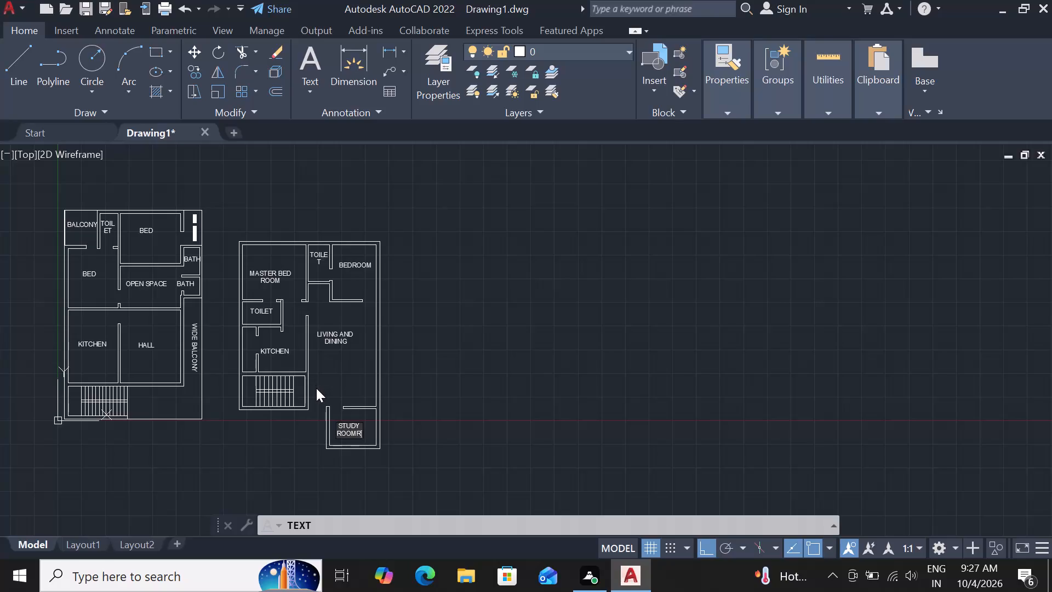
Finish the study room text label in the second floor plan and exit the Text command.
key("c")
key("space")
left_click_drag(424, 402, 443, 379)
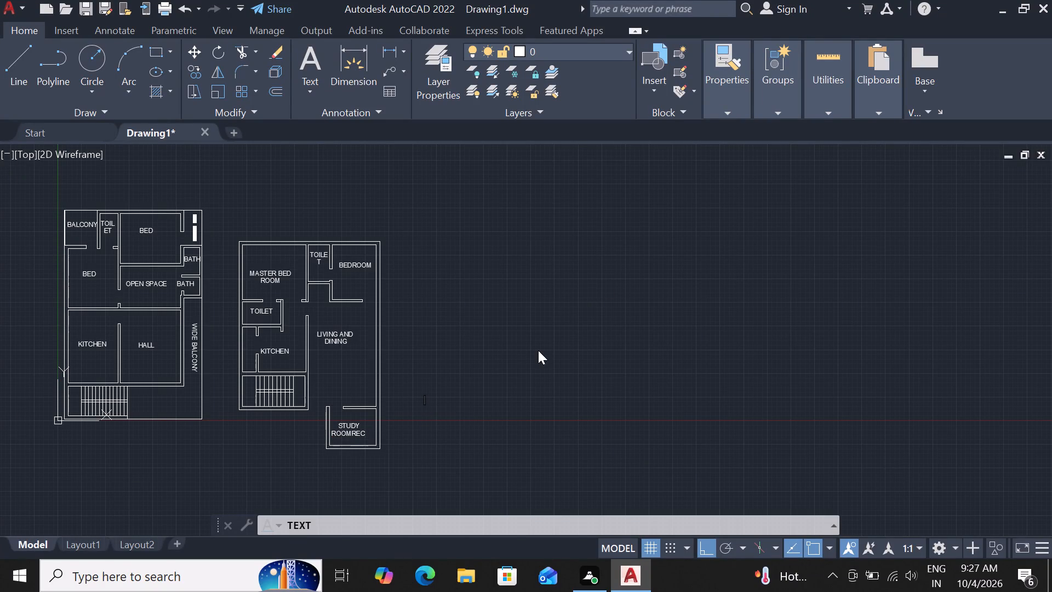
key("Escape")
Draw a rectangle 22' long and 30' wide in the empty space beside the second floor plan.
type("REC")
key("space")
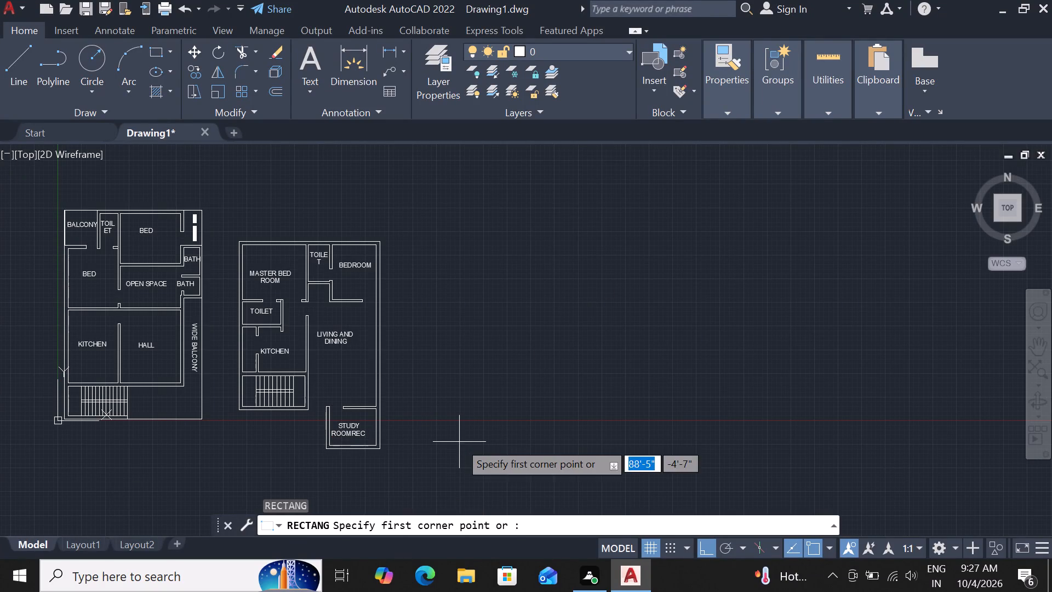
left_click_drag(413, 407, 438, 346)
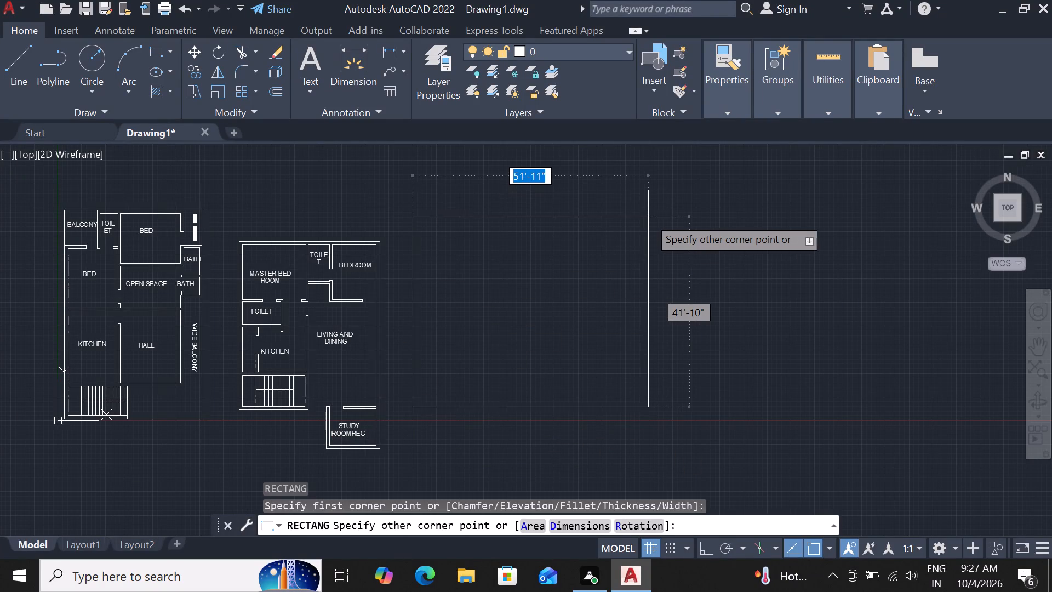
type("D")
key("space")
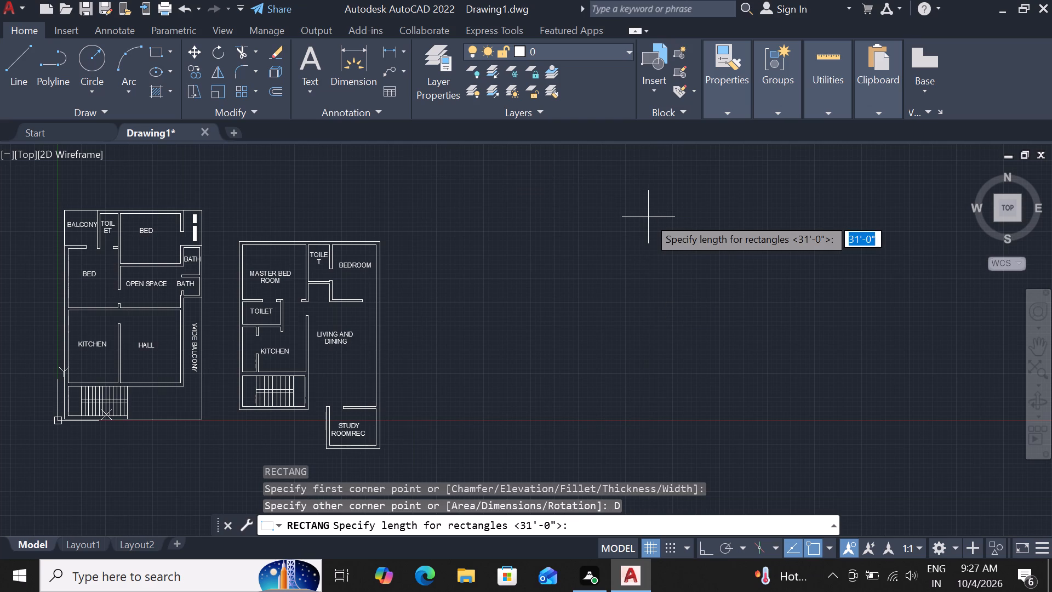
type("22'")
key("space")
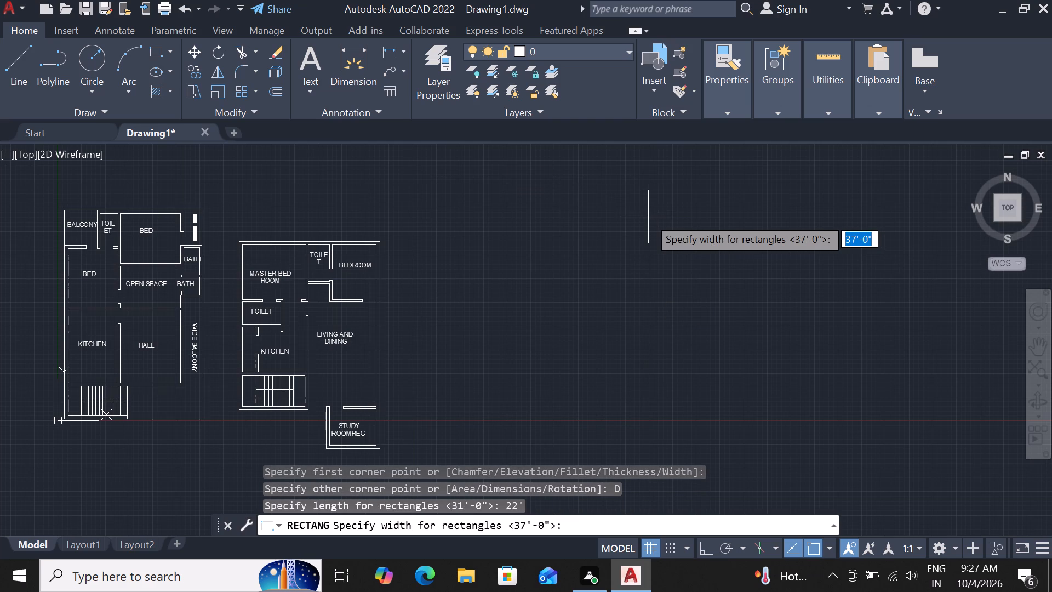
key("3")
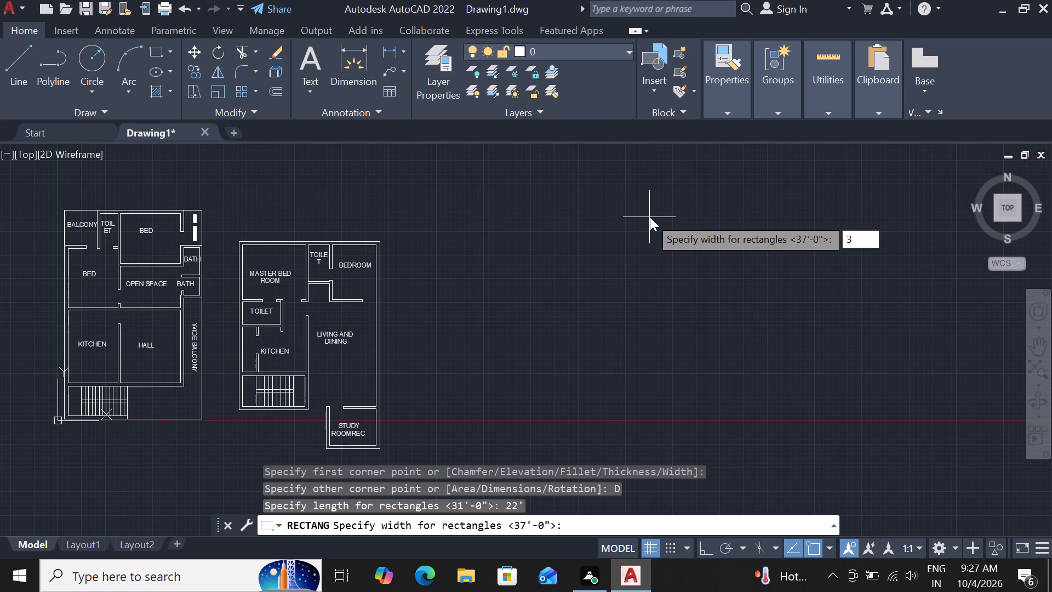
key("0")
key("apostrophe")
key("Return")
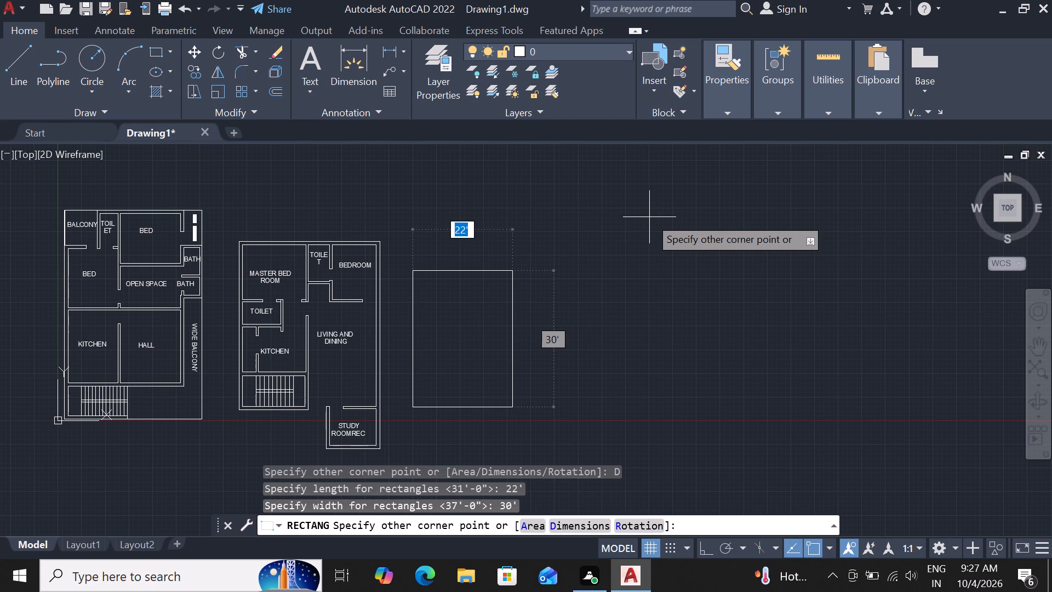
left_click(649, 217)
scroll(420, 339, "up", 1)
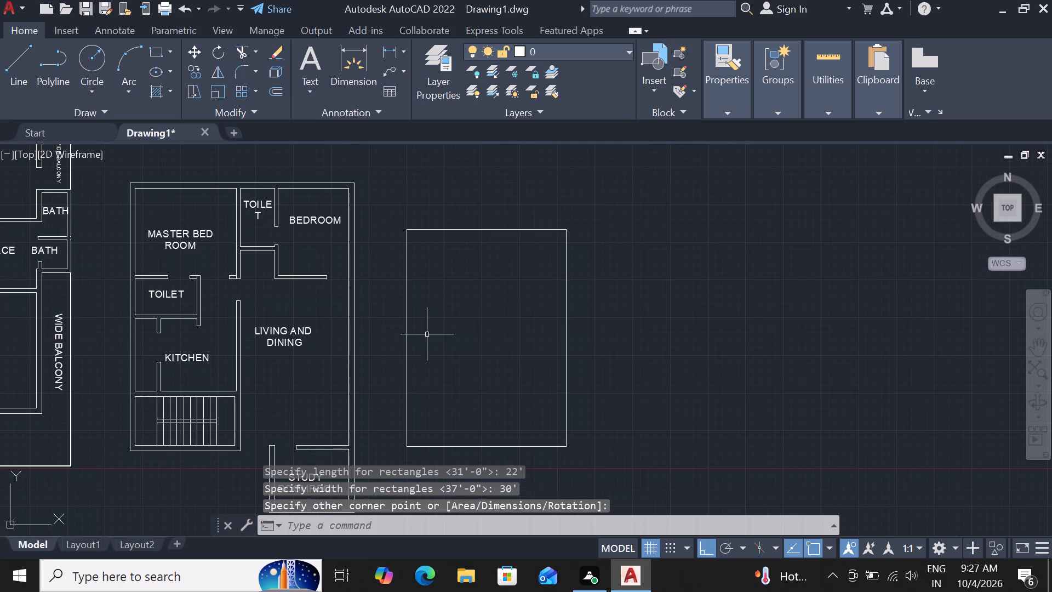
key("Escape")
Offset the new rectangle 9" inward to form the outer wall thickness.
left_click(567, 286)
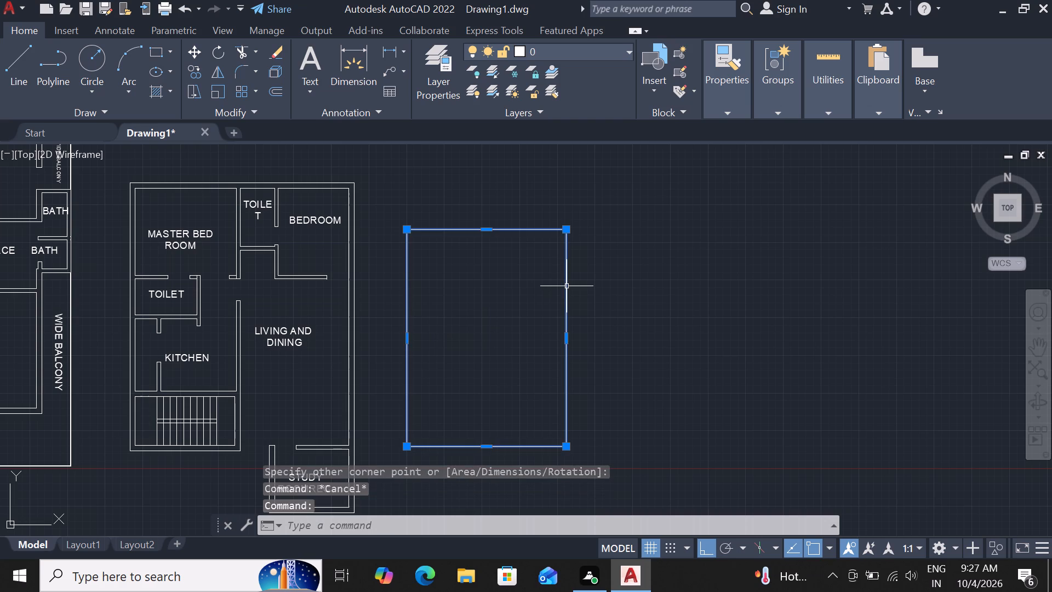
type("OF")
key("space")
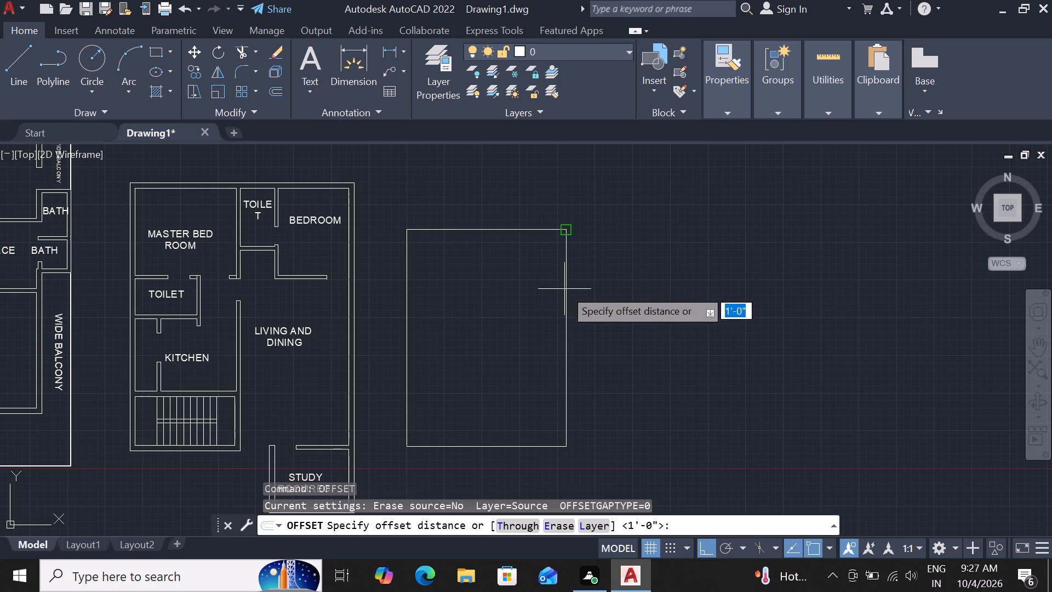
type("9\"")
key("Return")
left_click(539, 315)
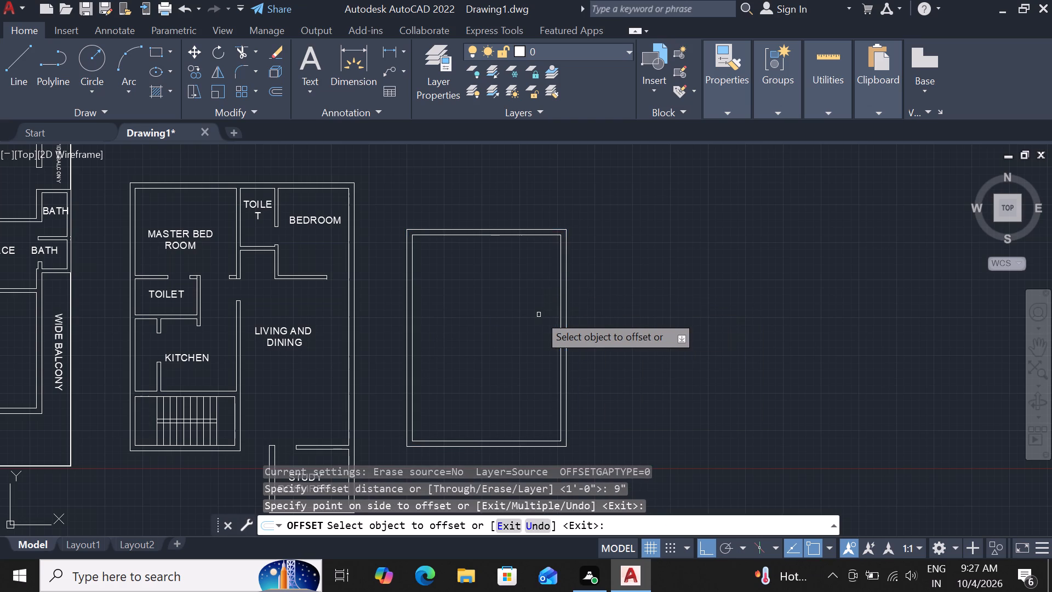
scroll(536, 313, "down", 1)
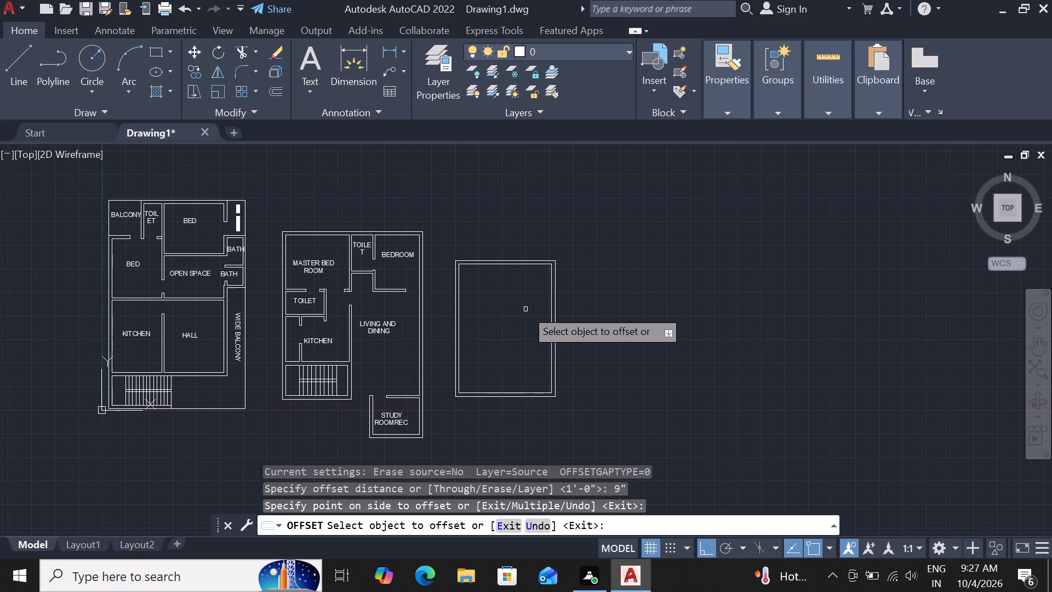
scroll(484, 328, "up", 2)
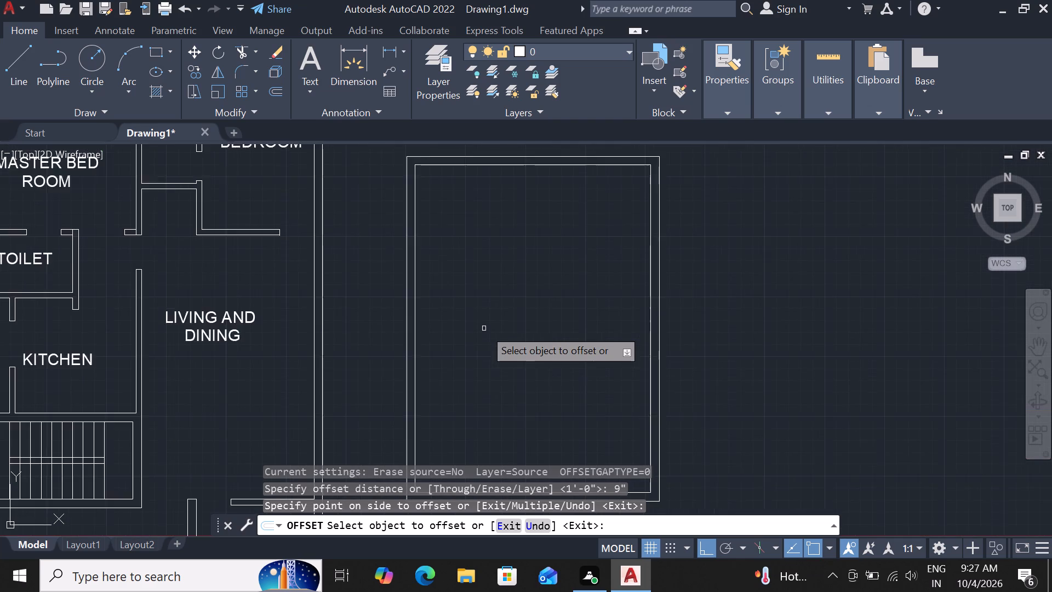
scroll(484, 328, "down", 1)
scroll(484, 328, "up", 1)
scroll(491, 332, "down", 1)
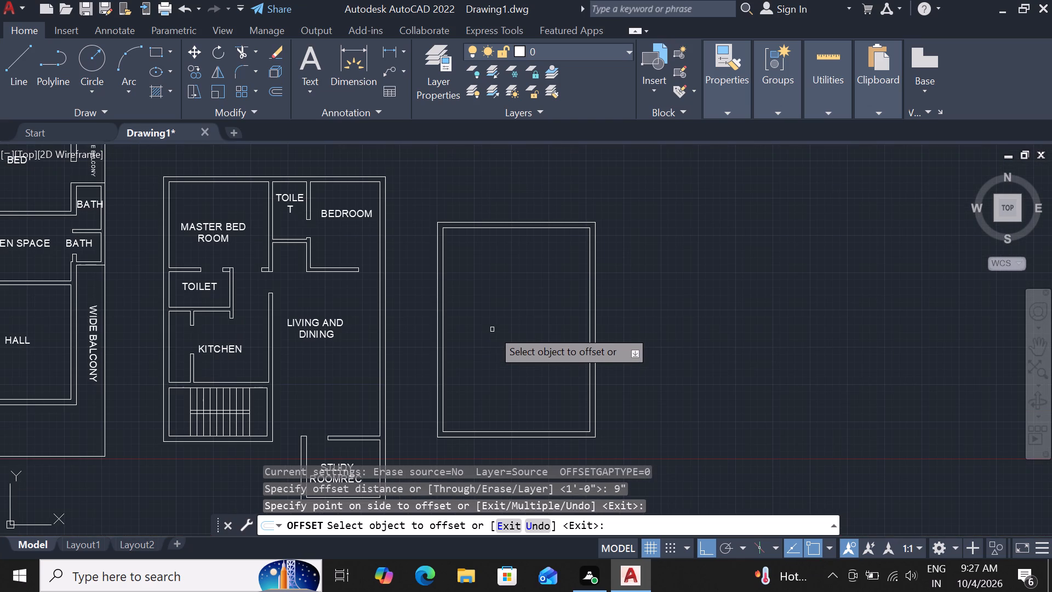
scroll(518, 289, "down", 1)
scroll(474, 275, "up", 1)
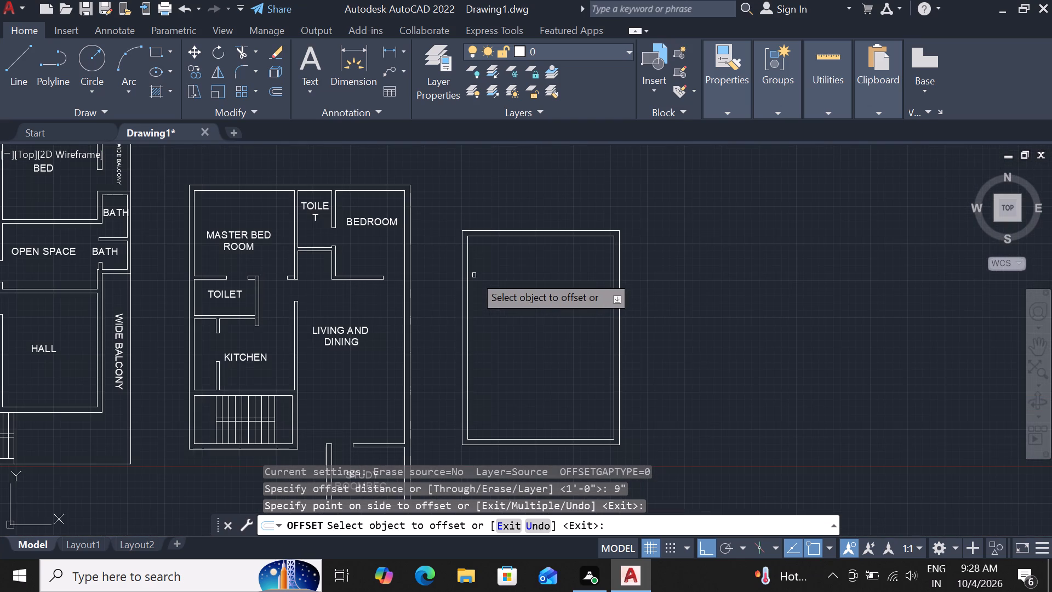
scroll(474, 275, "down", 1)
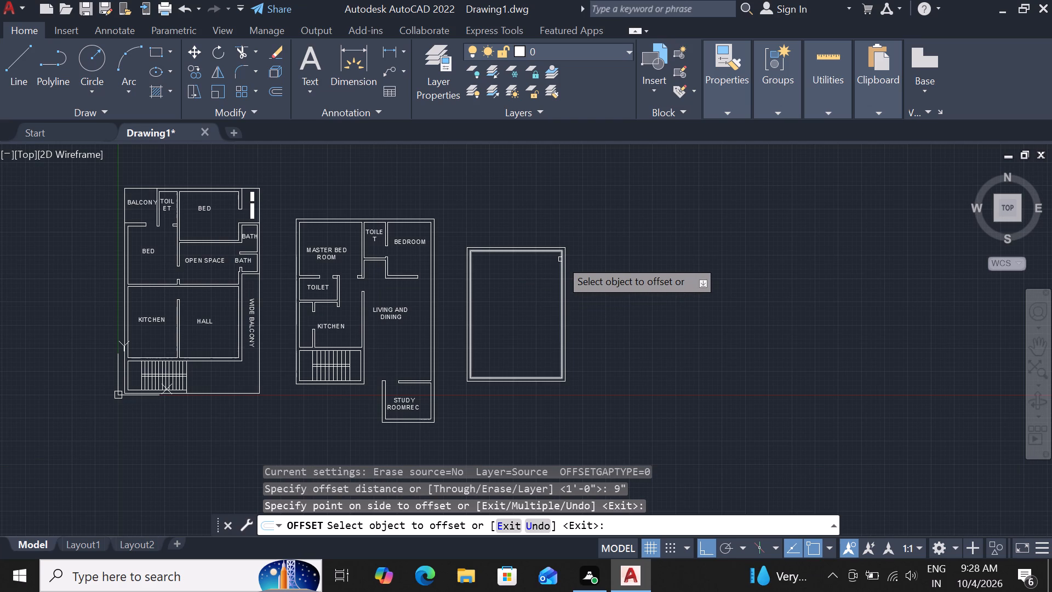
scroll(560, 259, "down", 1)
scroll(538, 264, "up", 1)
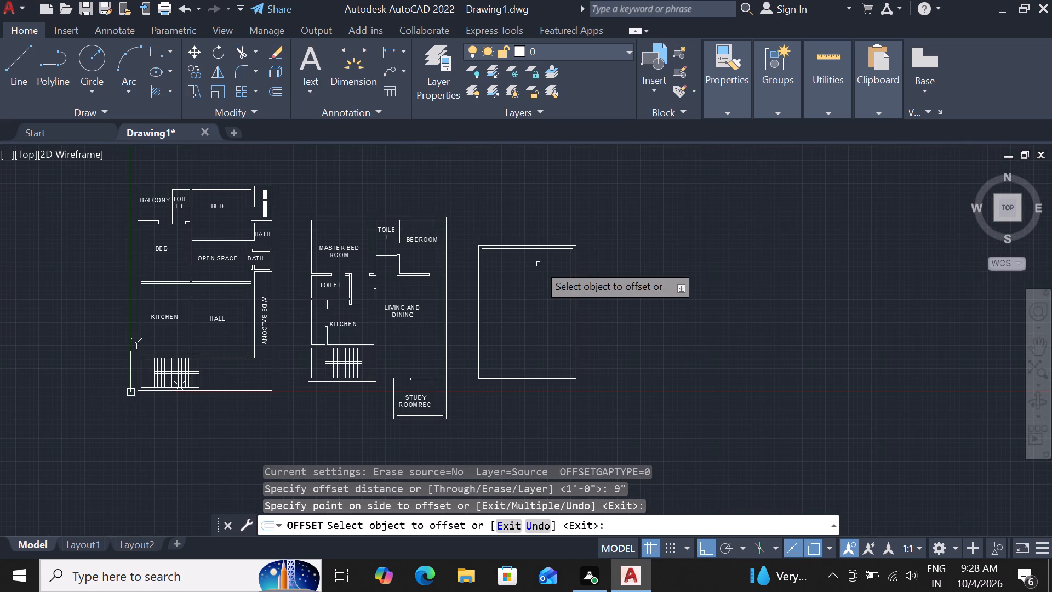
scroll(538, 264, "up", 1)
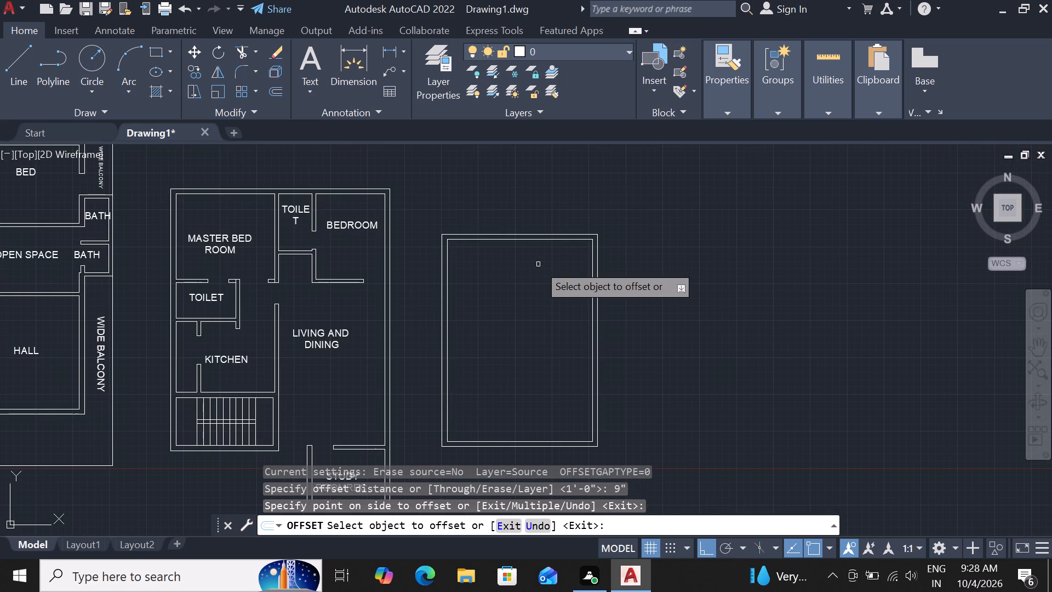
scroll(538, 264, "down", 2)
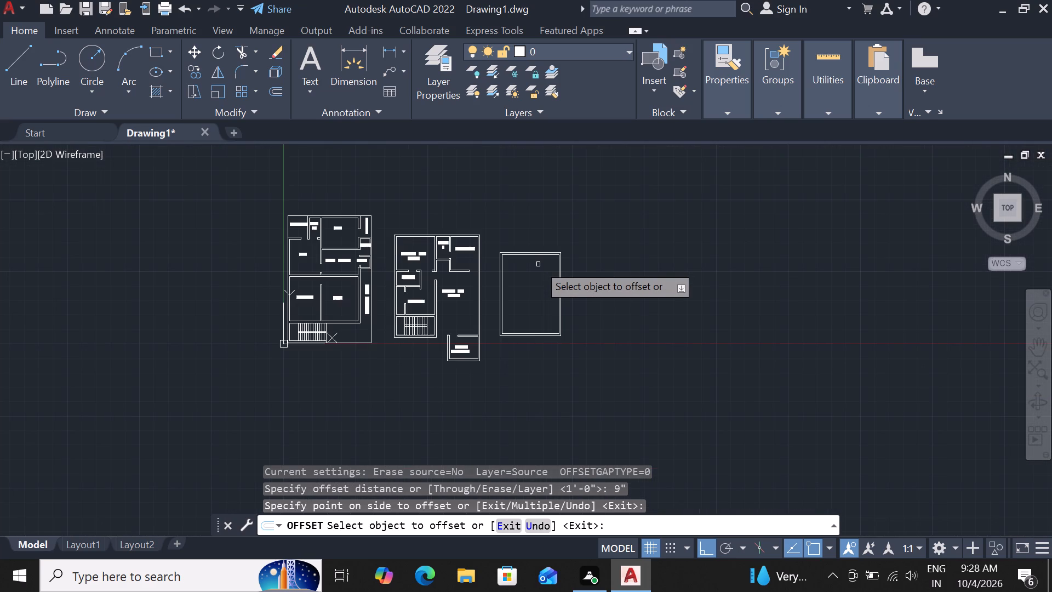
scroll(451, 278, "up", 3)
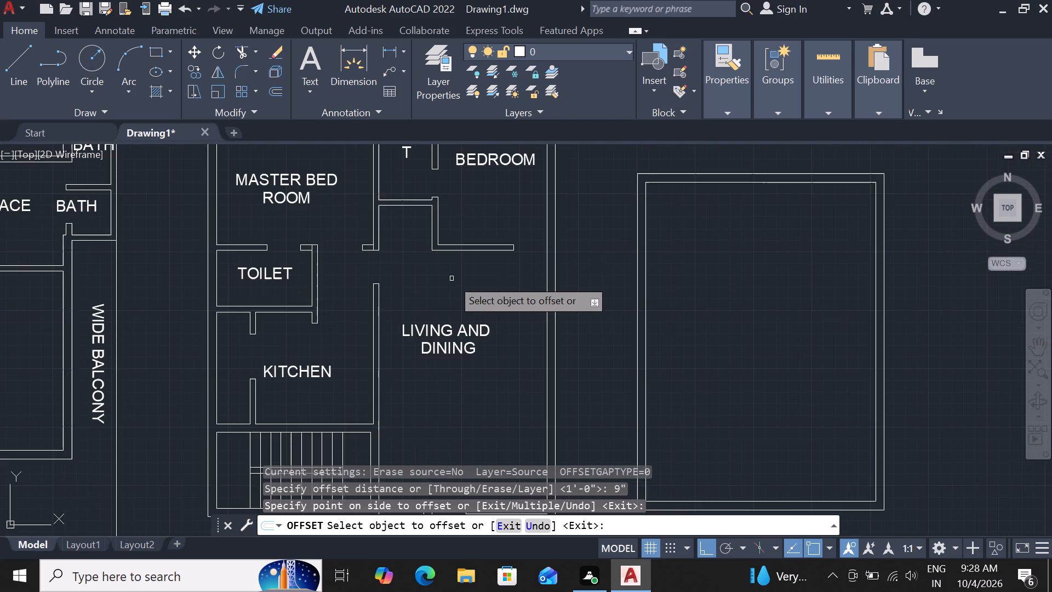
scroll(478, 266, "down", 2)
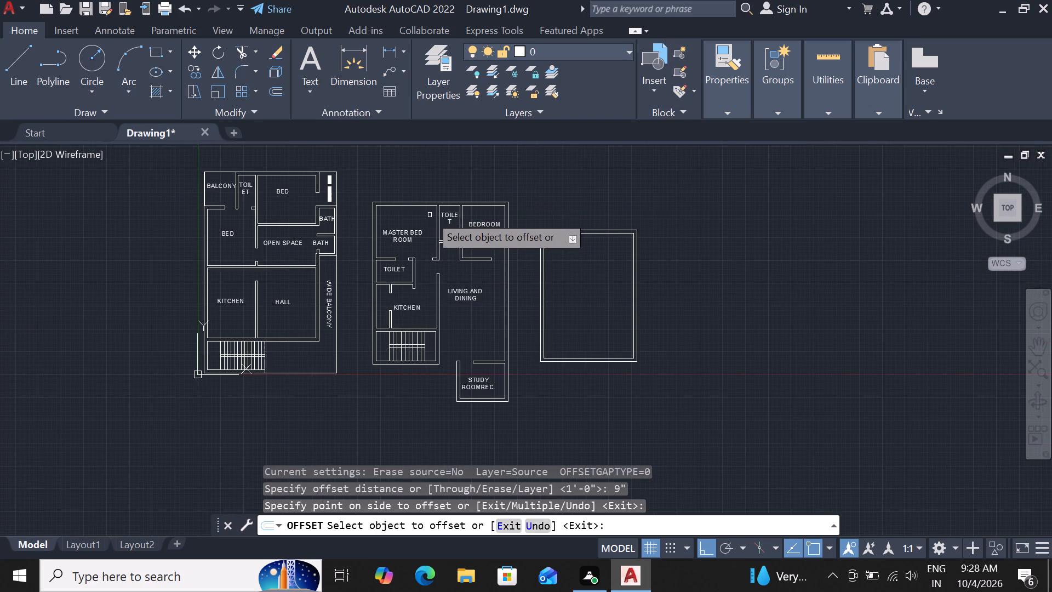
Save the drawing to the Desktop as an AutoCAD 2018 drawing named 1A.
key("ctrl+s")
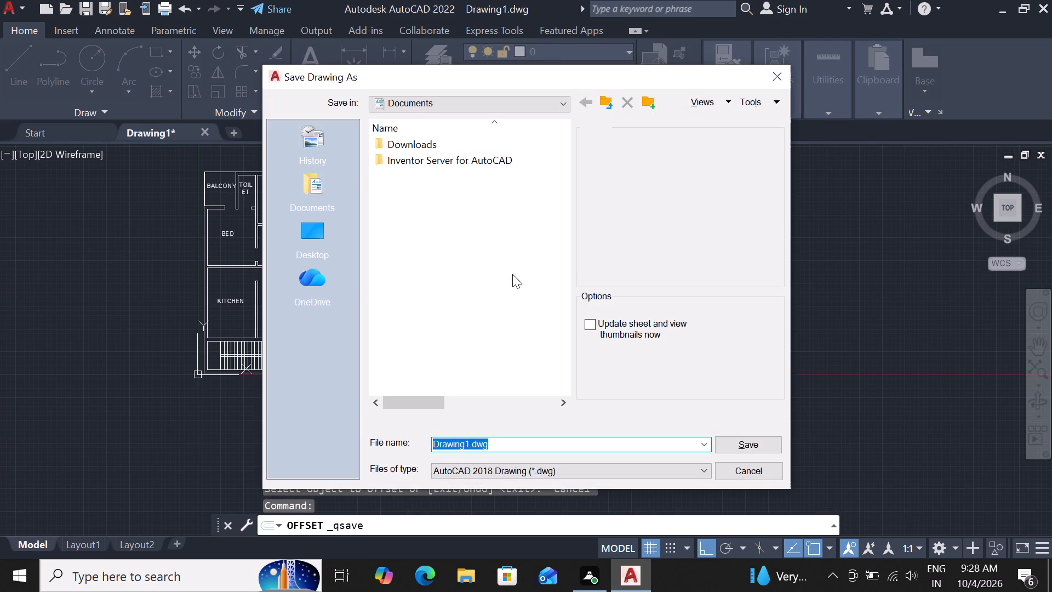
left_click_drag(506, 442, 351, 441)
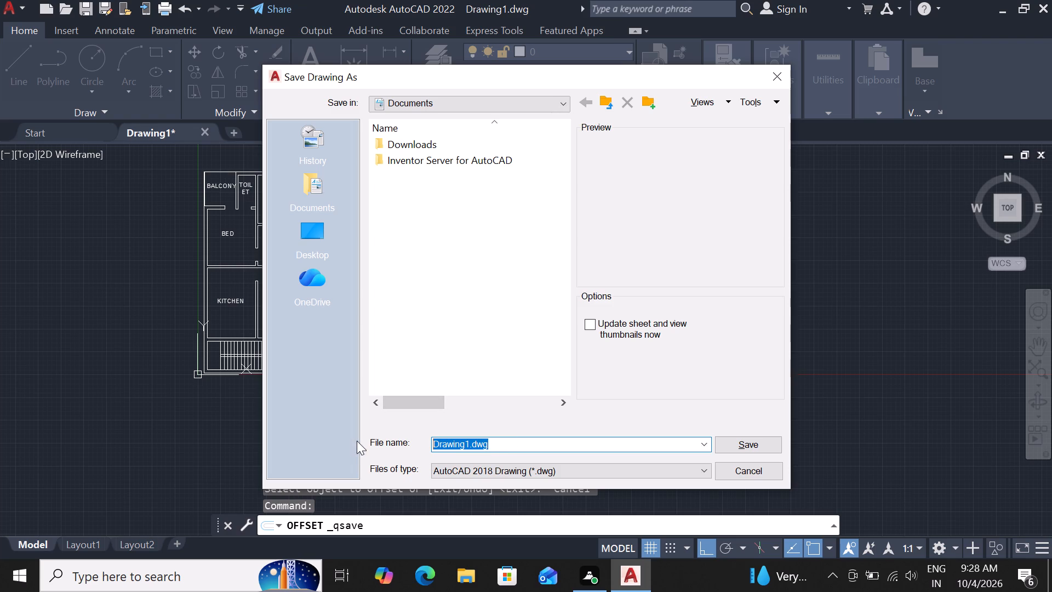
key("Delete")
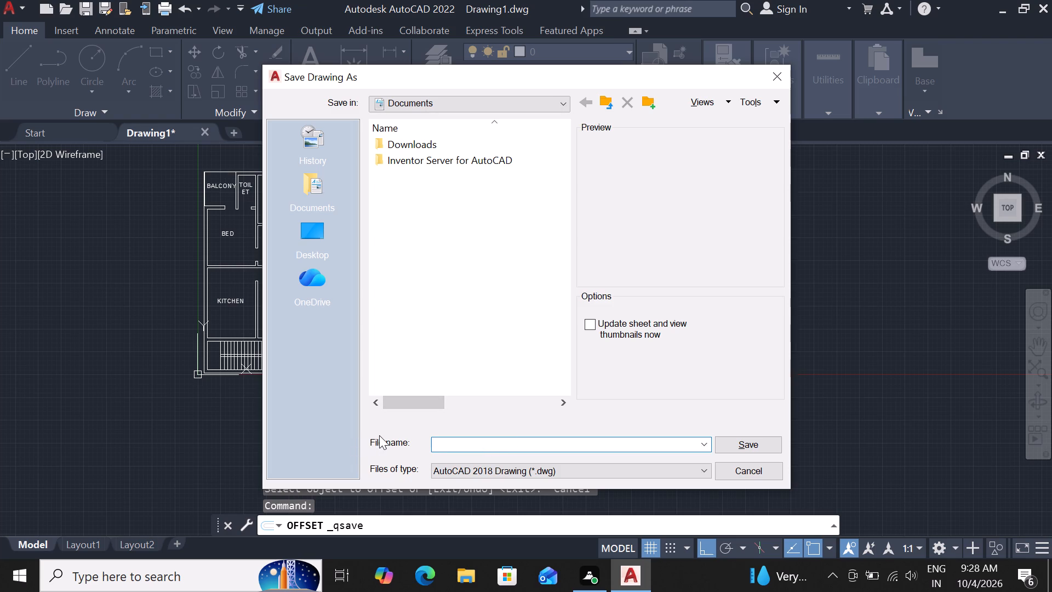
type("1A")
left_click(315, 230)
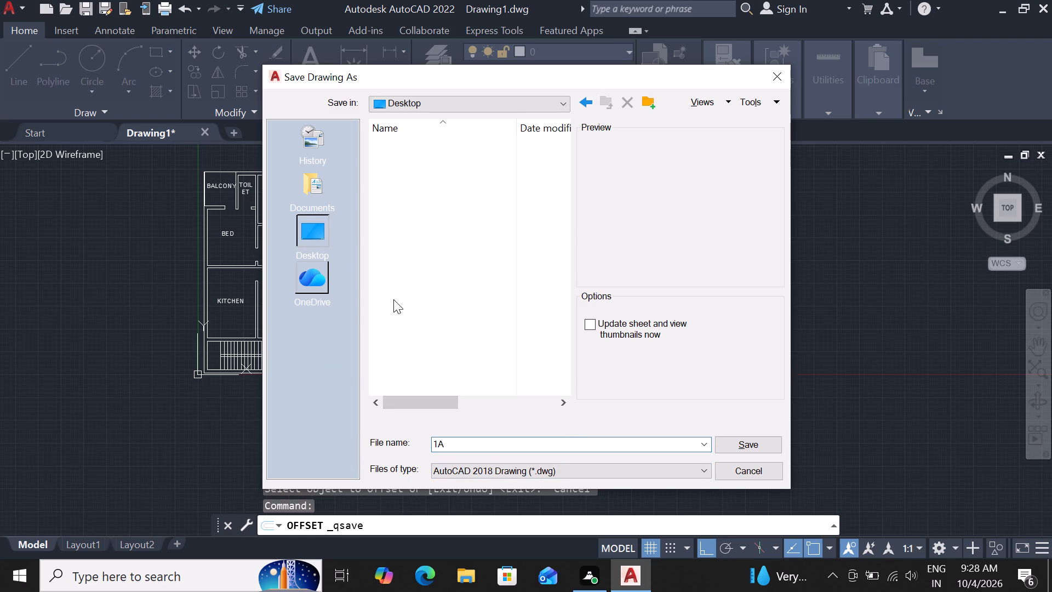
left_click(744, 441)
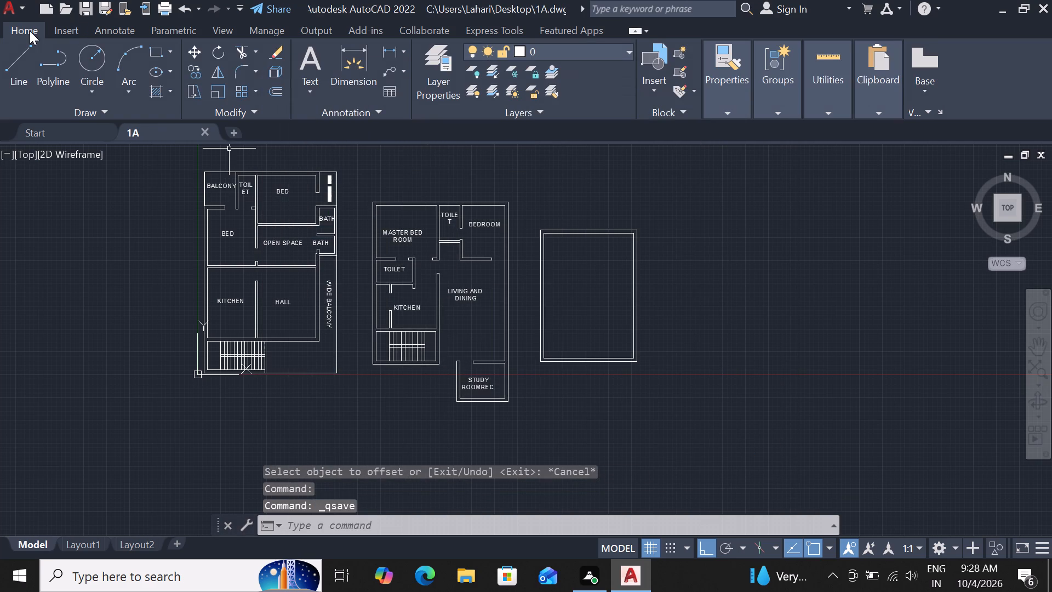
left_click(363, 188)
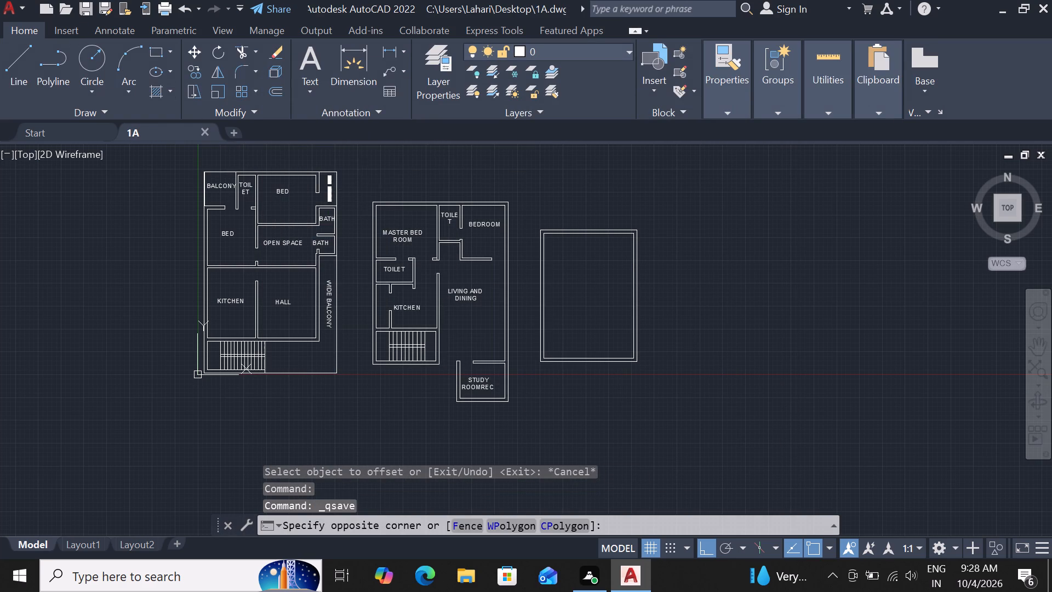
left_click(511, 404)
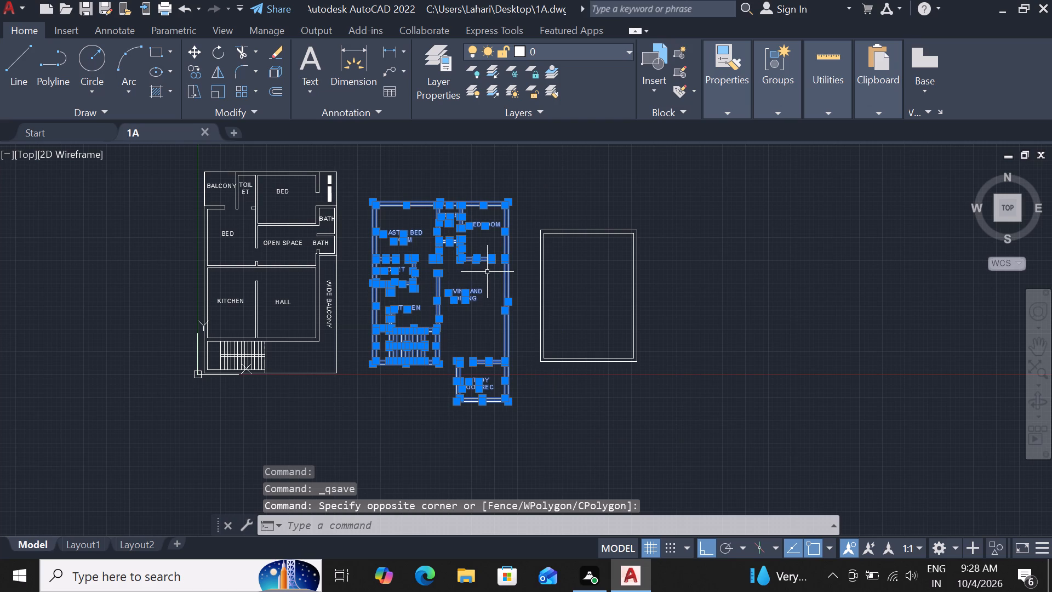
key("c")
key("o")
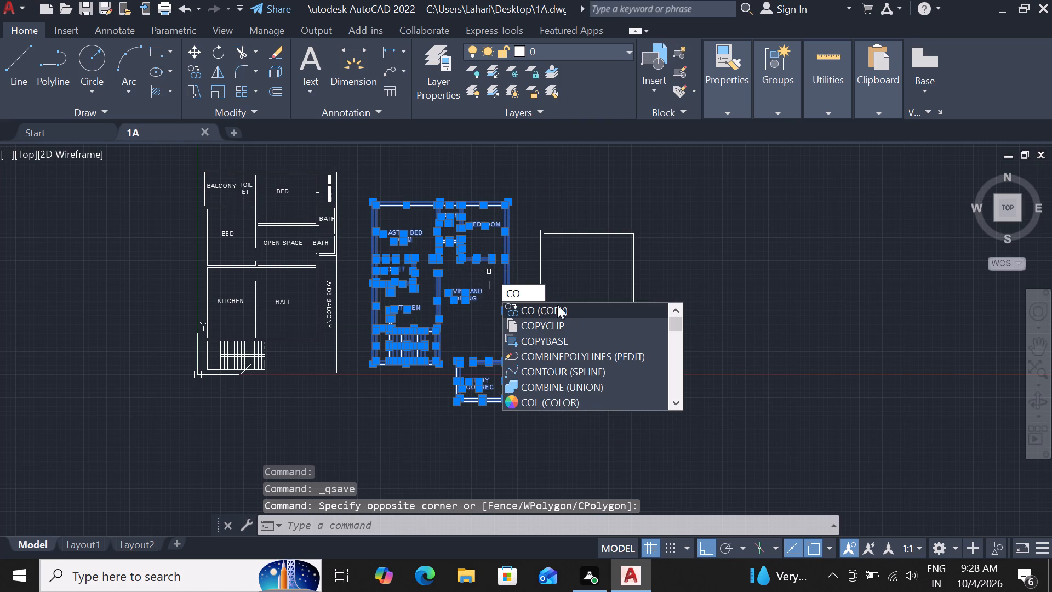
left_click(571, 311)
Create a new drawing from the acad template.
left_click(18, 29)
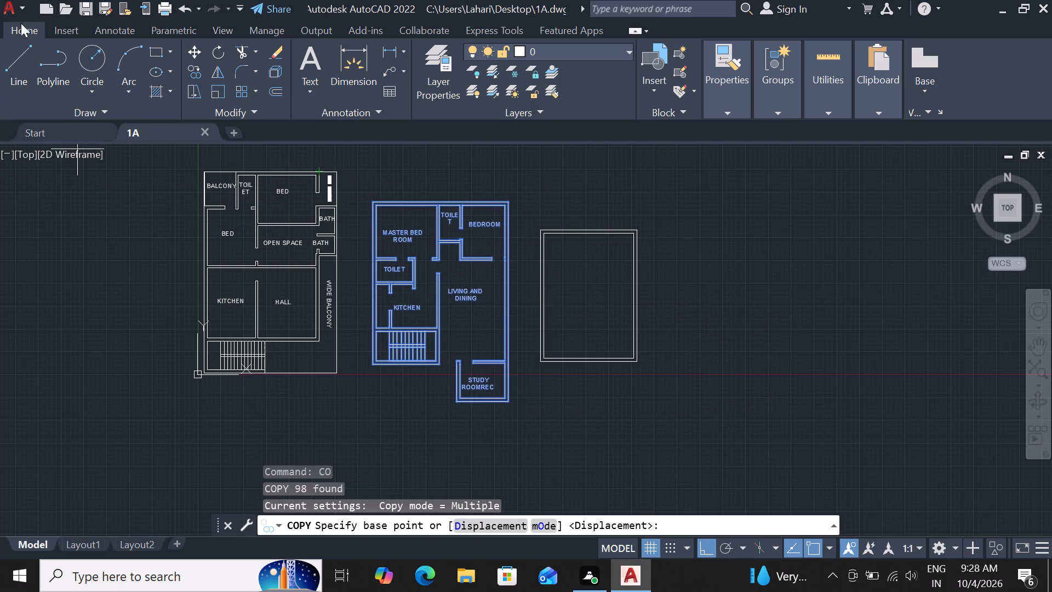
left_click(20, 13)
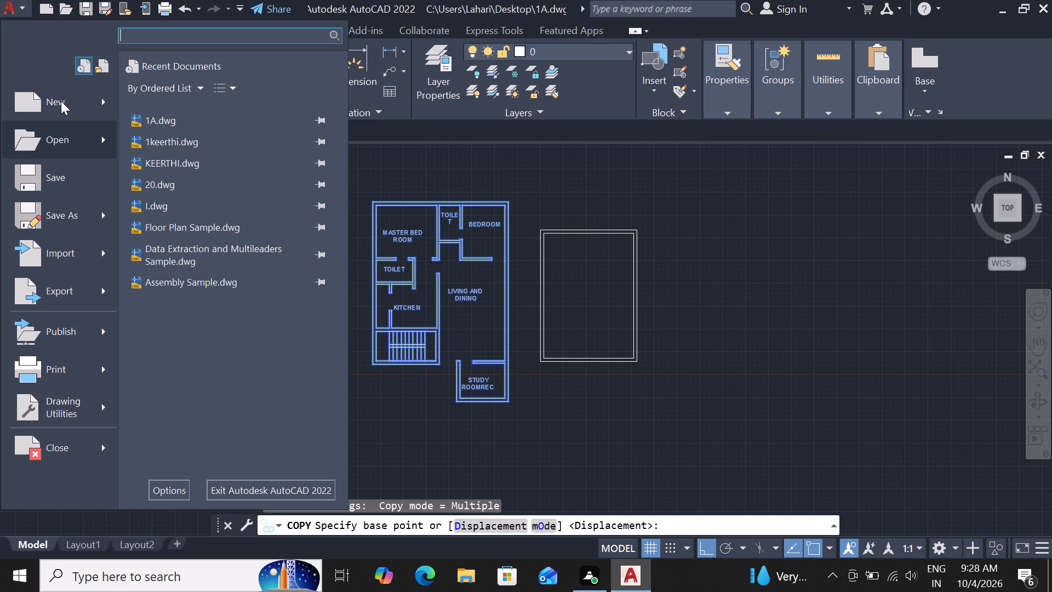
left_click(61, 101)
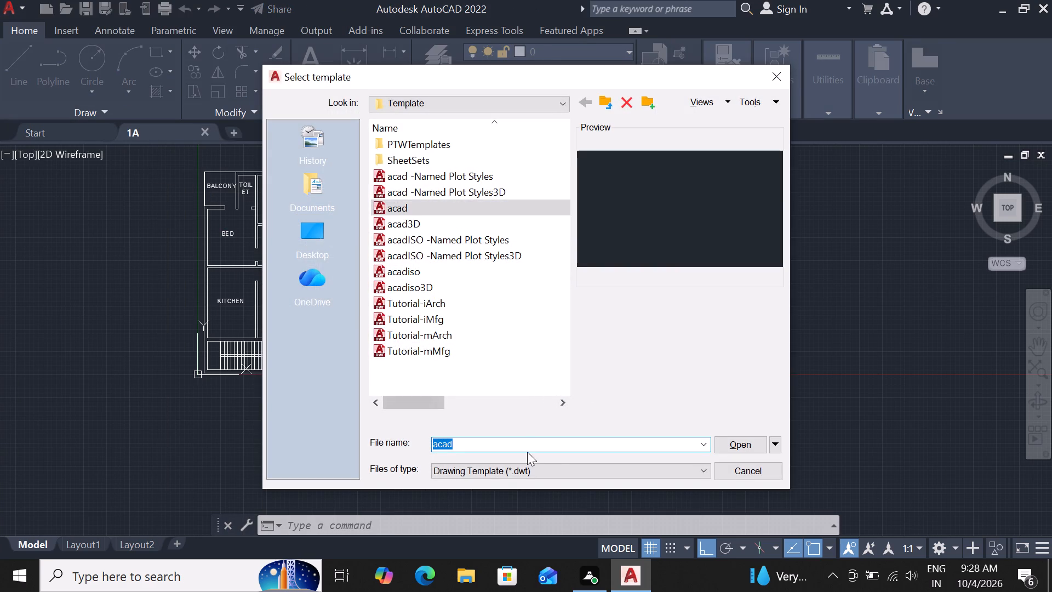
left_click(739, 446)
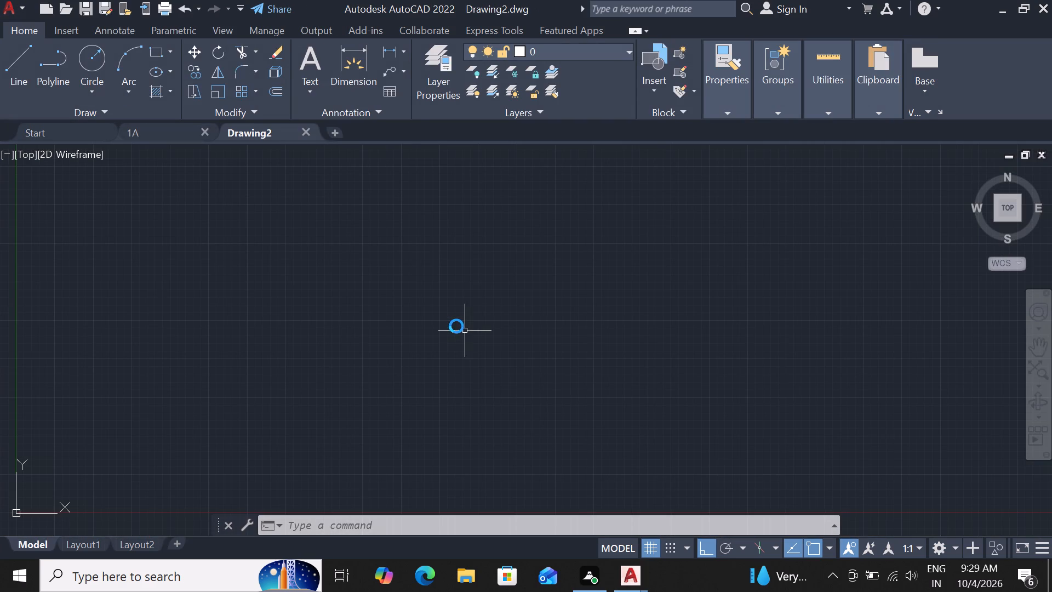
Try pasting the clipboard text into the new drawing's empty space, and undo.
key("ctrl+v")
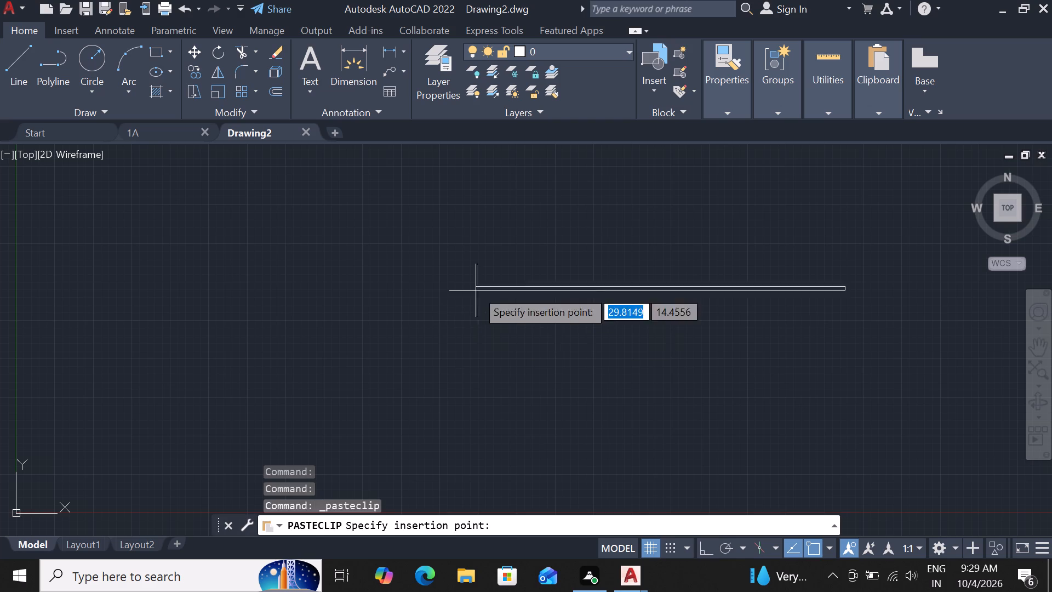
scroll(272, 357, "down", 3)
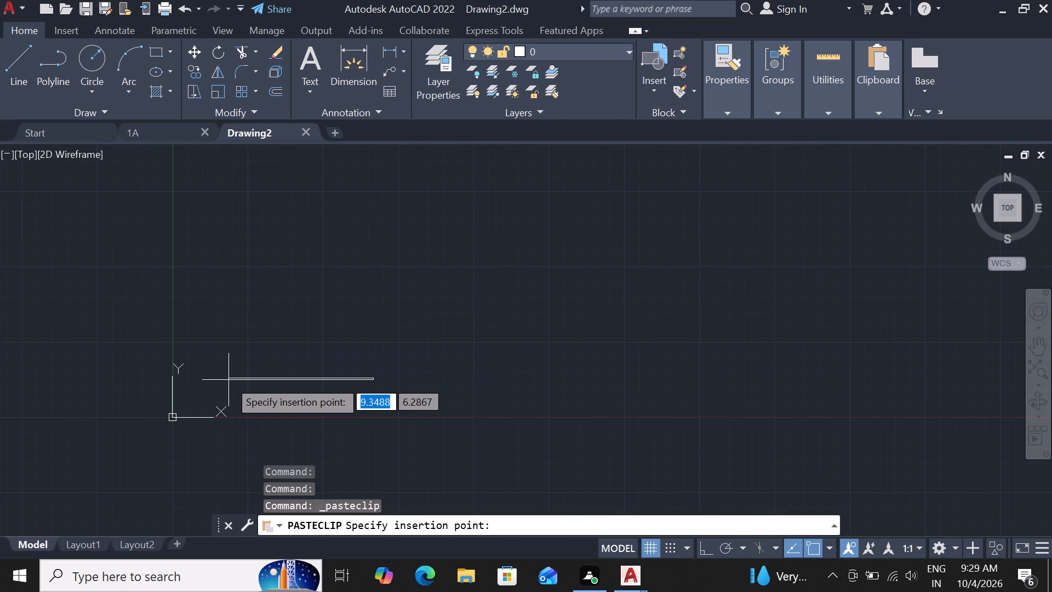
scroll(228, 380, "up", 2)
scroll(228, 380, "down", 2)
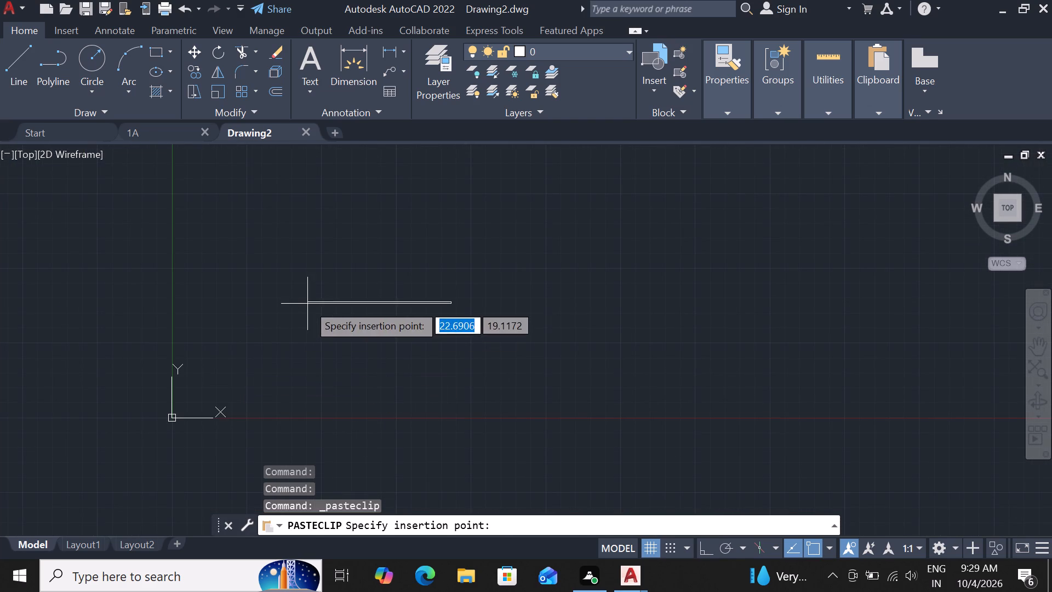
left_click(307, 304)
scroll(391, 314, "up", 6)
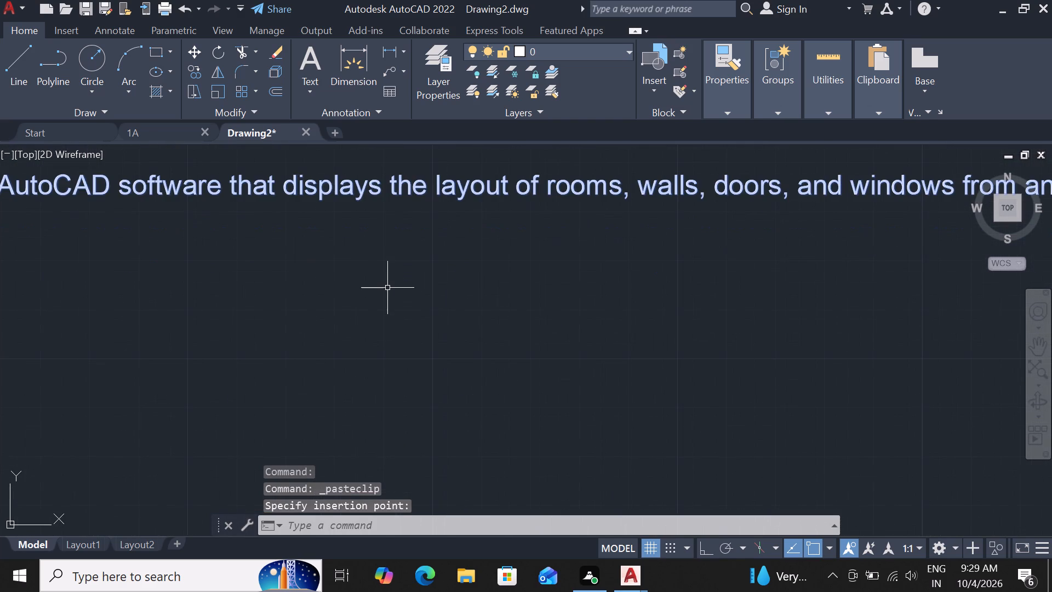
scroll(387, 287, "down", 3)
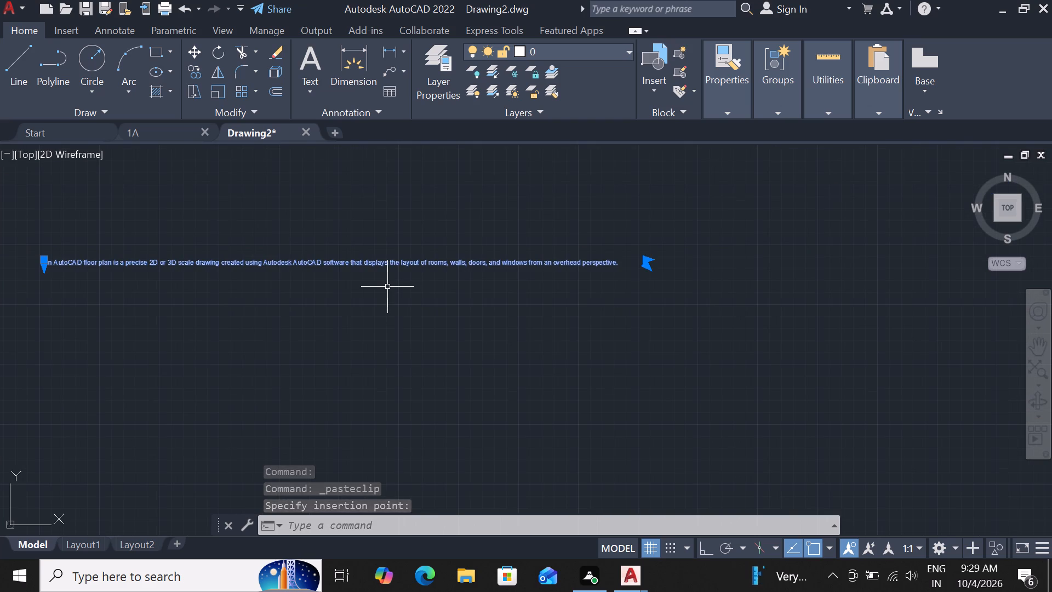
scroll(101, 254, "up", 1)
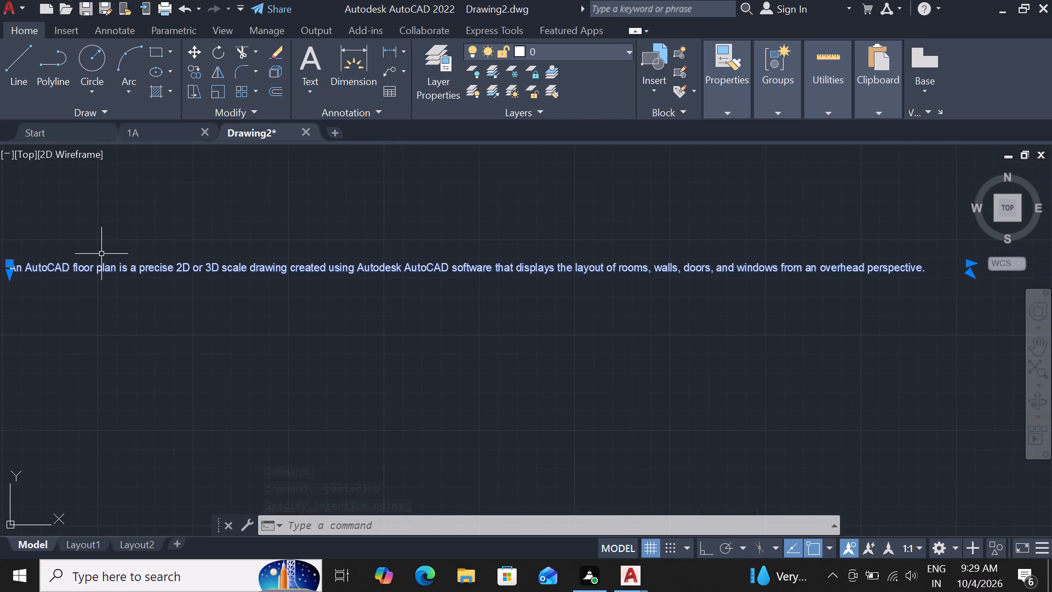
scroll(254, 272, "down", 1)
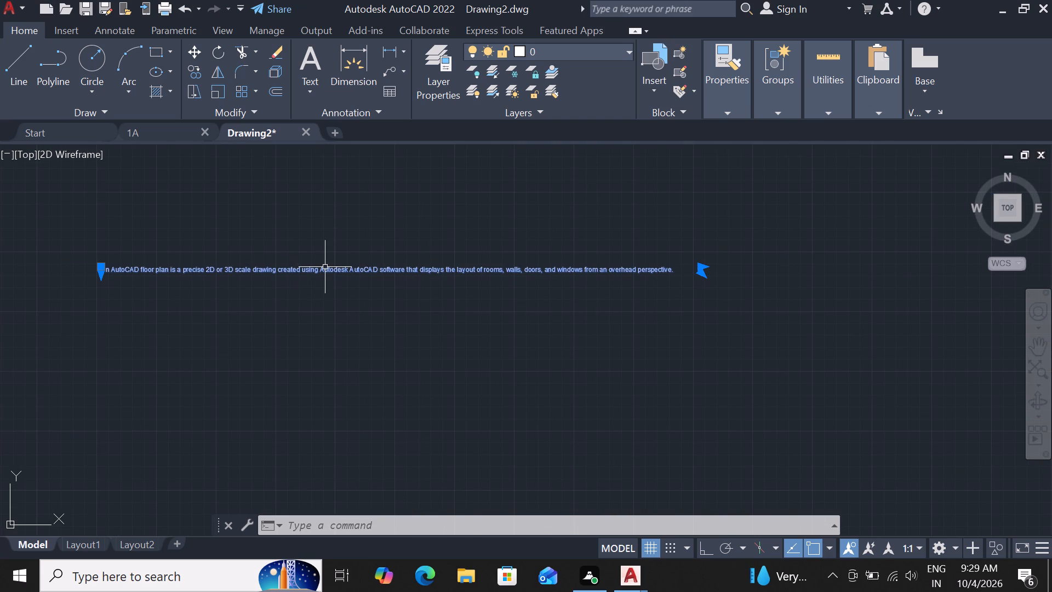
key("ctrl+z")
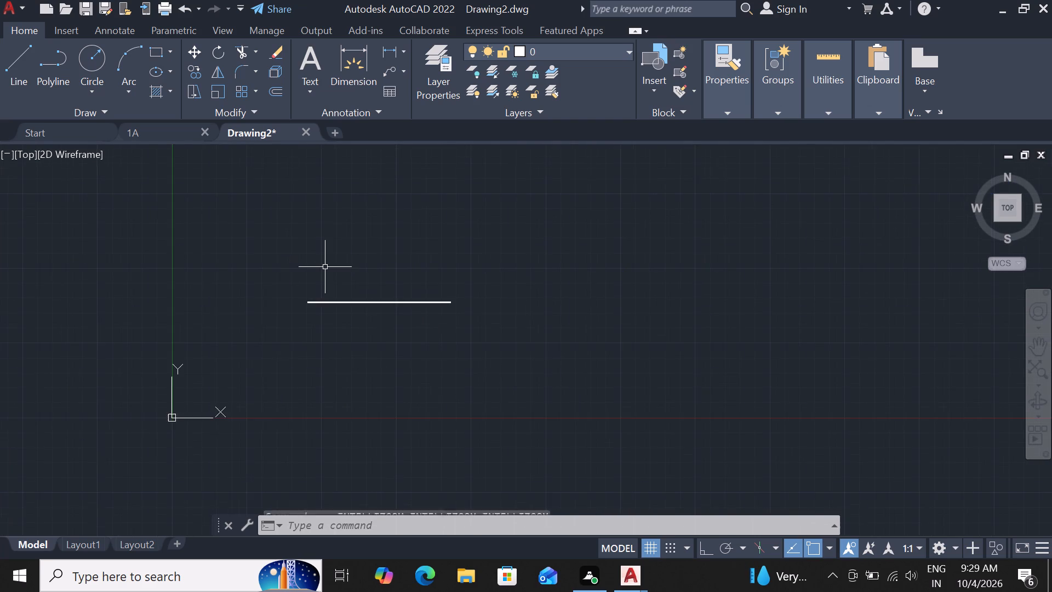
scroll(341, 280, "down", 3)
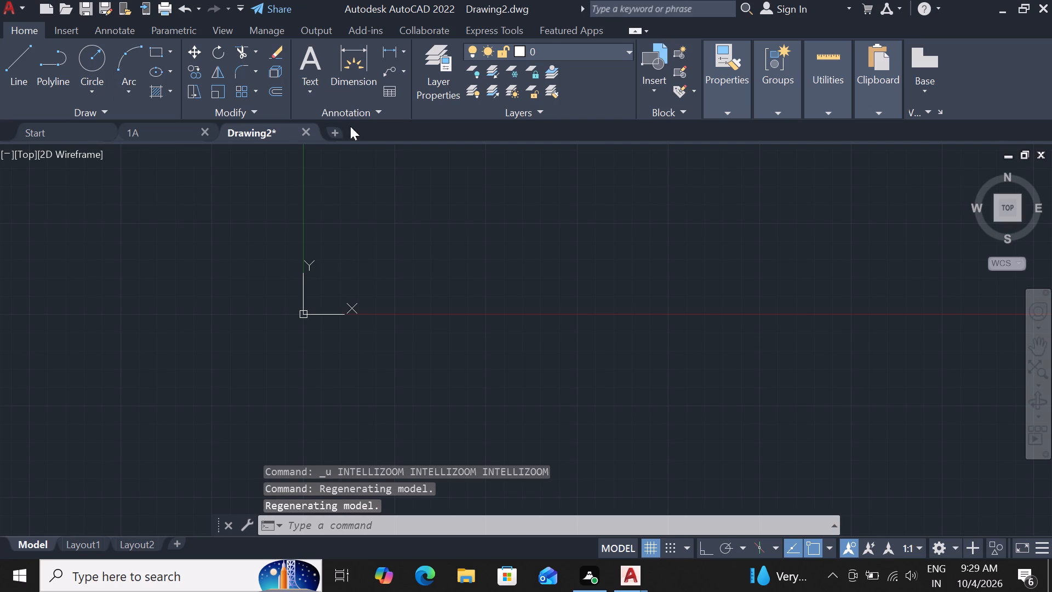
Return to the 1A drawing.
left_click(24, 12)
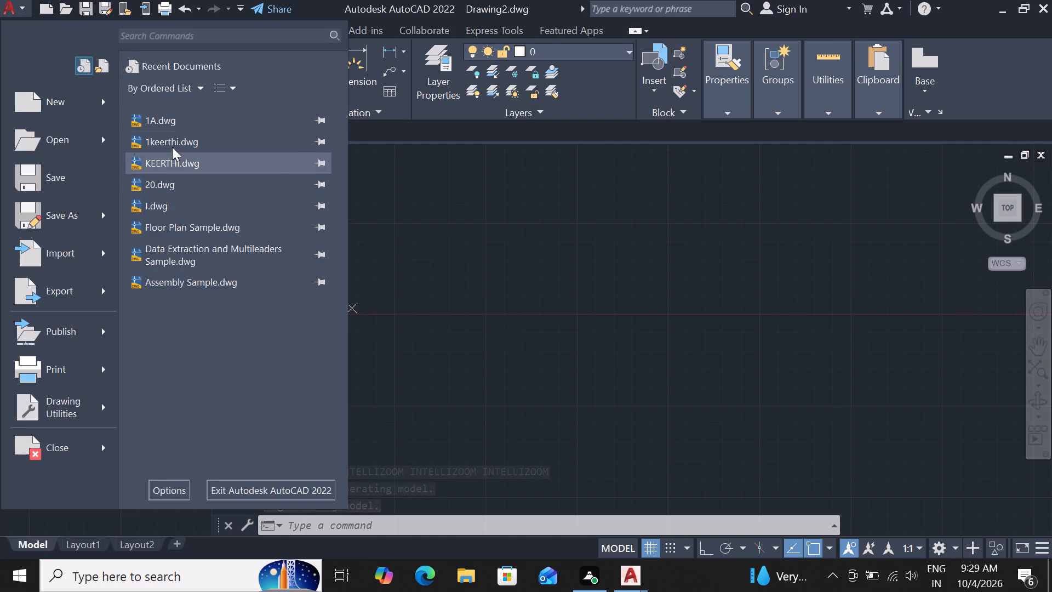
left_click(206, 123)
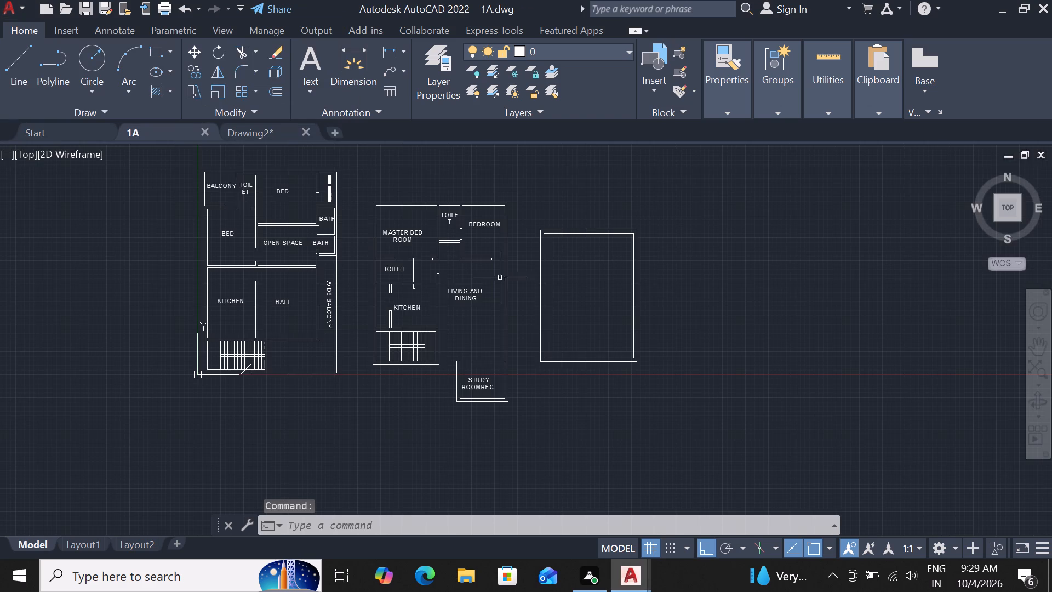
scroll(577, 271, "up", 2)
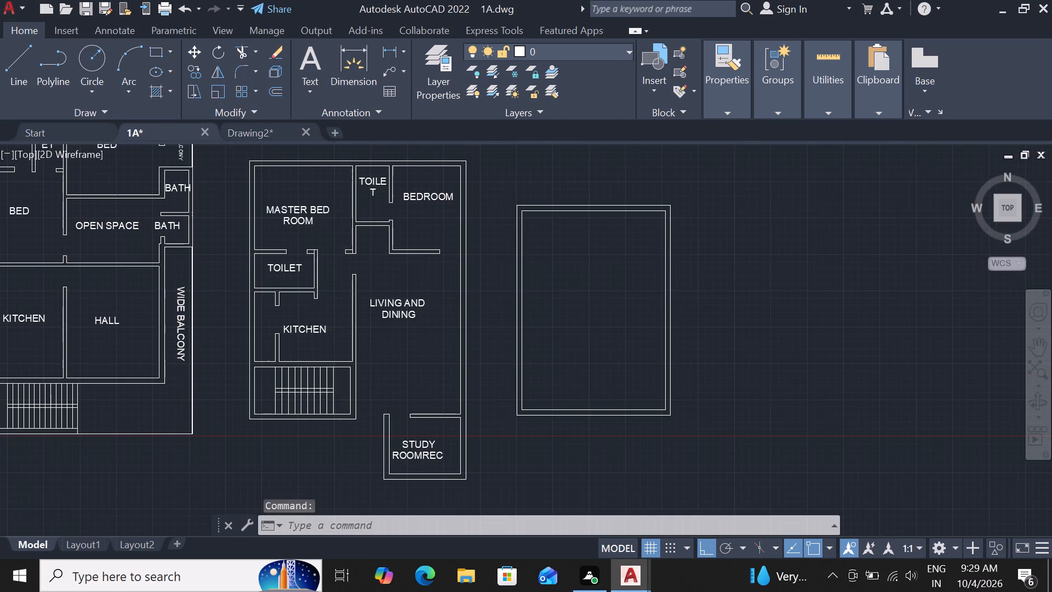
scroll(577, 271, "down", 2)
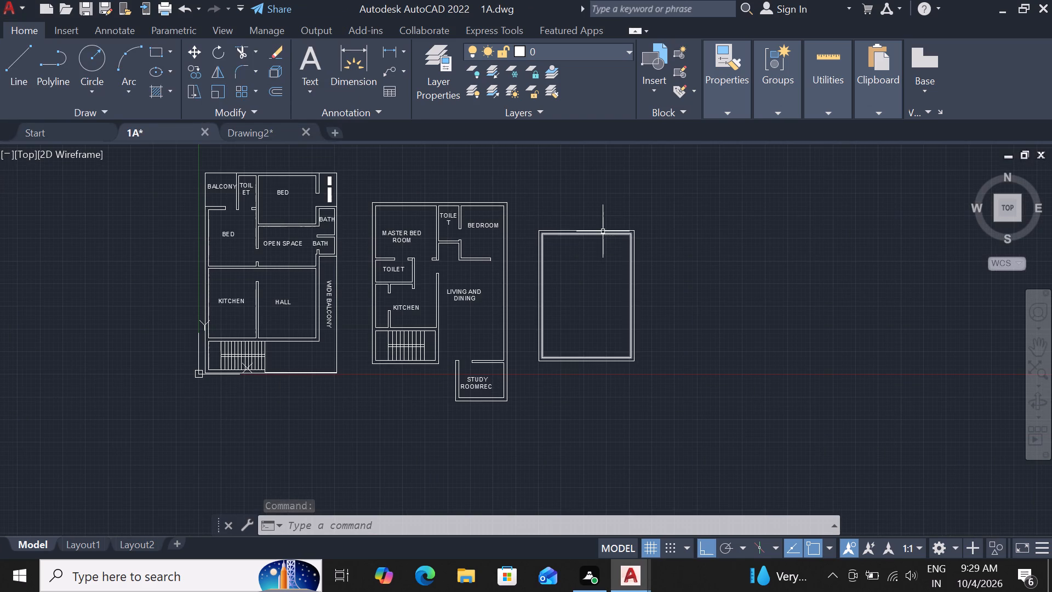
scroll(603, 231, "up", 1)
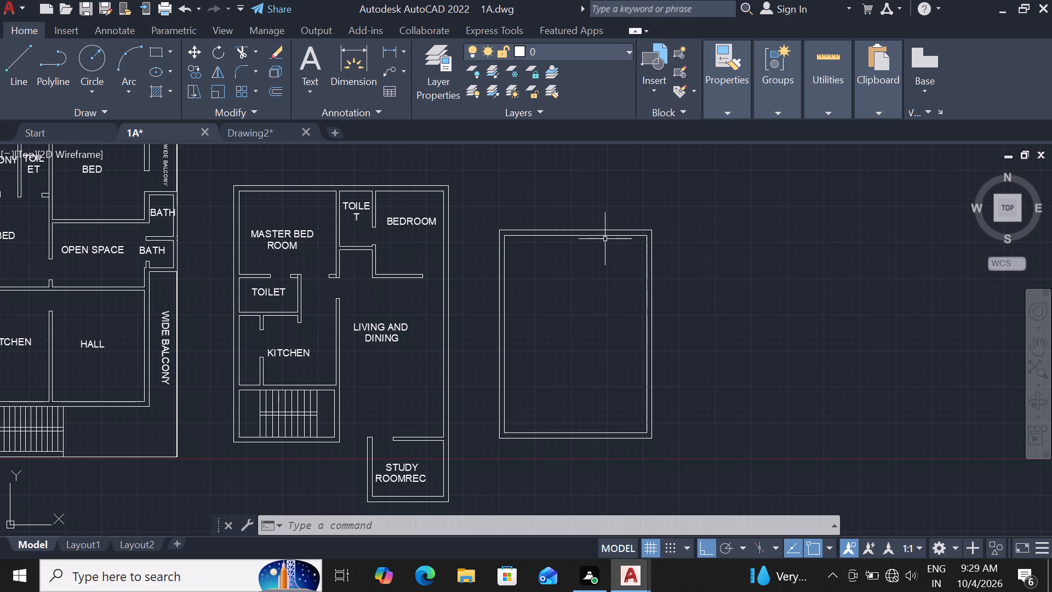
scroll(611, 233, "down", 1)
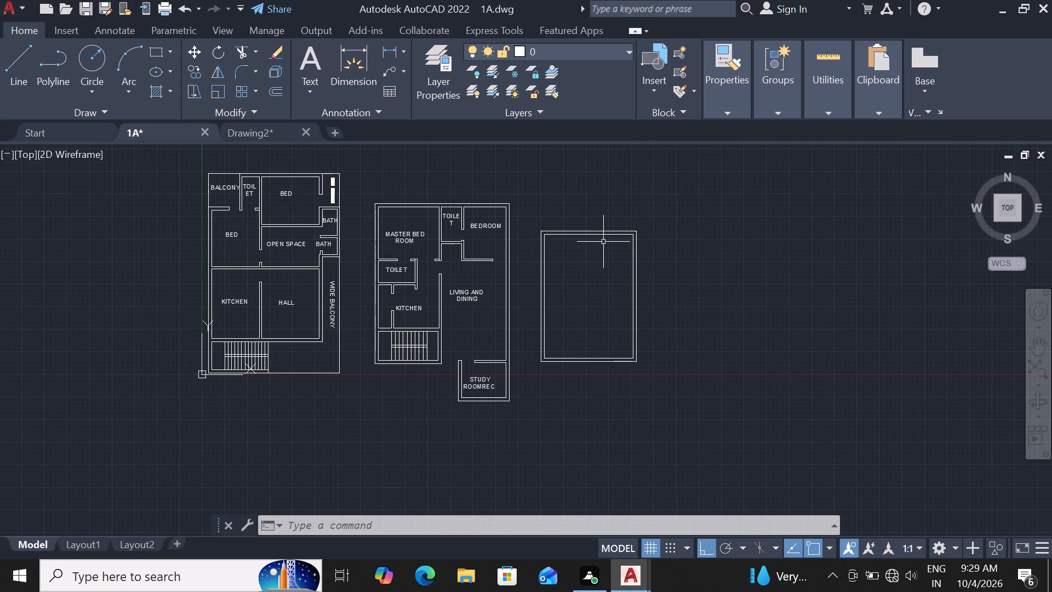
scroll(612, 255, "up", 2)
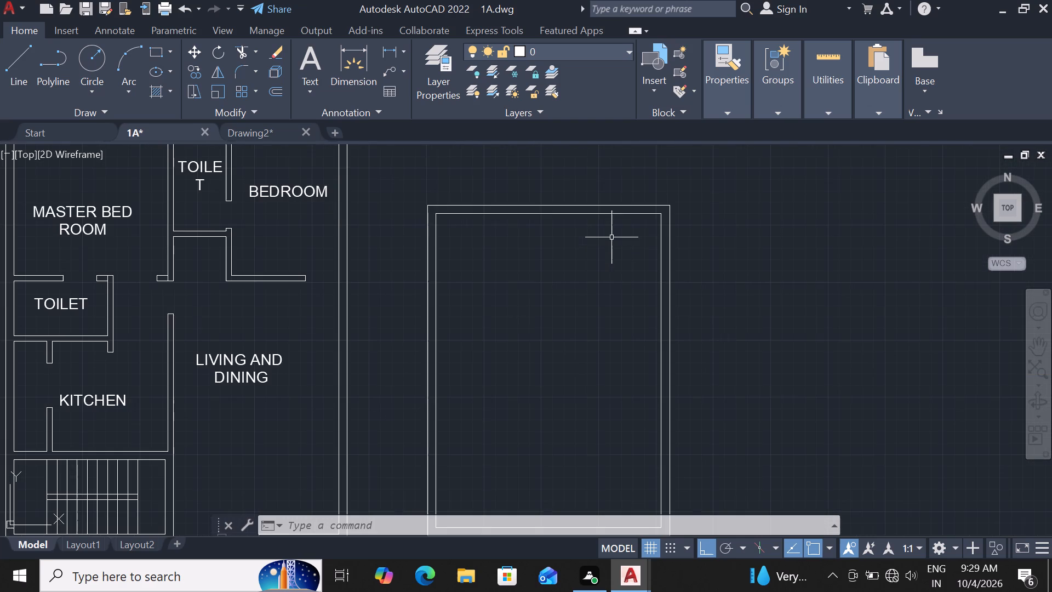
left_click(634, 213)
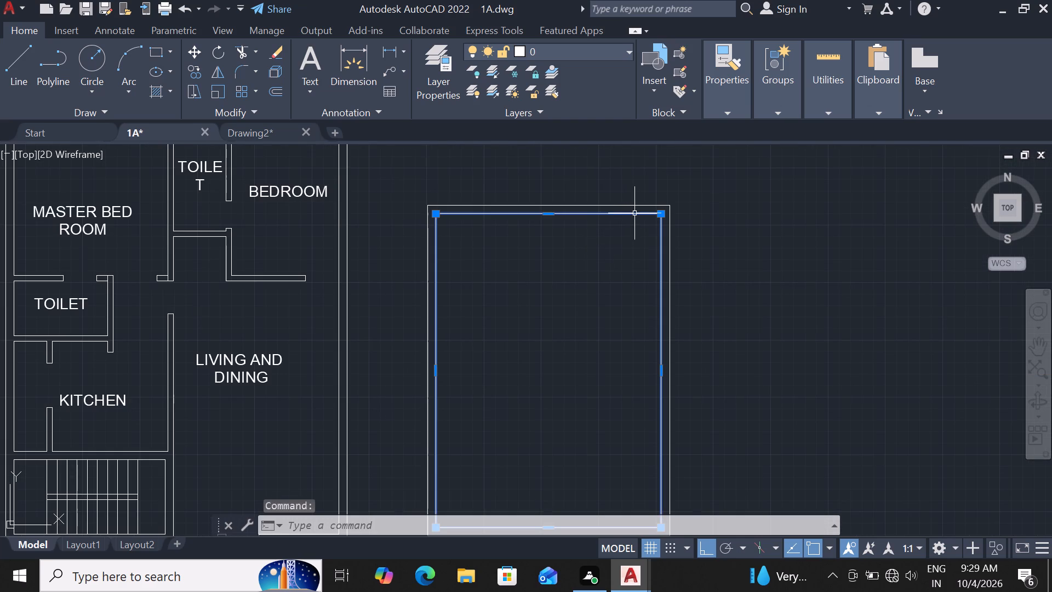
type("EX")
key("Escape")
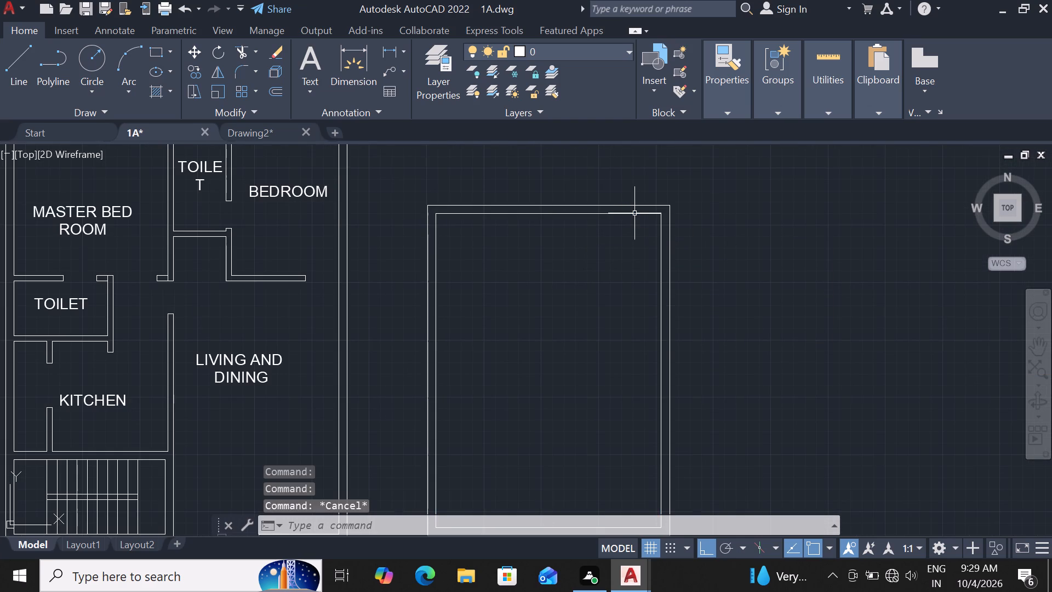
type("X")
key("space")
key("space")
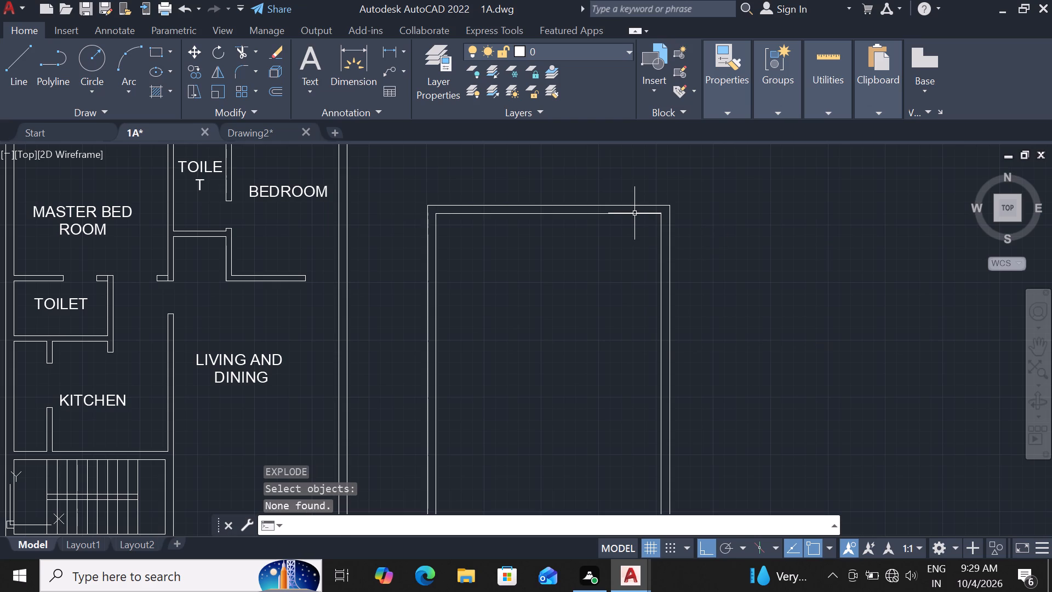
Explode the inner rectangle of the third plan's outer wall into separate lines.
left_click(634, 213)
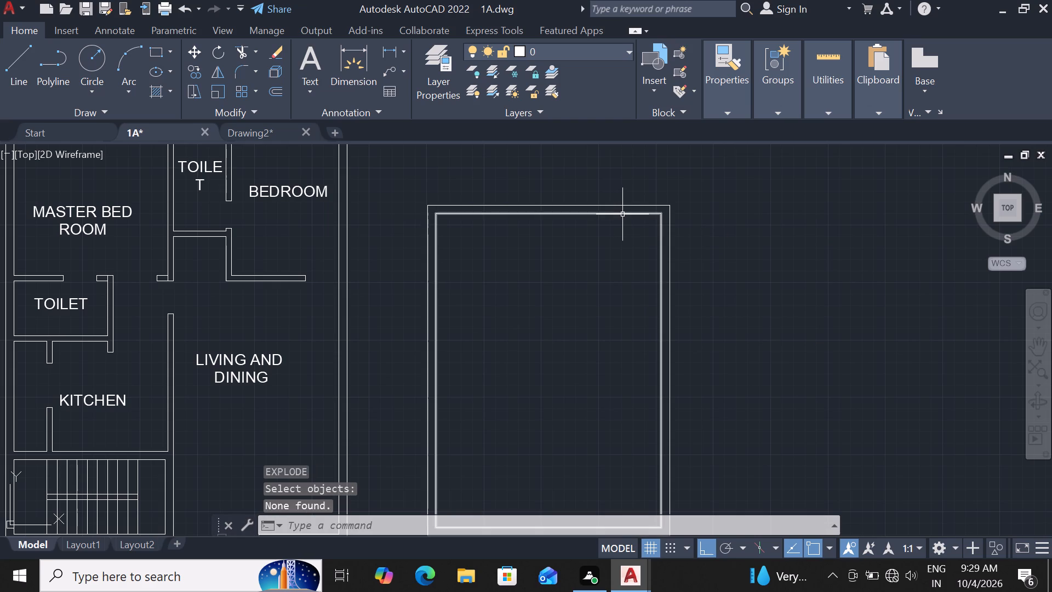
left_click(623, 213)
type("X")
key("space")
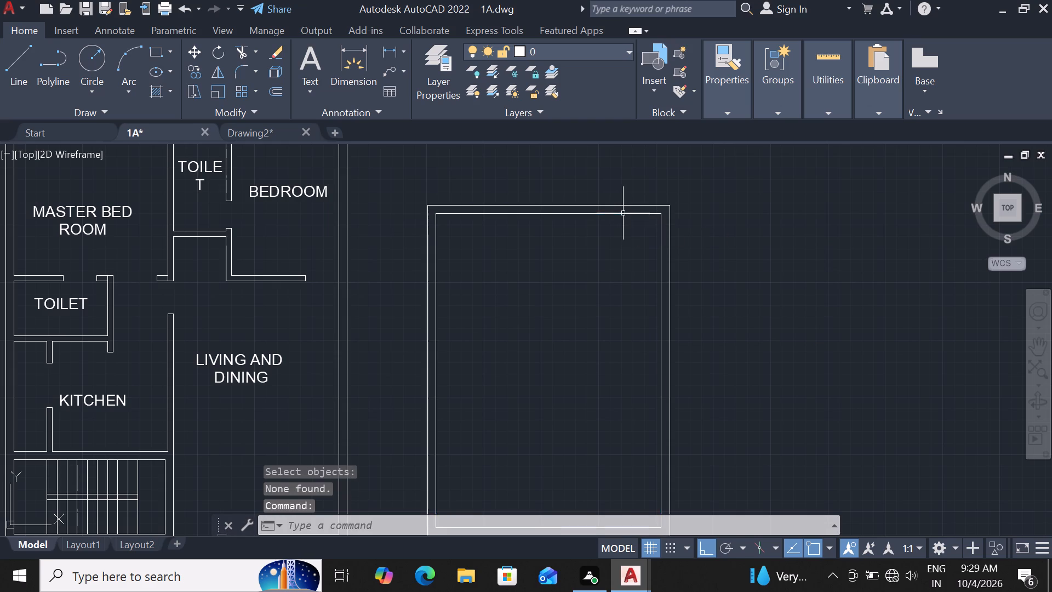
key("space")
key("Escape")
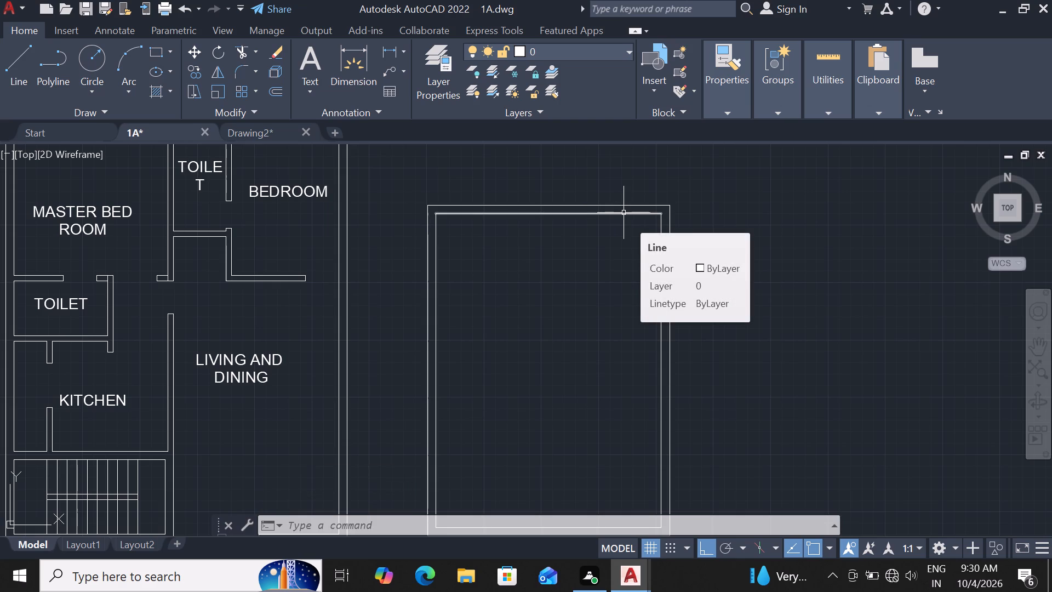
Offset the top inner wall line of the third plan 10' downward into the interior.
scroll(432, 262, "down", 1)
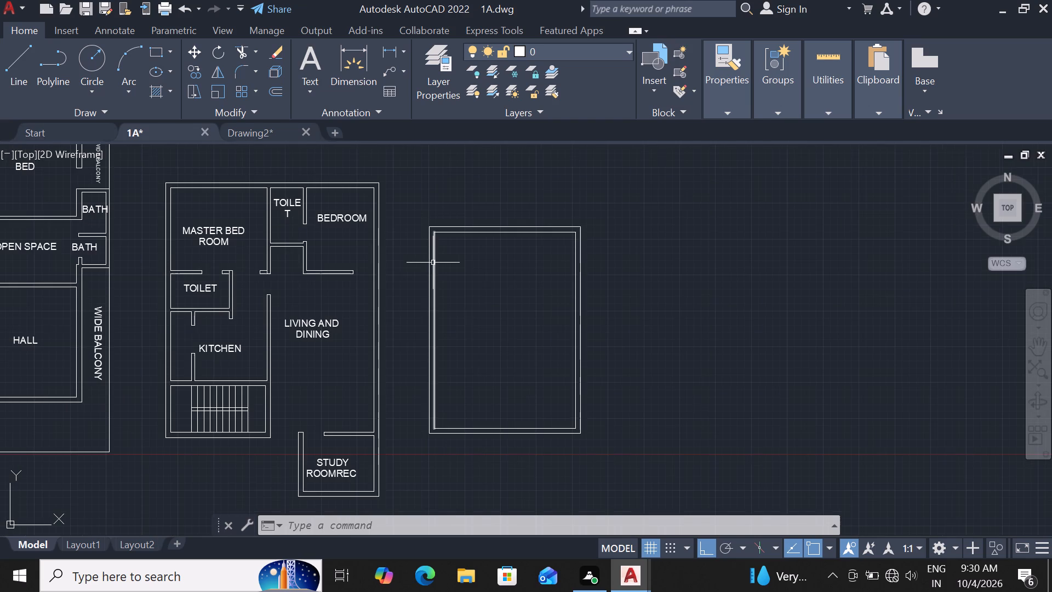
middle_click_drag(461, 275, 466, 261)
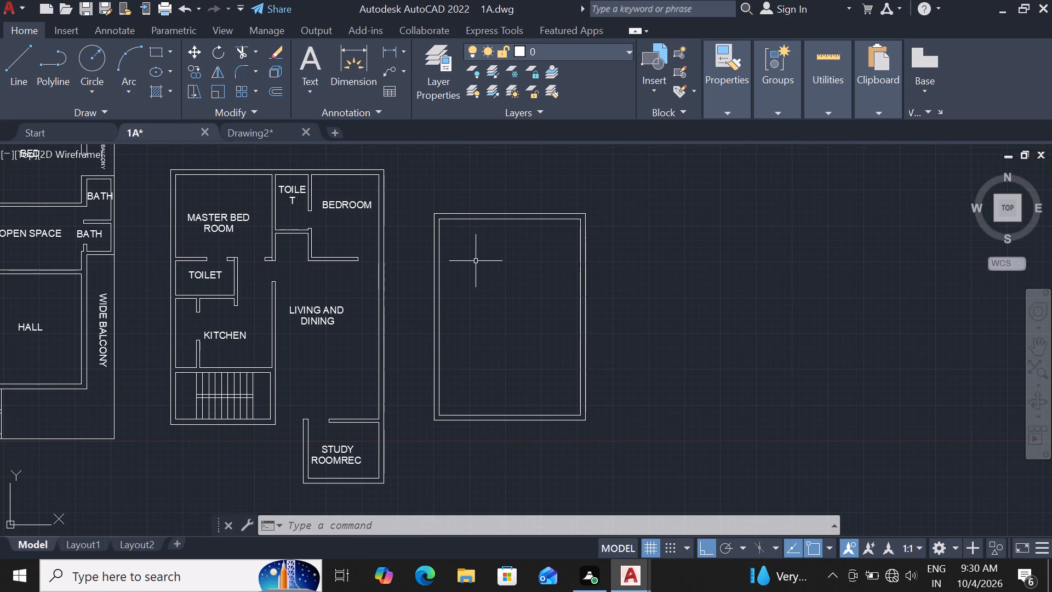
scroll(495, 227, "up", 1)
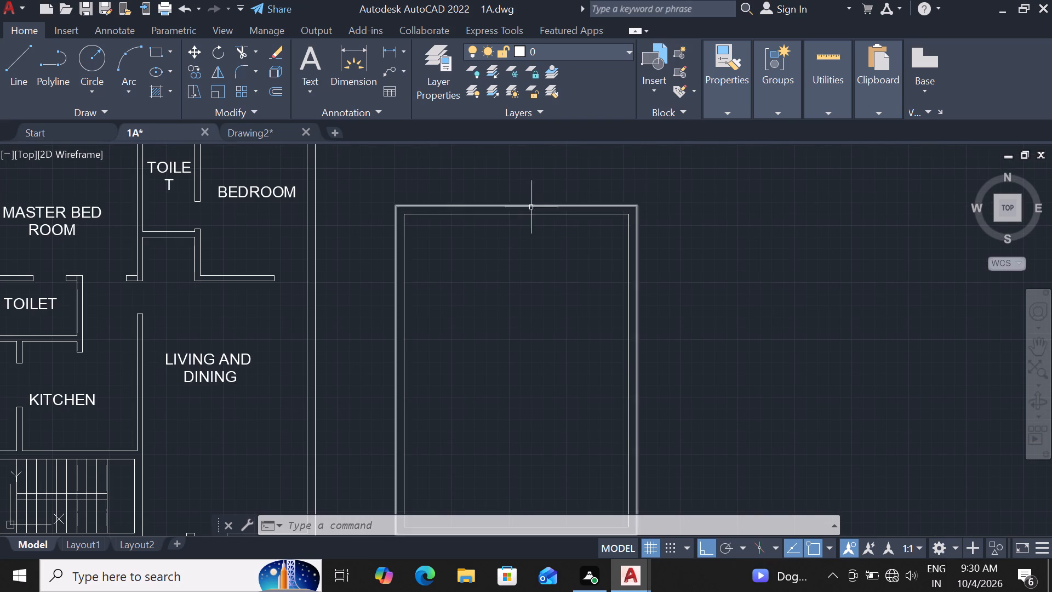
left_click(530, 213)
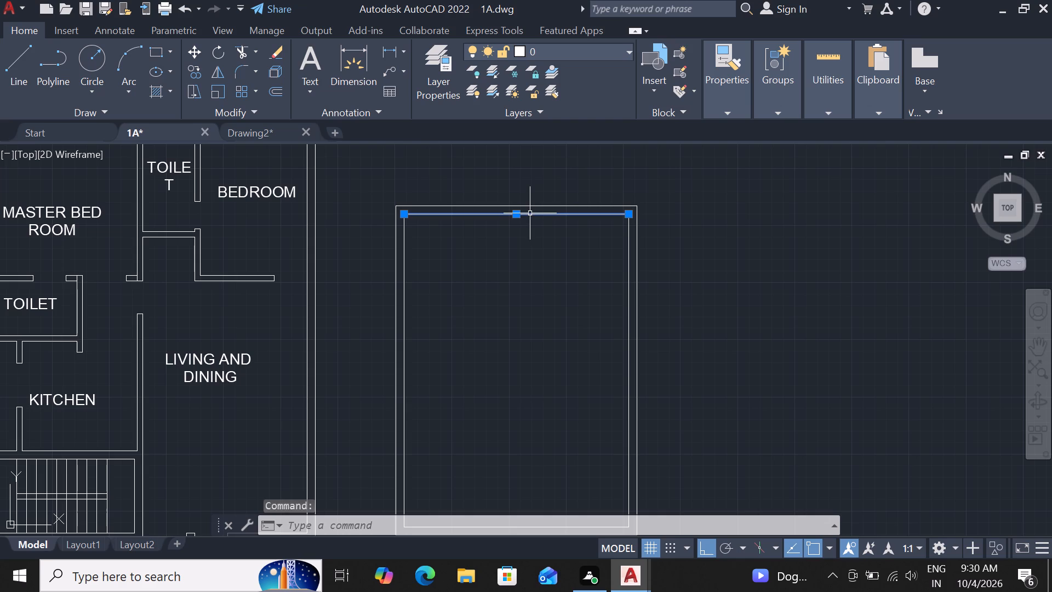
key("o")
type("F")
key("space")
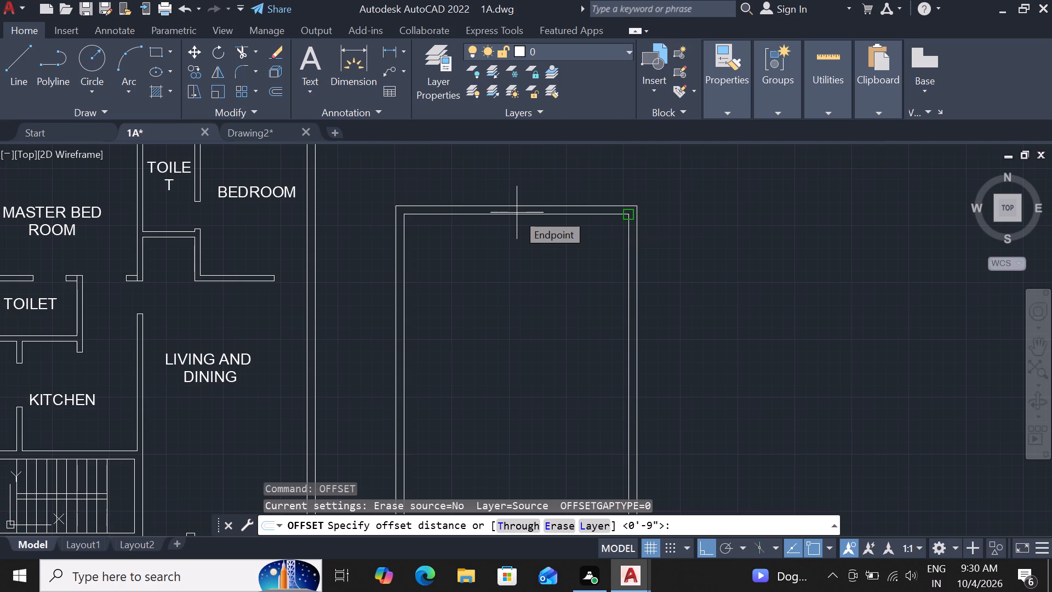
type("10'")
key("Return")
left_click(519, 242)
scroll(476, 251, "up", 1)
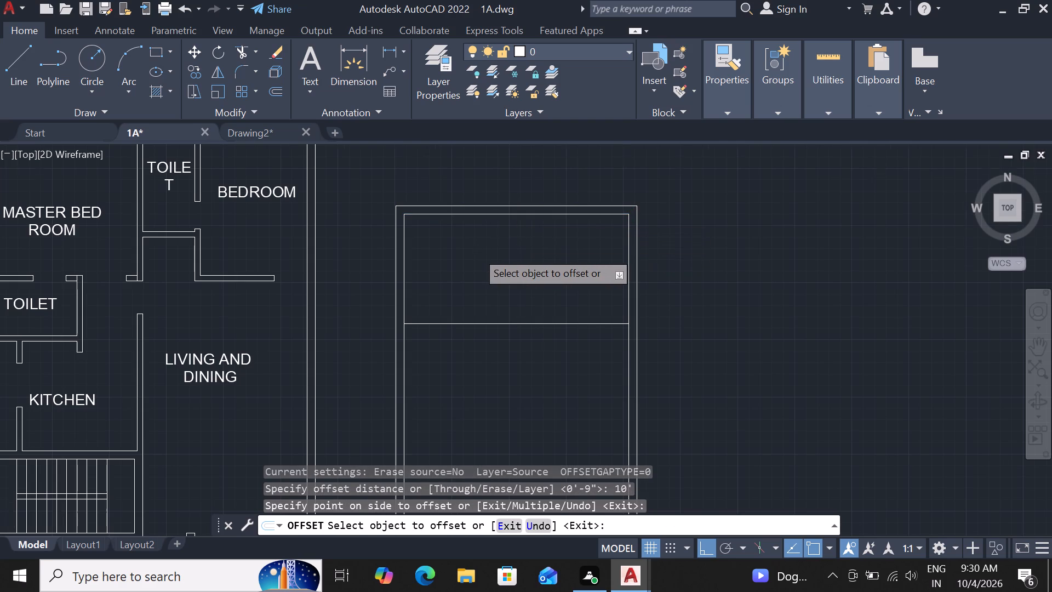
scroll(473, 261, "down", 2)
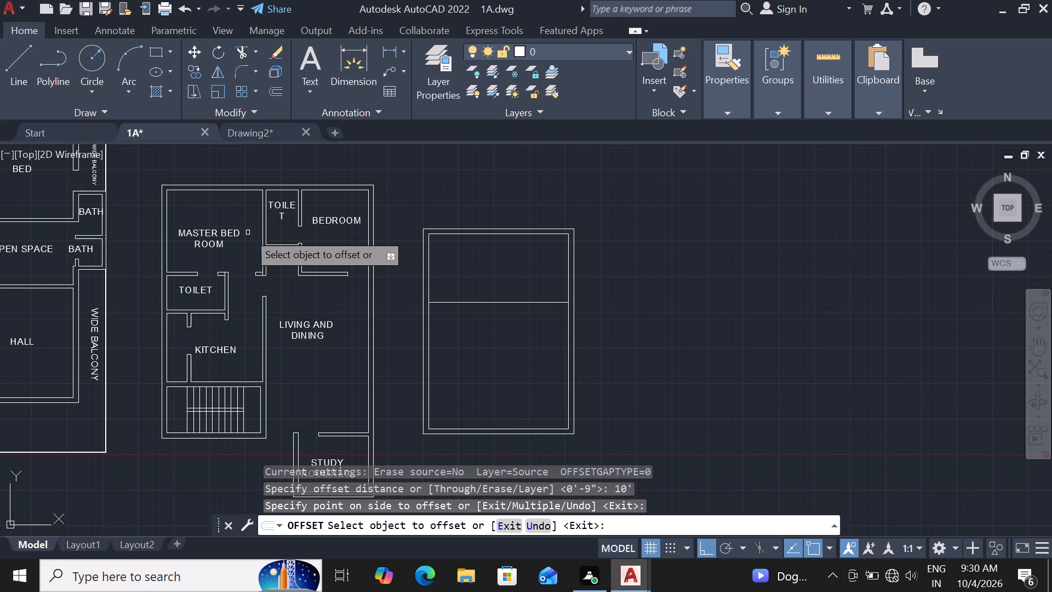
key("Escape")
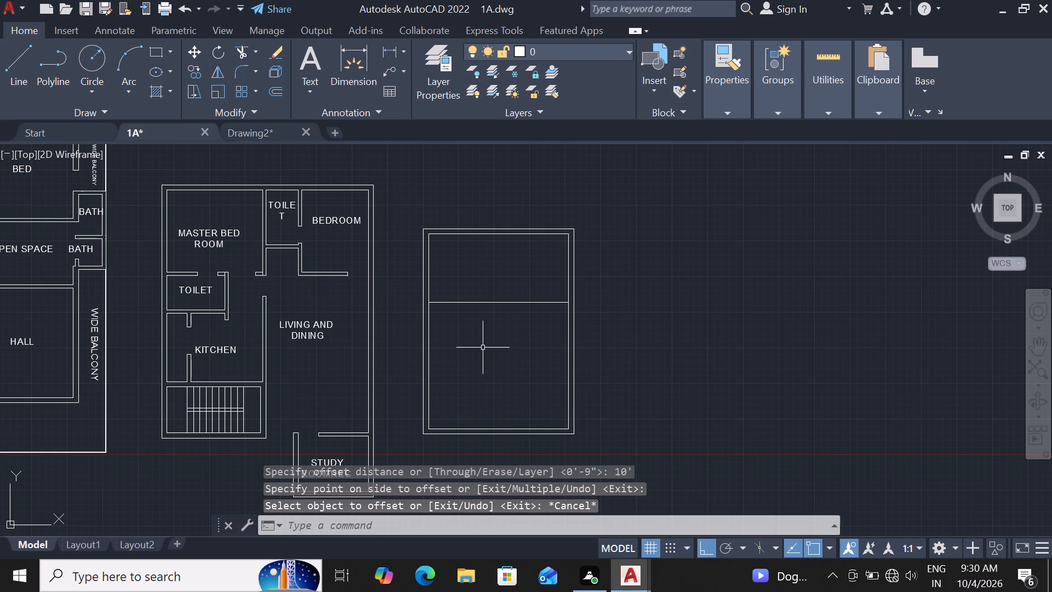
Offset the third plan's new horizontal interior line 6" downward to form the first cross wall.
left_click(507, 302)
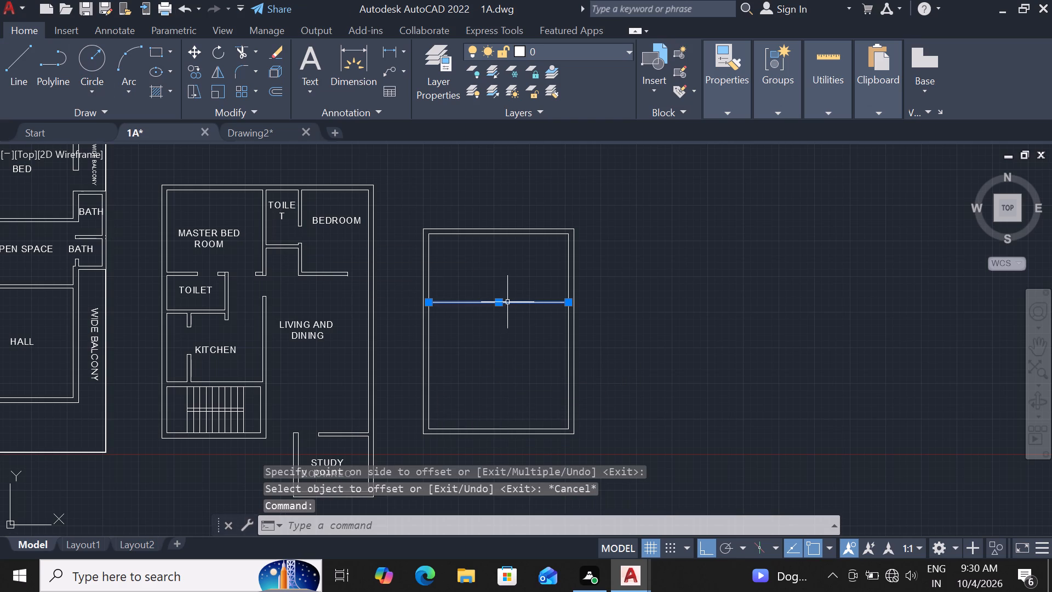
type("OF")
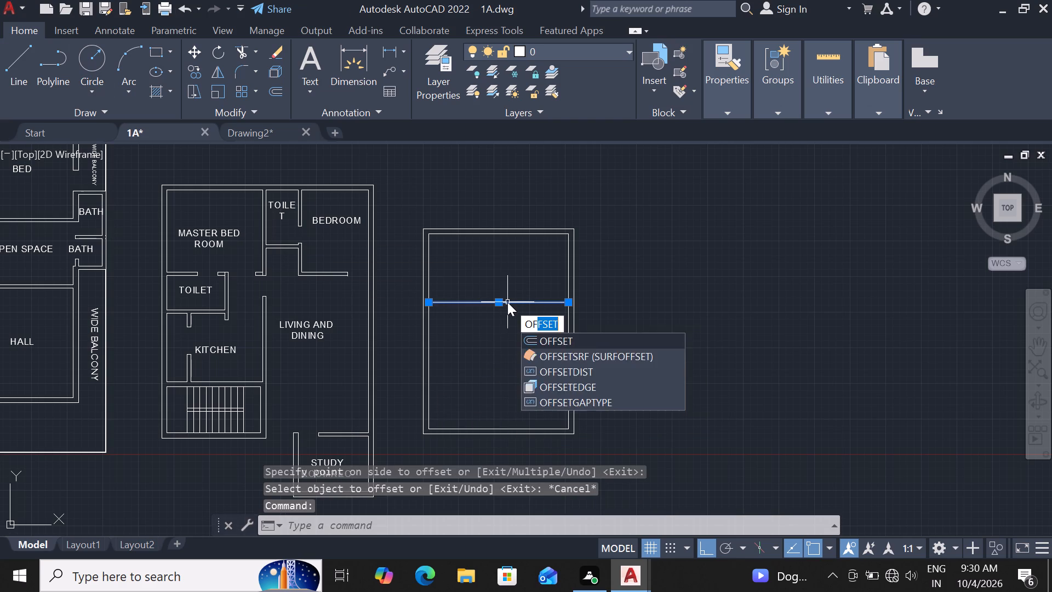
key("space")
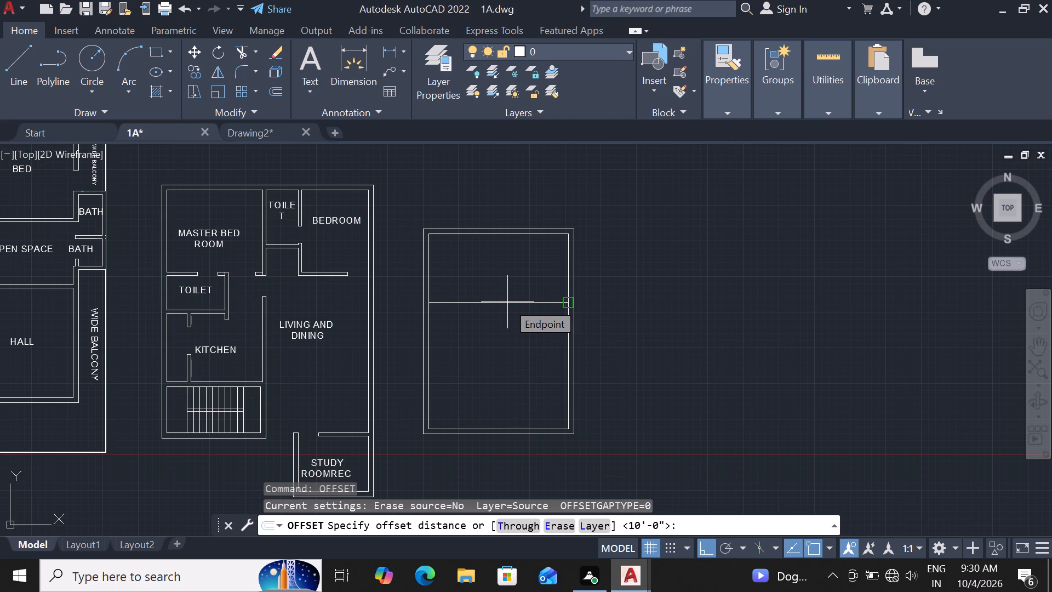
key("6")
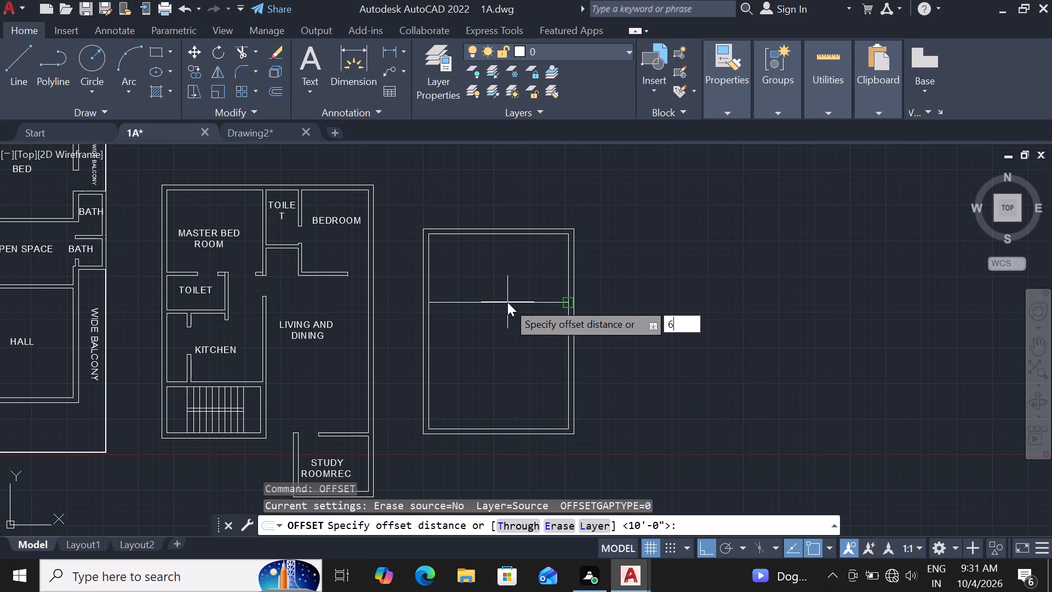
key("shift+quotedbl")
key("Return")
left_click(505, 316)
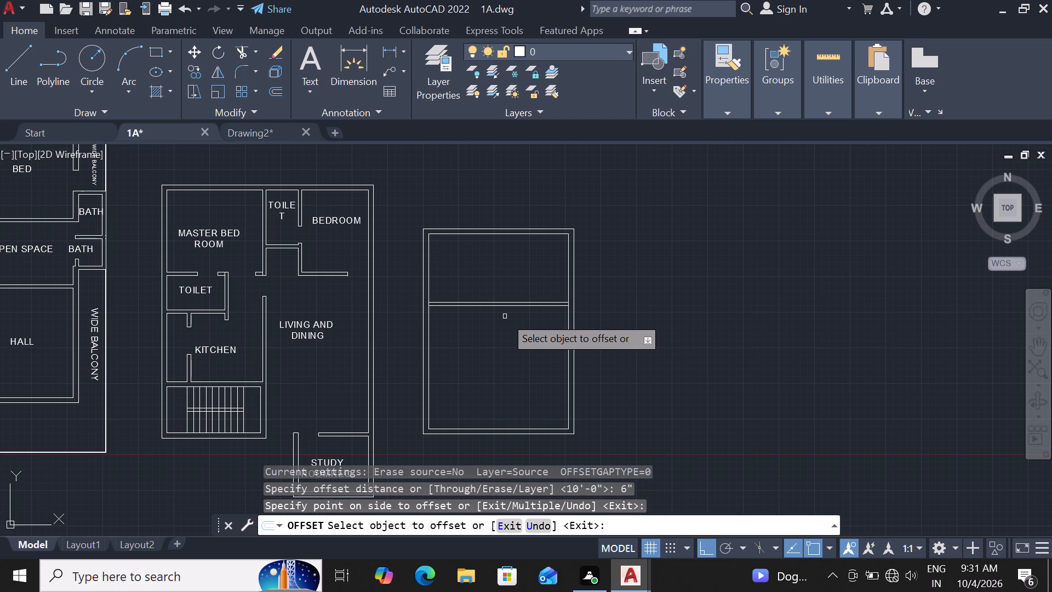
scroll(505, 316, "up", 2)
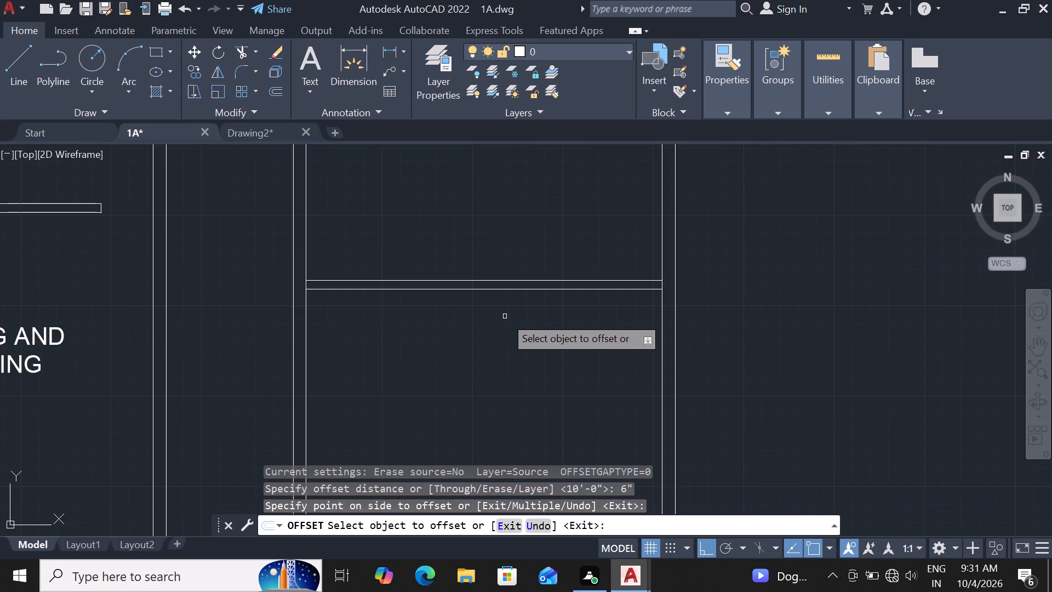
scroll(505, 319, "down", 1)
key("Escape")
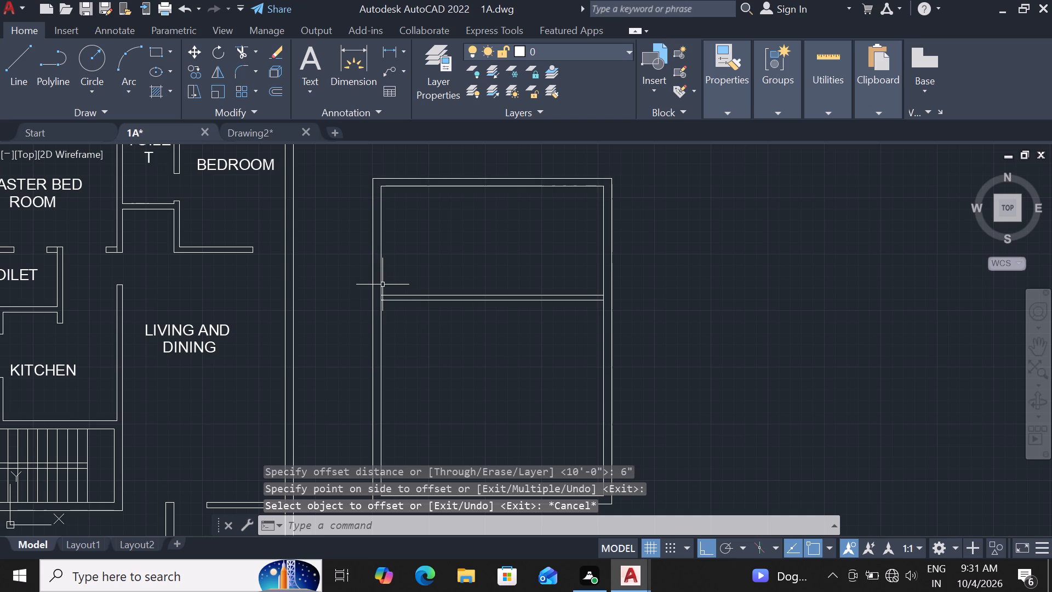
Offset the left inner wall line of the third plan 11'2" to the right into the interior.
left_click(381, 285)
type("OF")
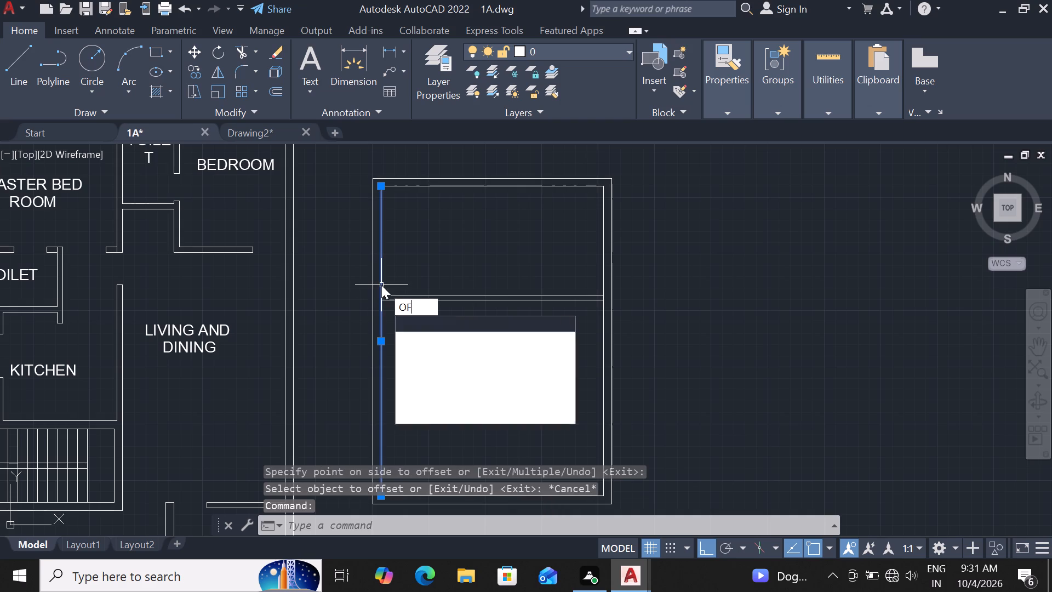
key("space")
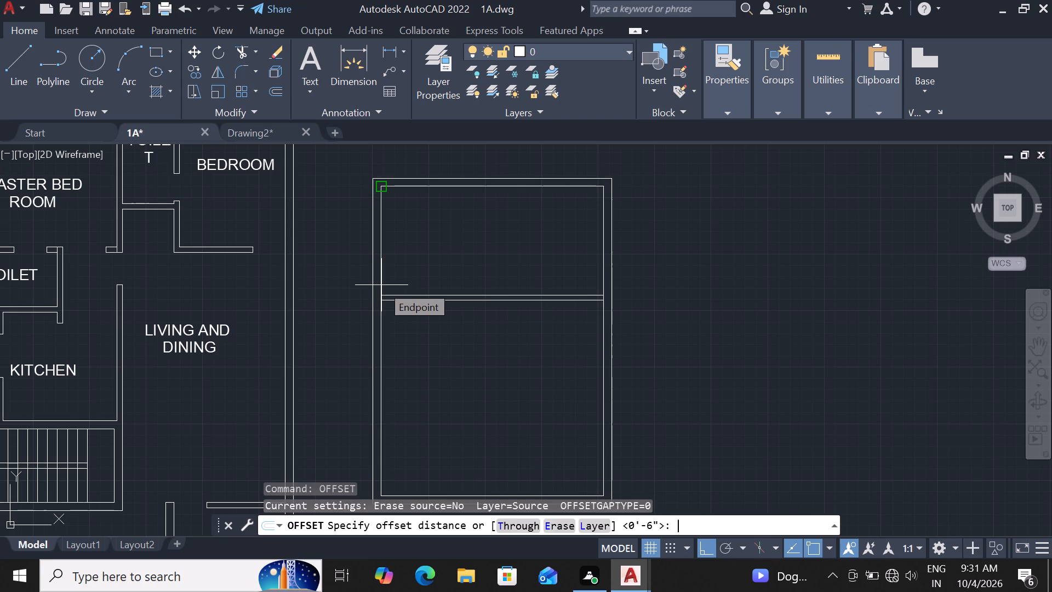
type("11'")
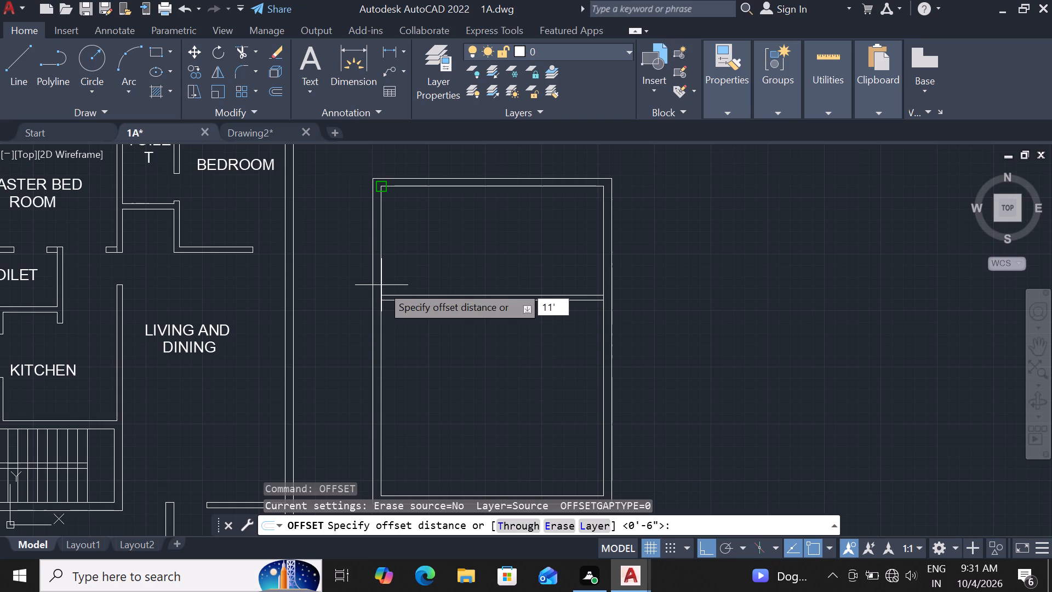
key("2")
key("shift+quotedbl")
key("Return")
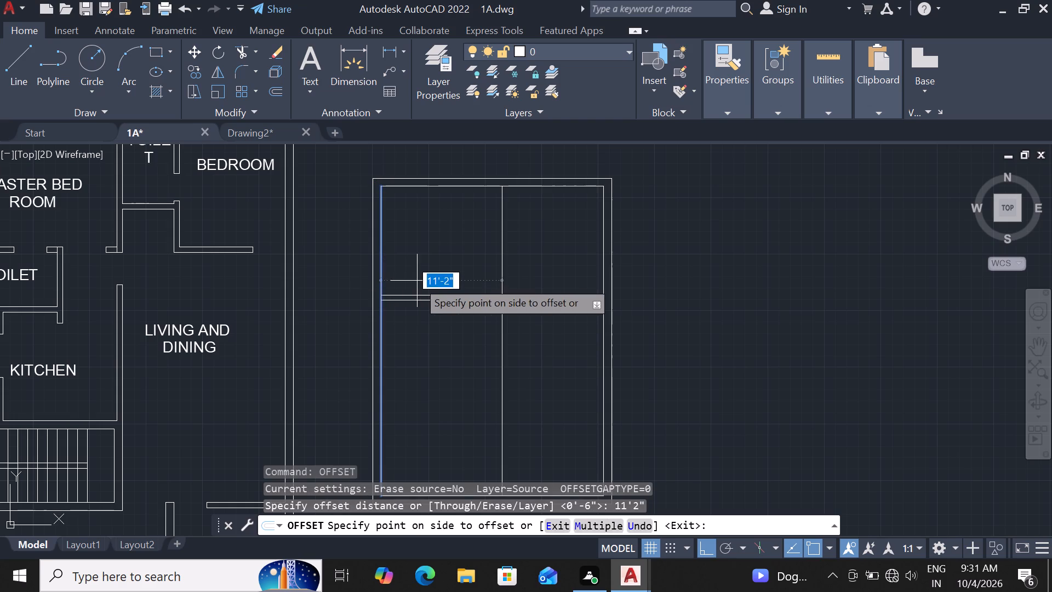
left_click(417, 281)
scroll(424, 277, "down", 1)
key("Escape")
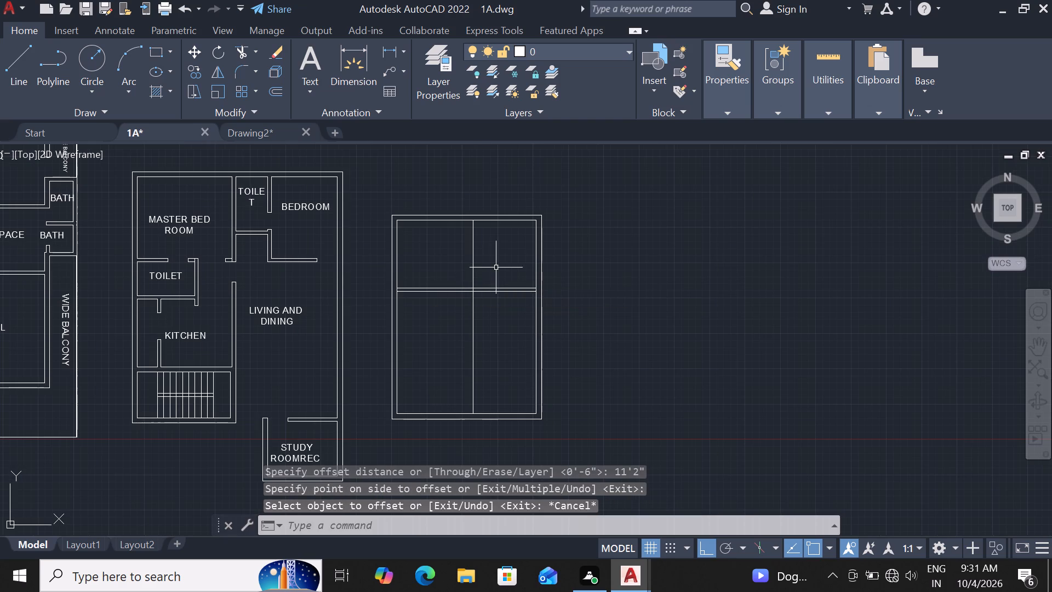
Offset the third plan's new vertical interior line 6" to the right to give the wall its thickness.
left_click(473, 282)
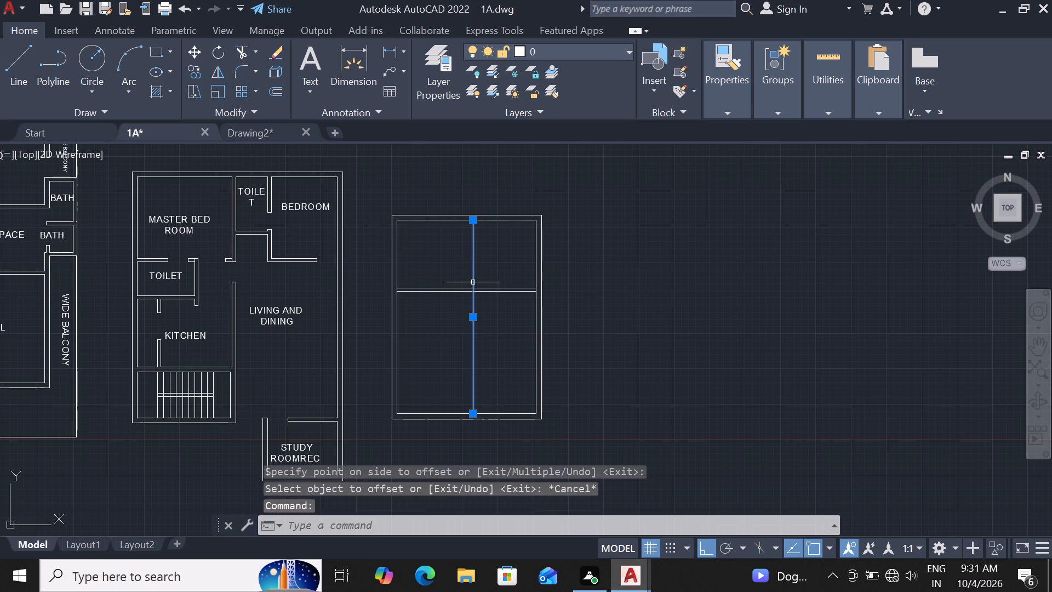
type("of 6\"")
key("Return")
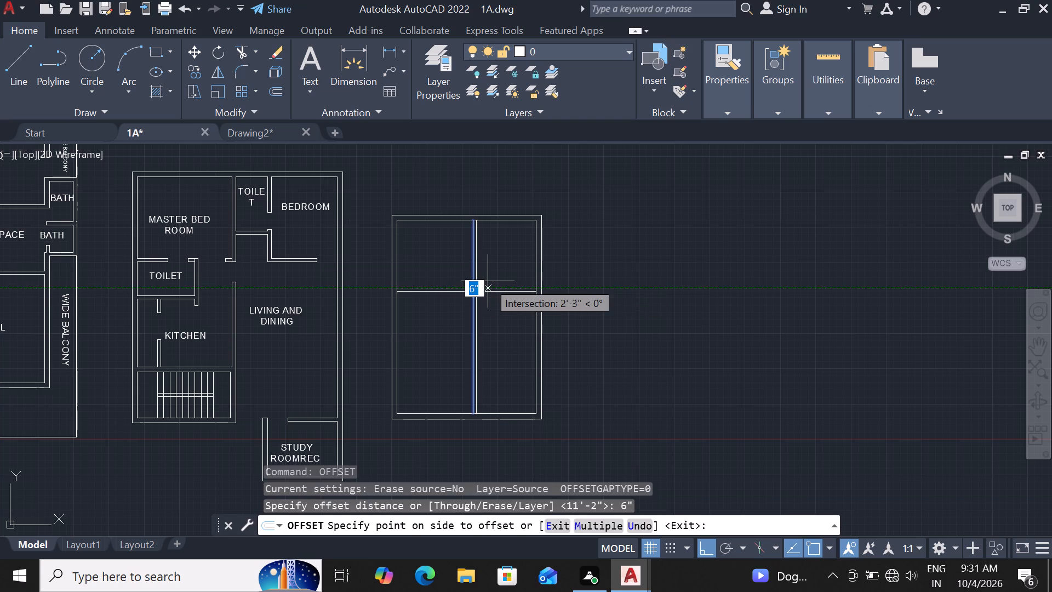
left_click(488, 281)
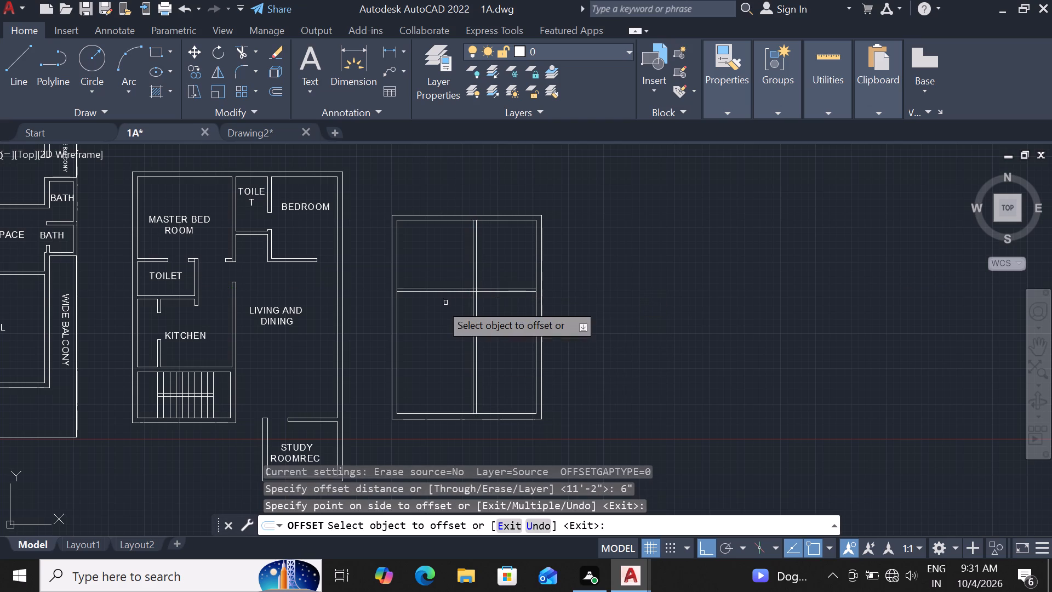
key("Escape")
Offset the lower line of the third plan's horizontal interior wall 3'2" downward.
scroll(432, 320, "up", 2)
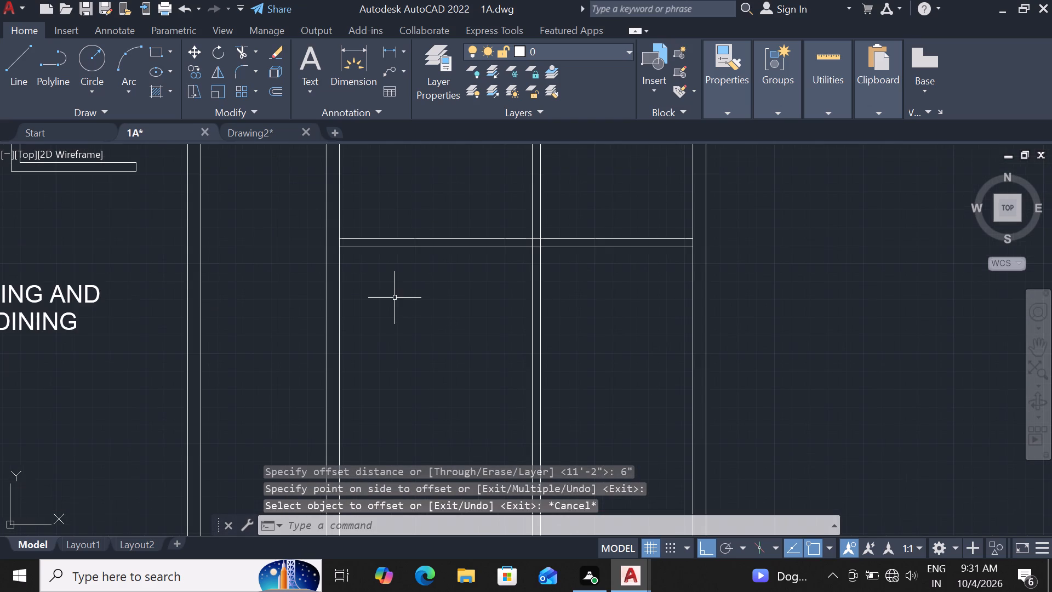
left_click(459, 248)
type("of")
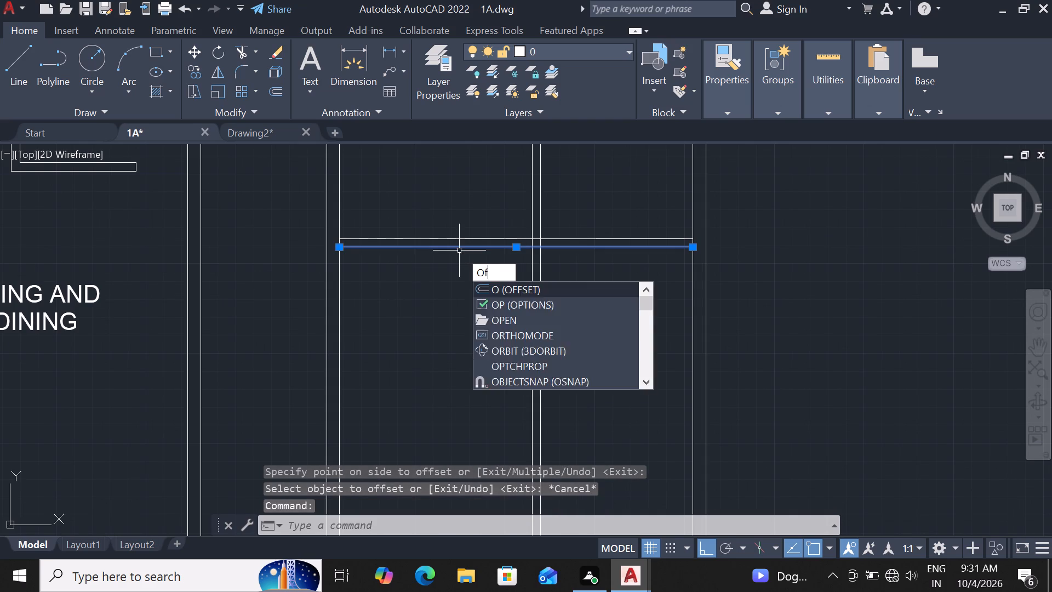
key("space")
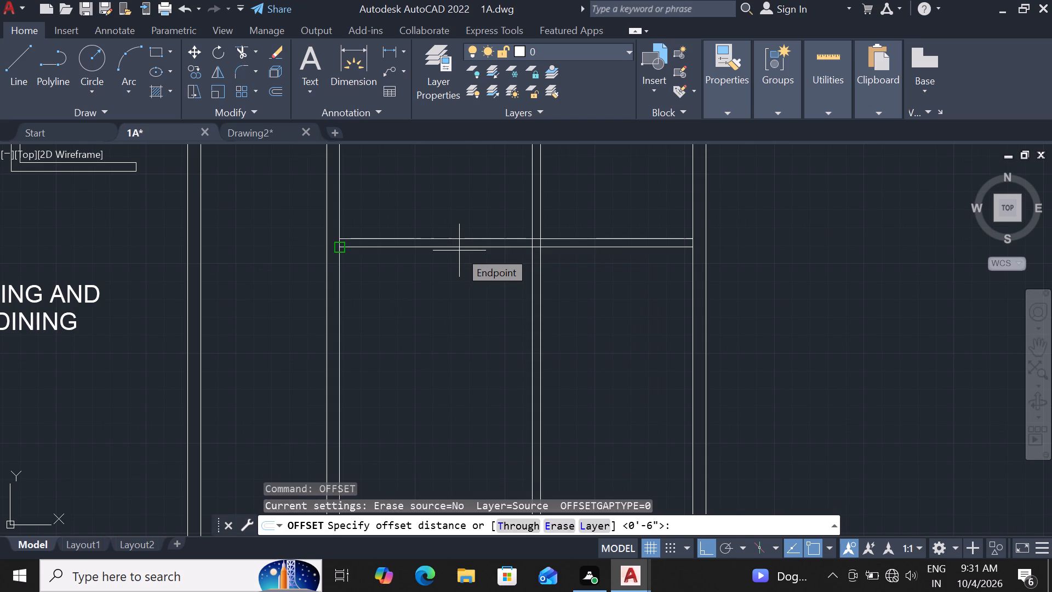
key("3")
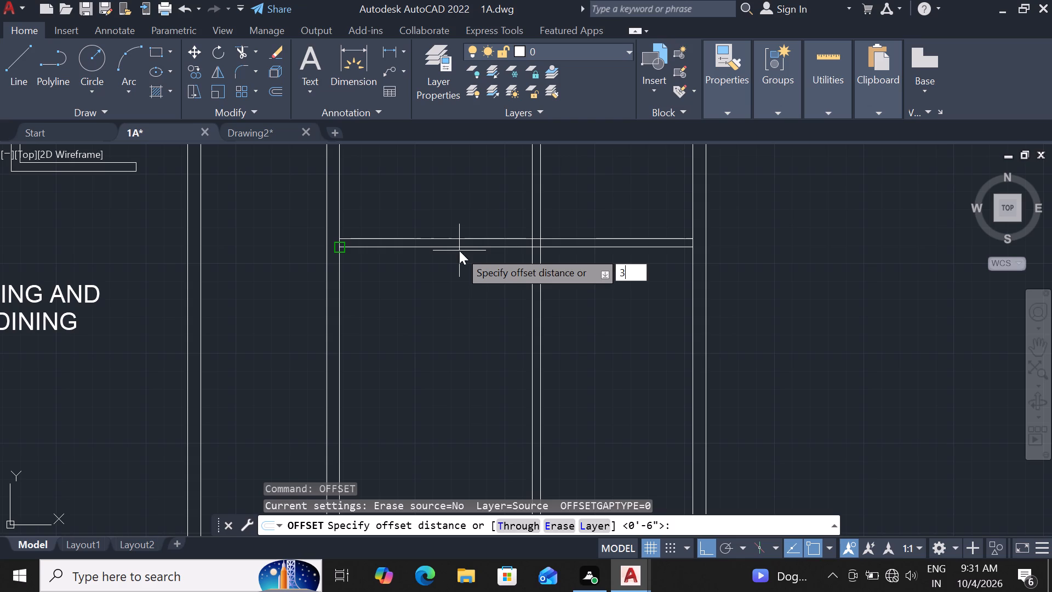
key("apostrophe")
key("2")
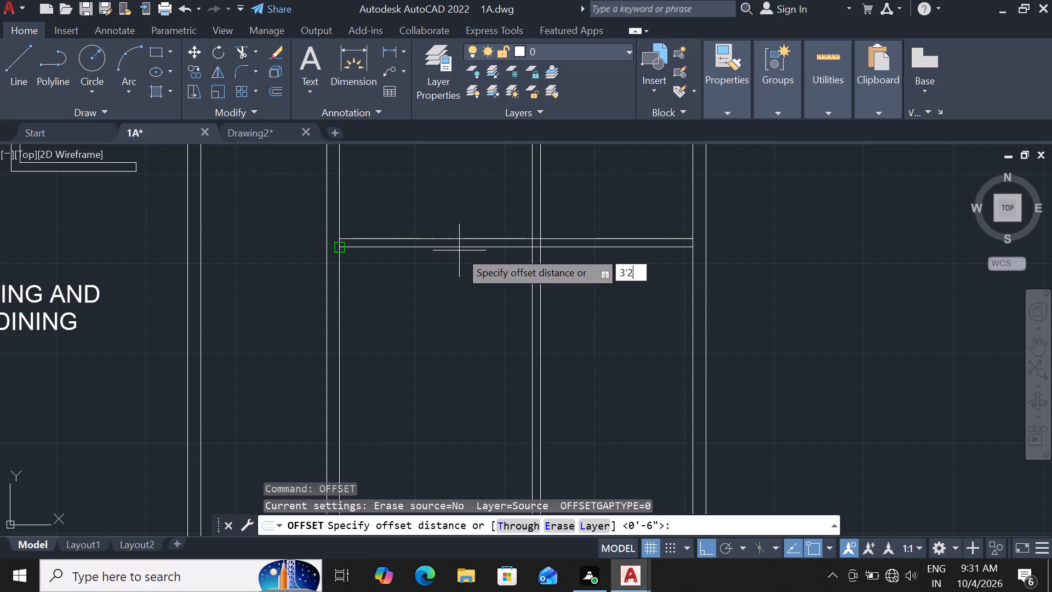
key("shift+quotedbl")
key("Return")
left_click(460, 267)
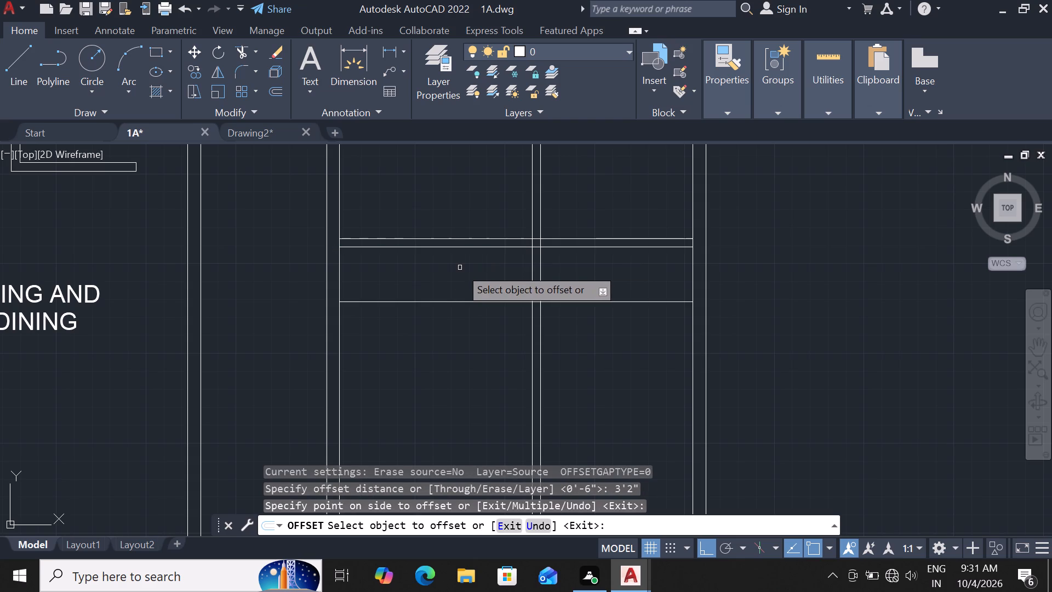
key("Escape")
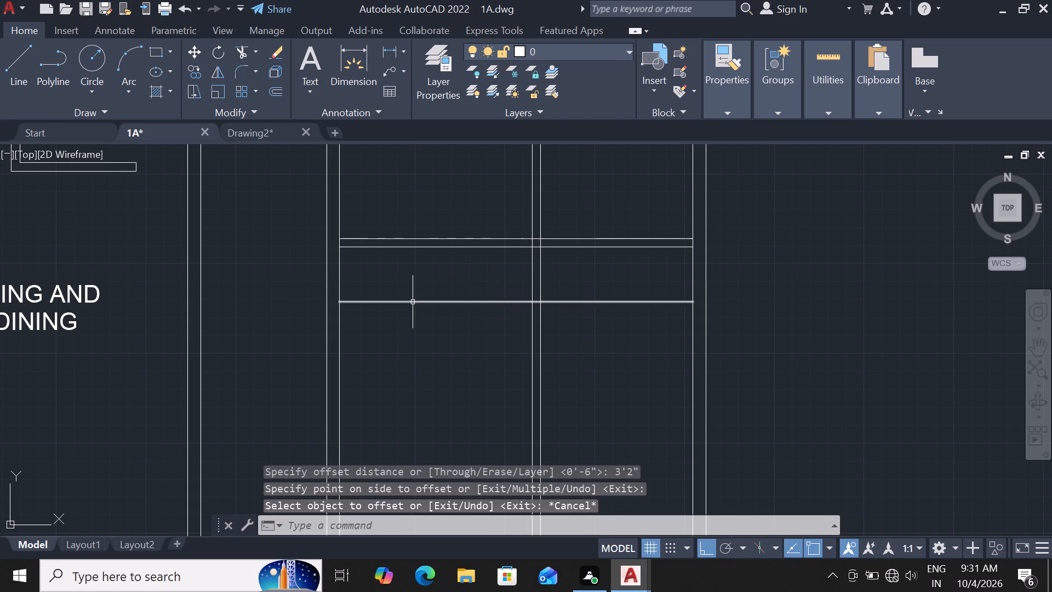
Offset the new lower horizontal line 6" downward to form the second cross wall of the third plan.
left_click(413, 302)
type("of 6\"")
key("Return")
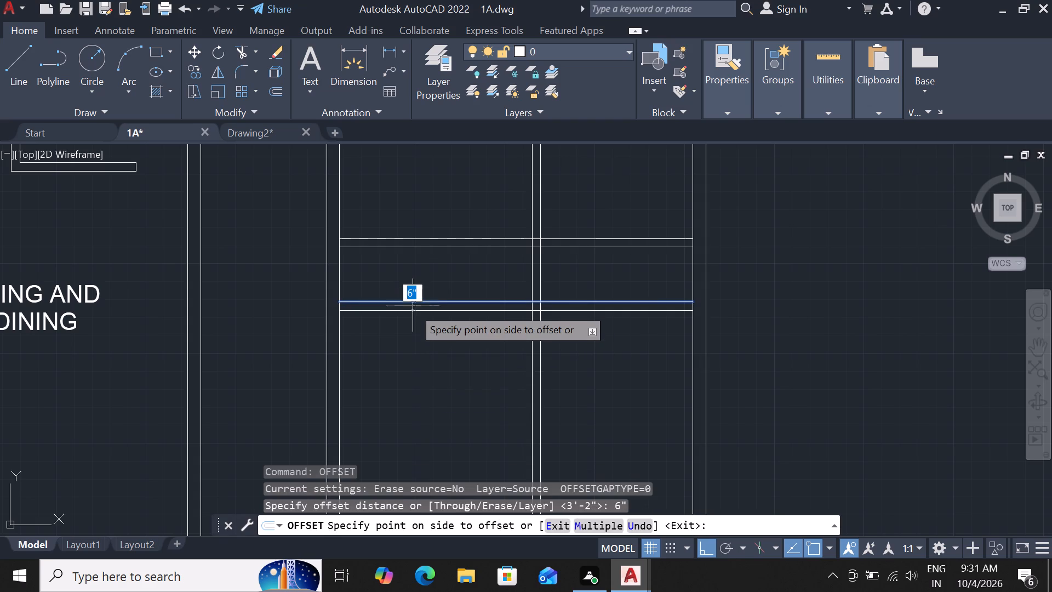
left_click(413, 316)
key("Escape")
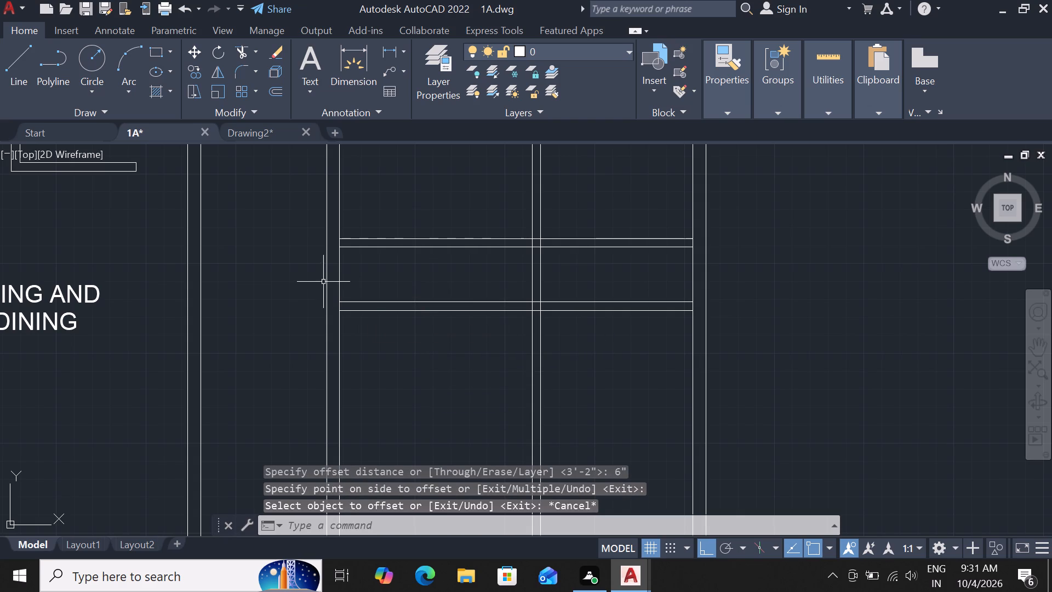
Start an offset of the third plan's left inner wall line.
left_click(339, 271)
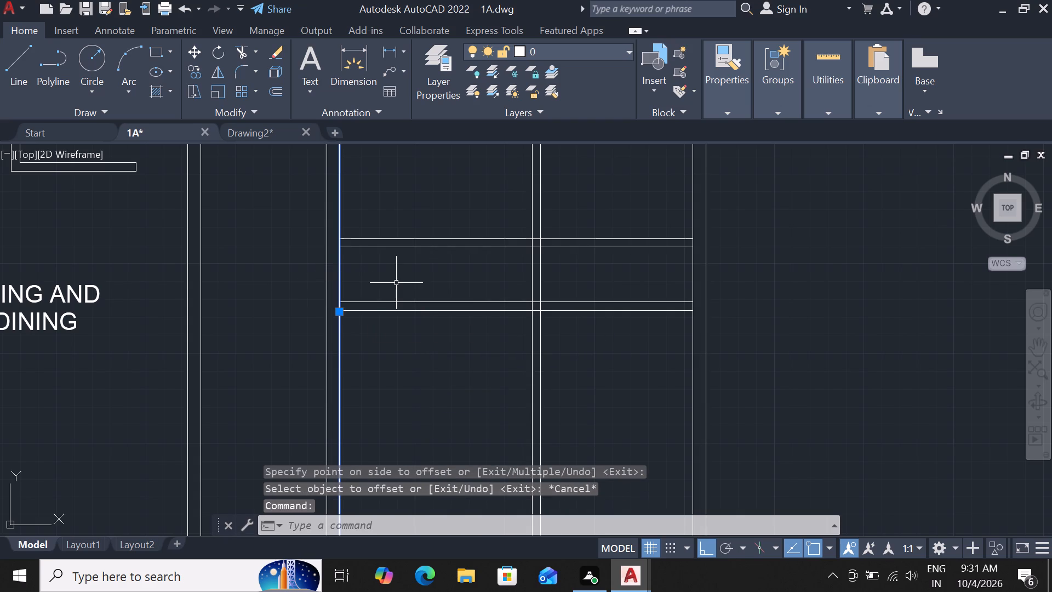
key("o")
type("f")
key("space")
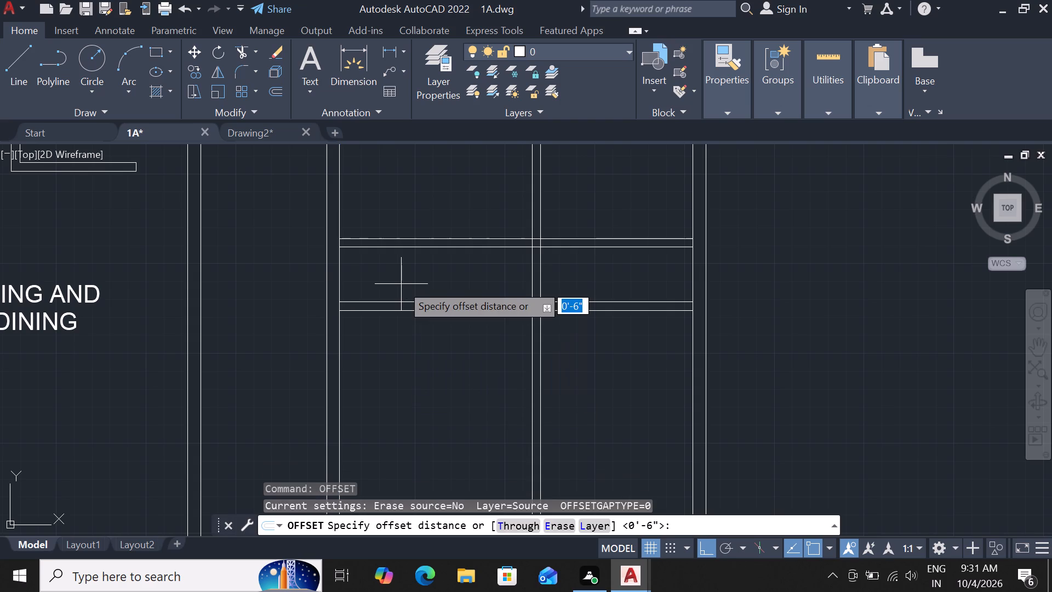
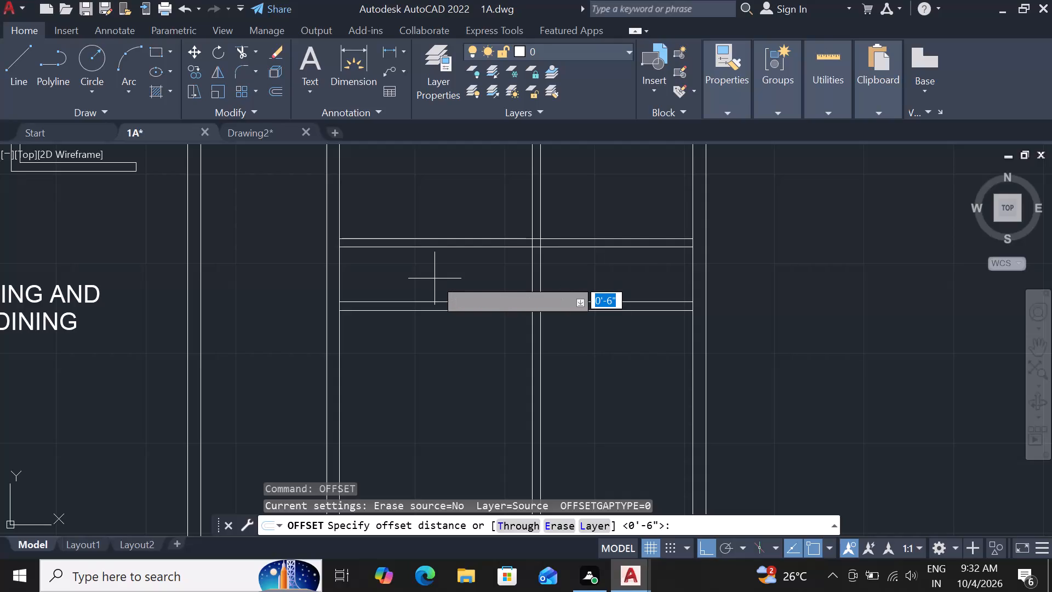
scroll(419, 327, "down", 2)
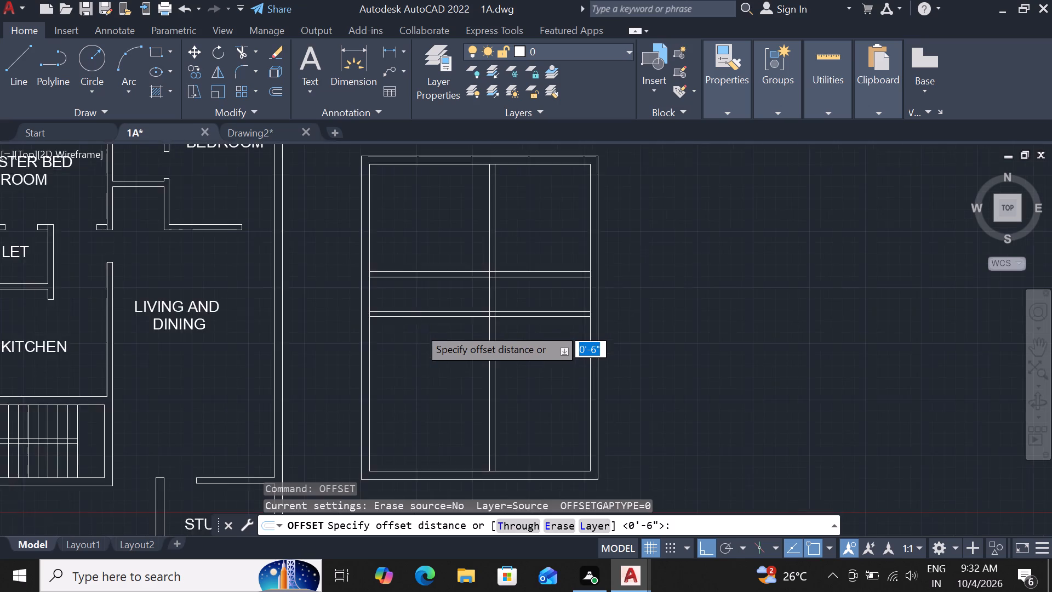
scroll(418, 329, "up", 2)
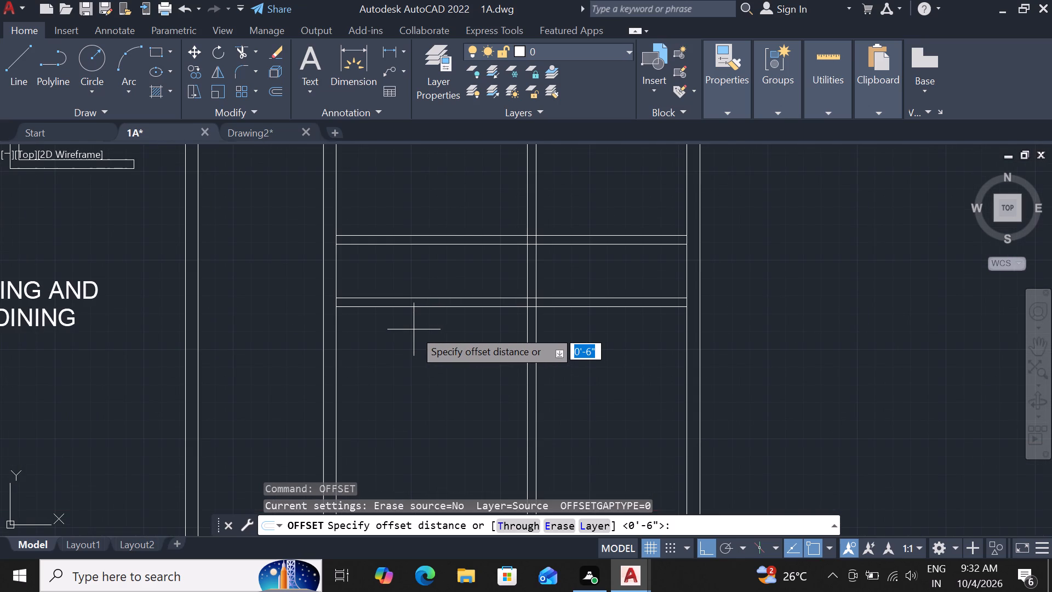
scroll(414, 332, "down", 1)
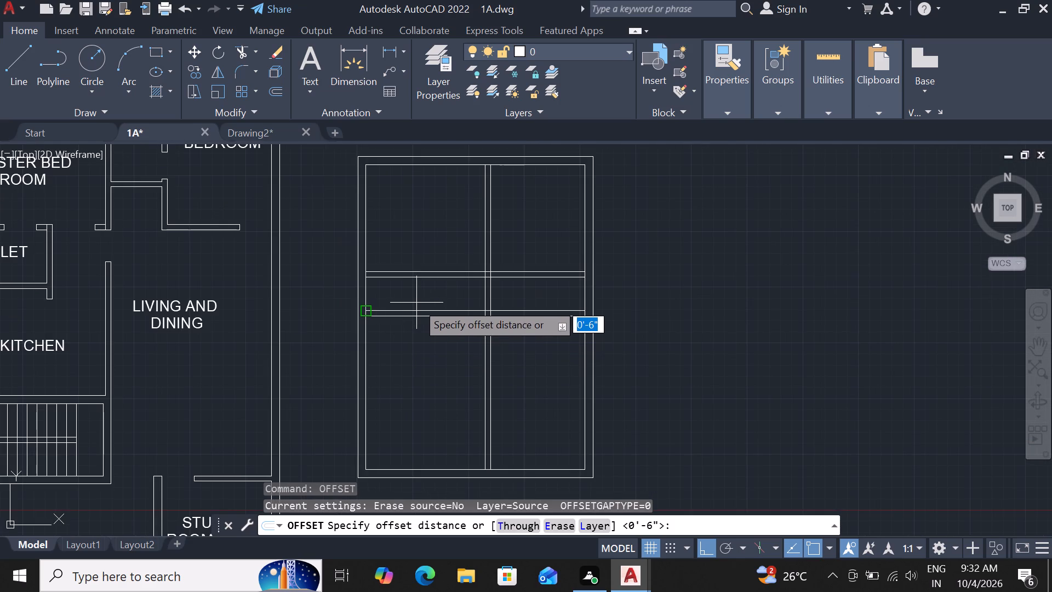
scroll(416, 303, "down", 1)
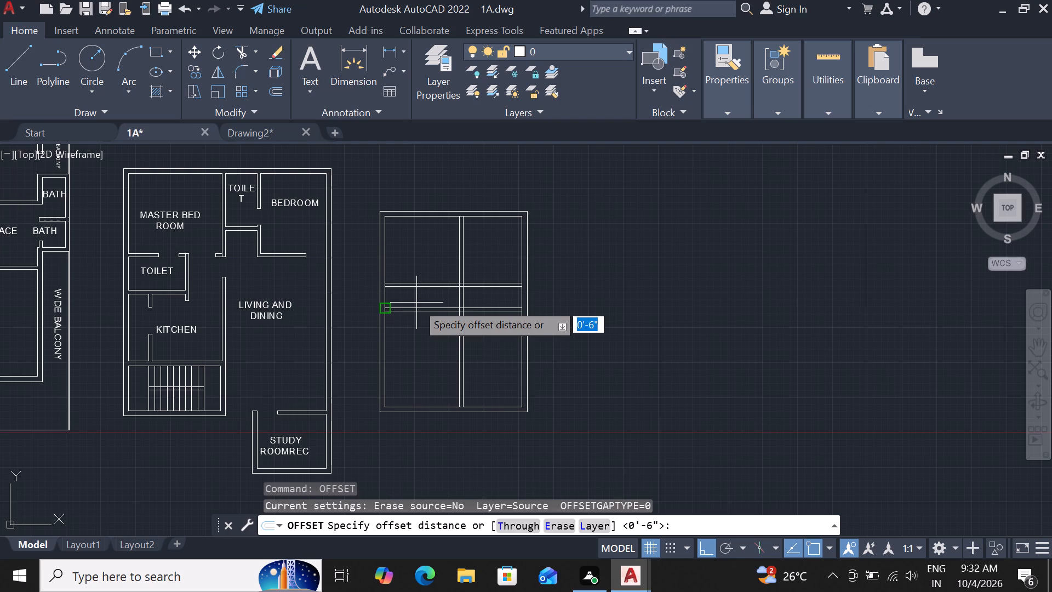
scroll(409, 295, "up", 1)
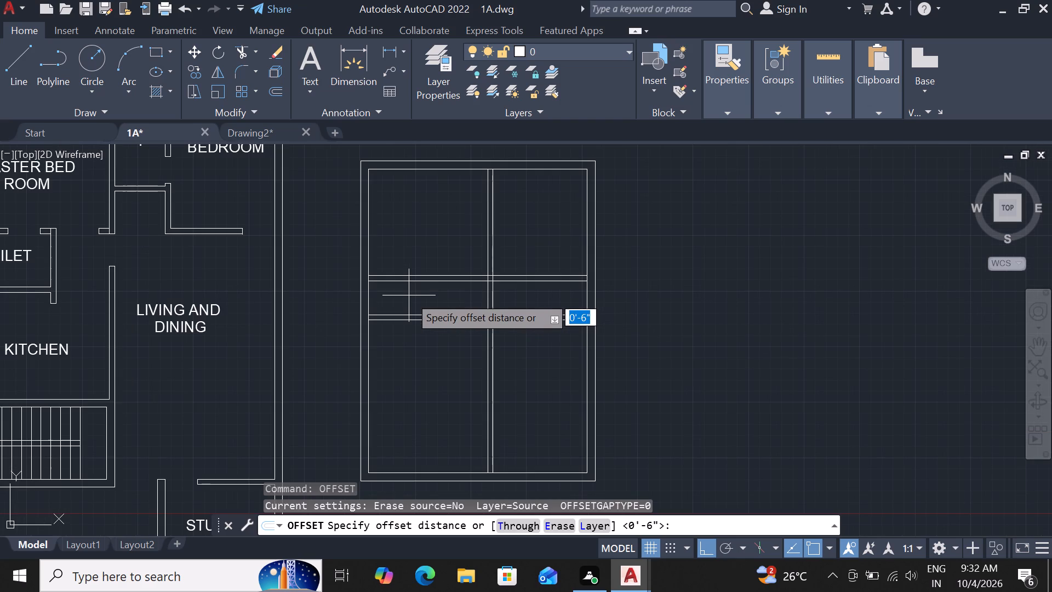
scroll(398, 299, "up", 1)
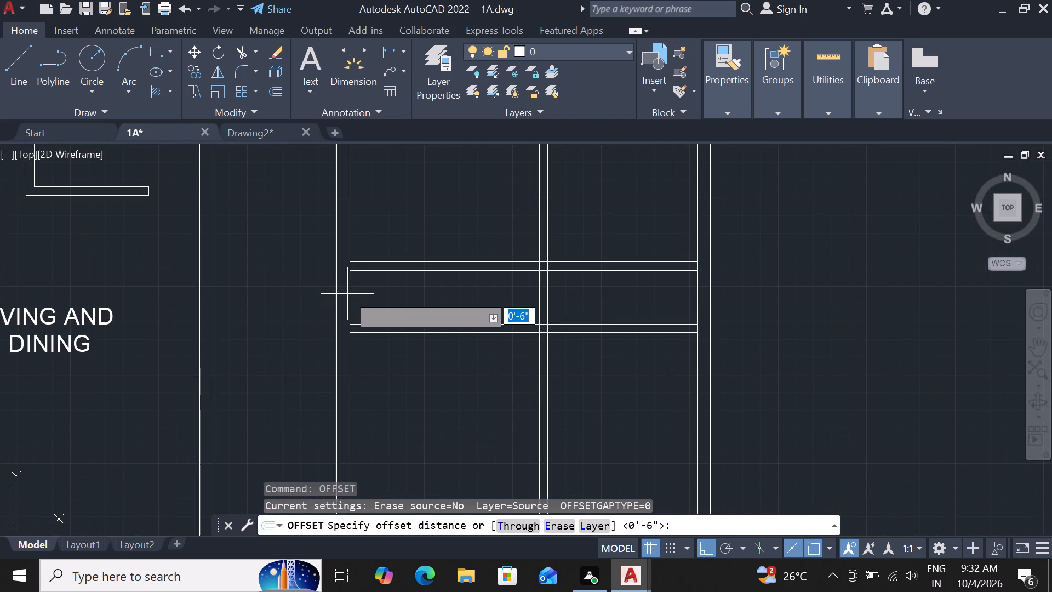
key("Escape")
Offset the third plan's left inner wall line 5' to the right.
left_click(347, 294)
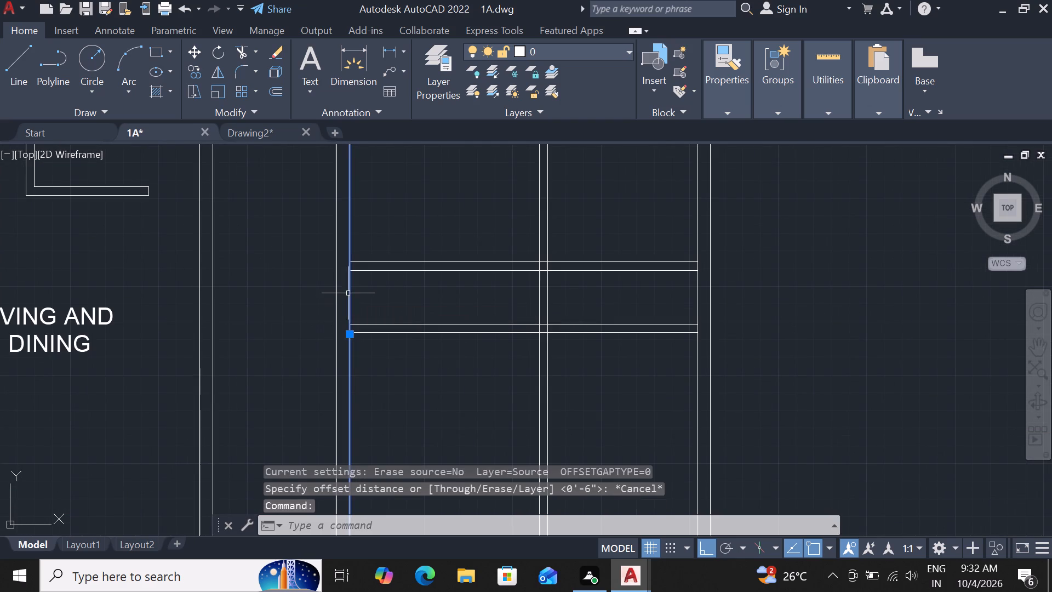
type("of")
key("space")
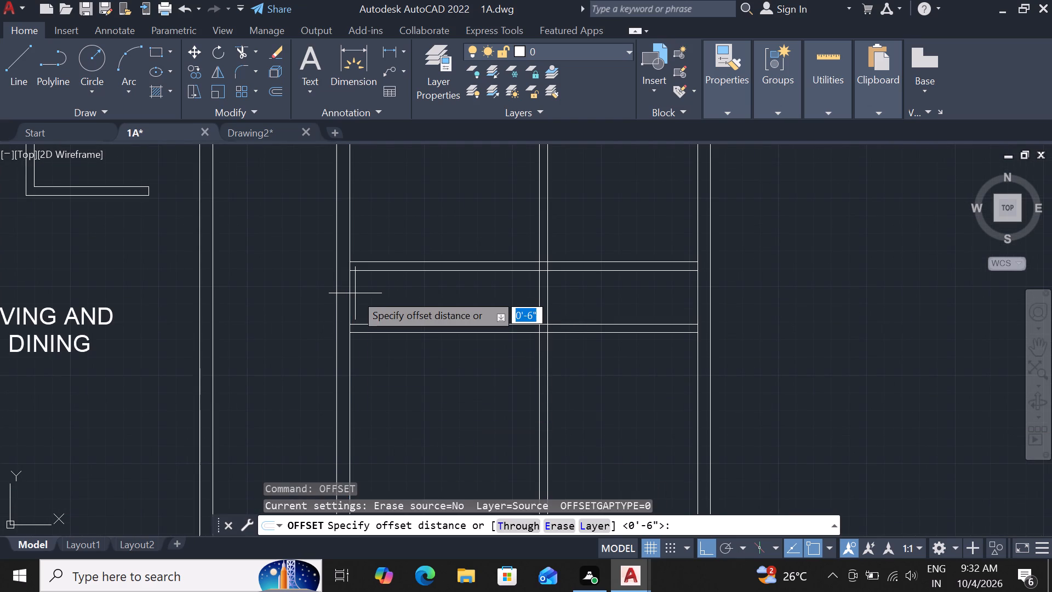
key("3")
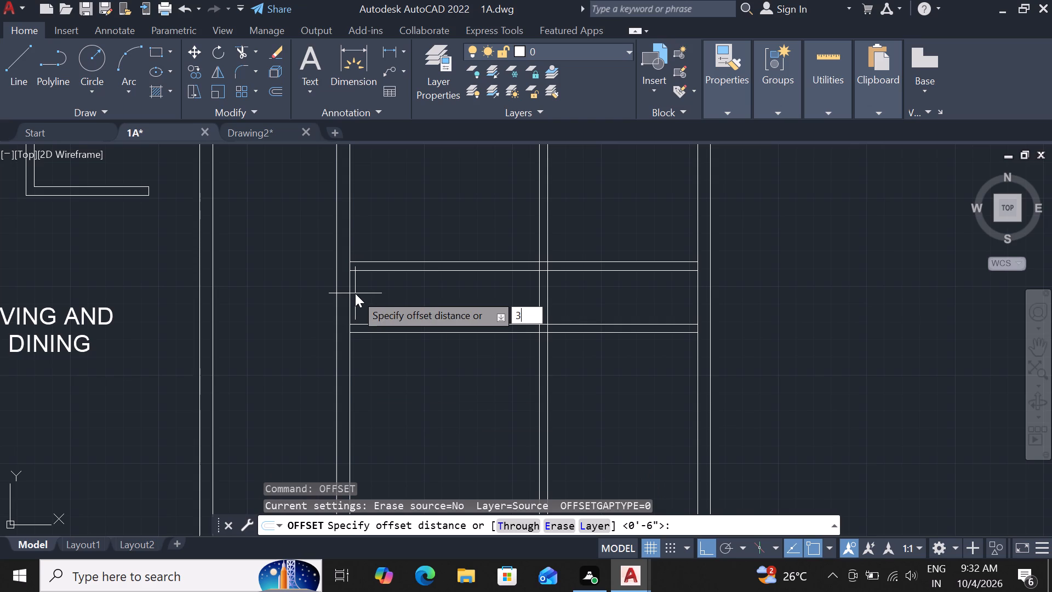
key("apostrophe")
key("BackSpace")
key("BackSpace")
key("BackSpace")
key("5")
key("apostrophe")
key("Return")
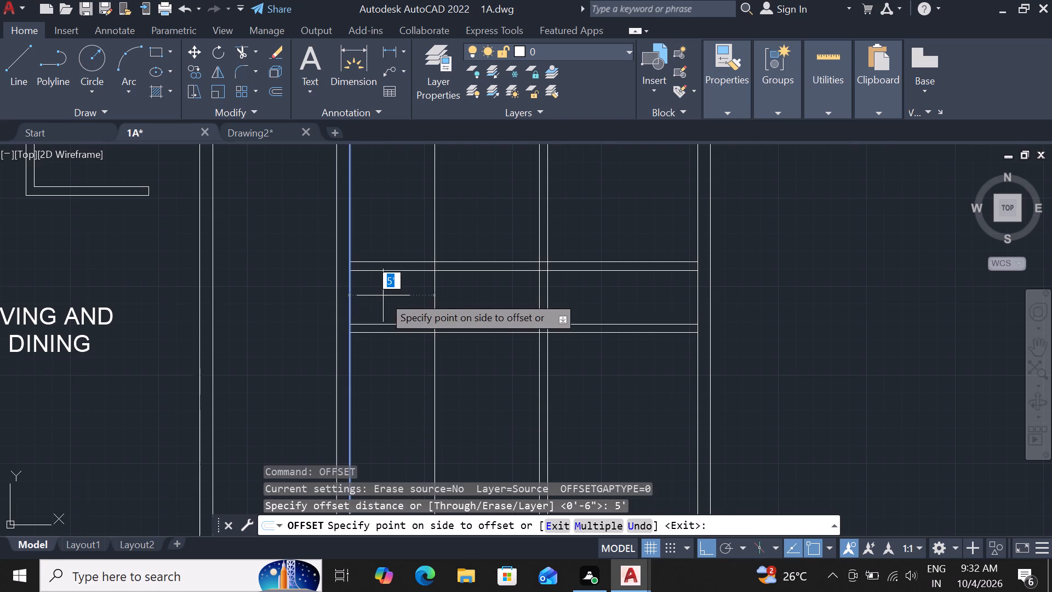
left_click(383, 295)
key("Escape")
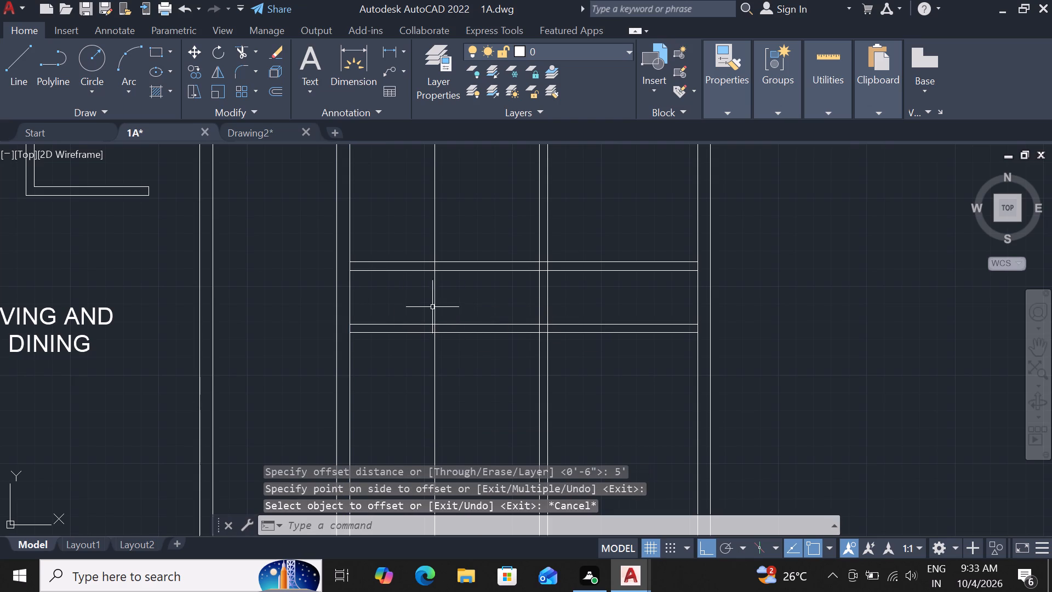
Offset the new vertical line 6" to the right to give this wall its thickness.
left_click(433, 306)
type("of")
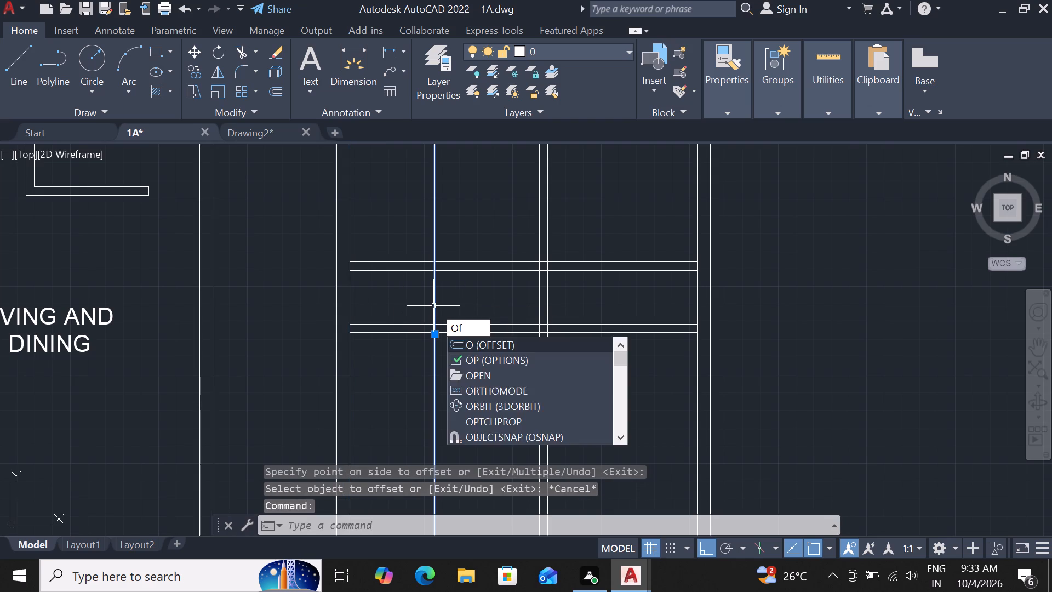
key("space")
type("6\"")
key("Return")
left_click(441, 306)
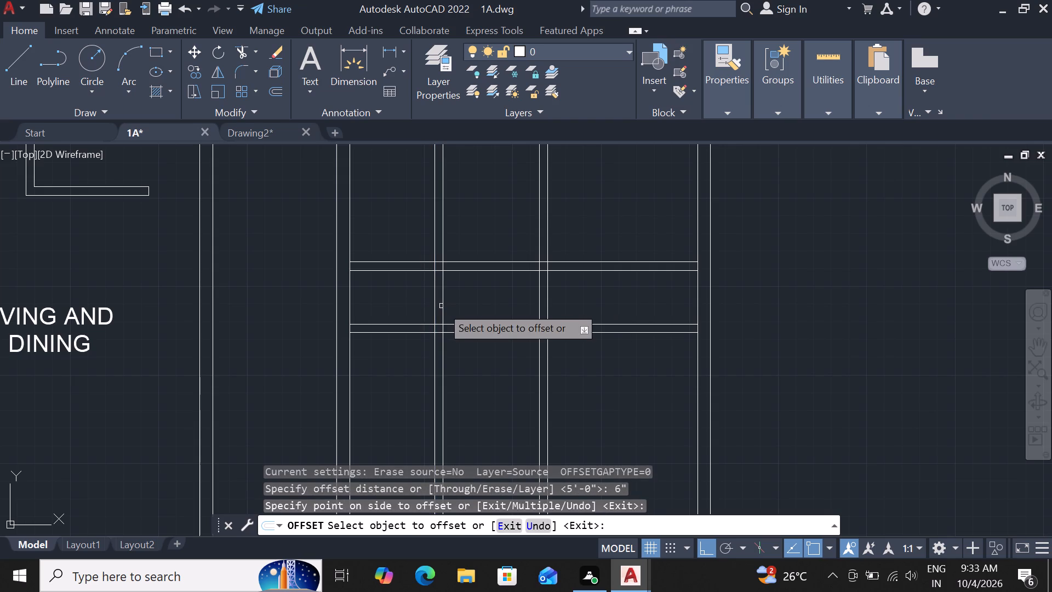
key("Escape")
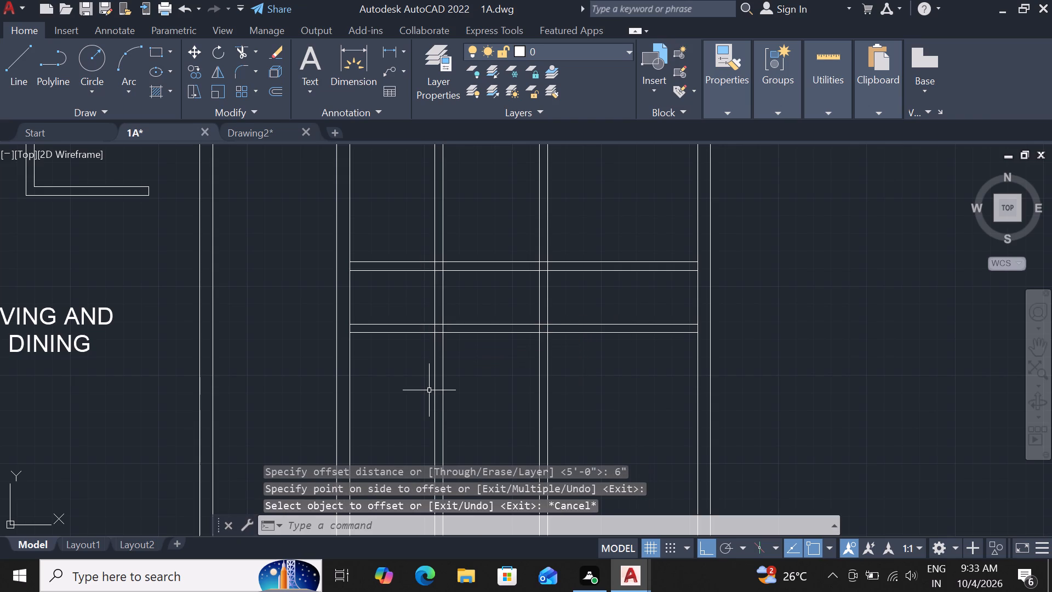
Trim the new wall below the lower cross wall, and both the lower cross wall and the central wall across the passage opening.
type("tr")
key("space")
key("space")
left_click(419, 395)
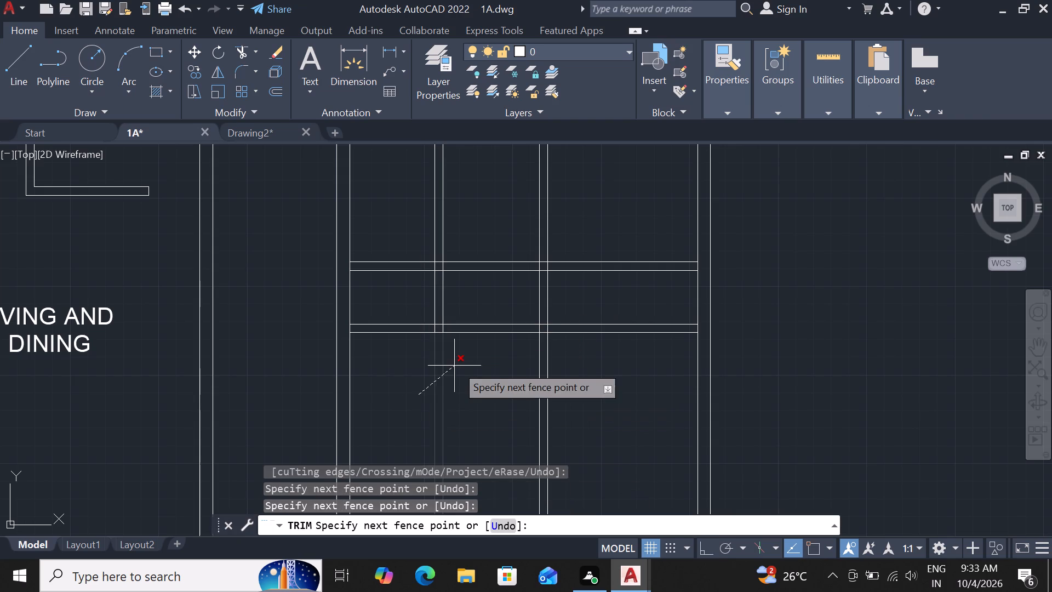
left_click(456, 365)
left_click(476, 298)
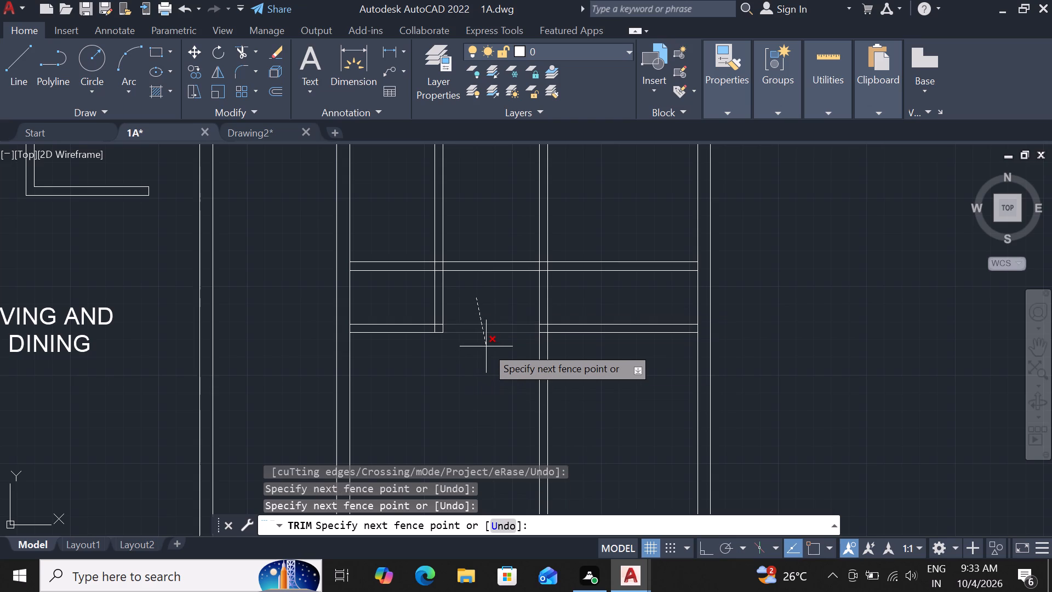
left_click(486, 346)
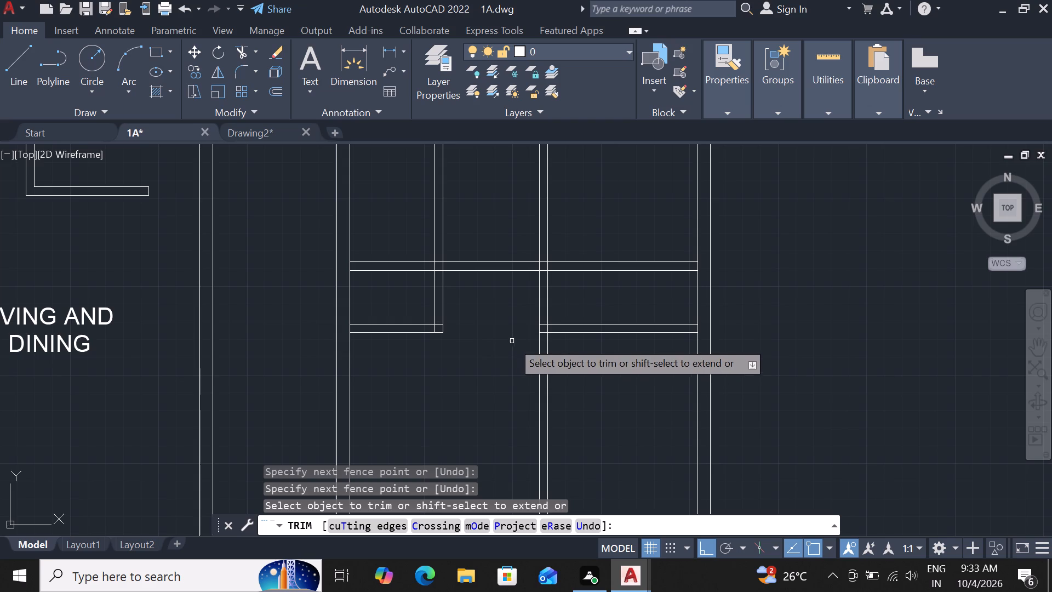
left_click(519, 294)
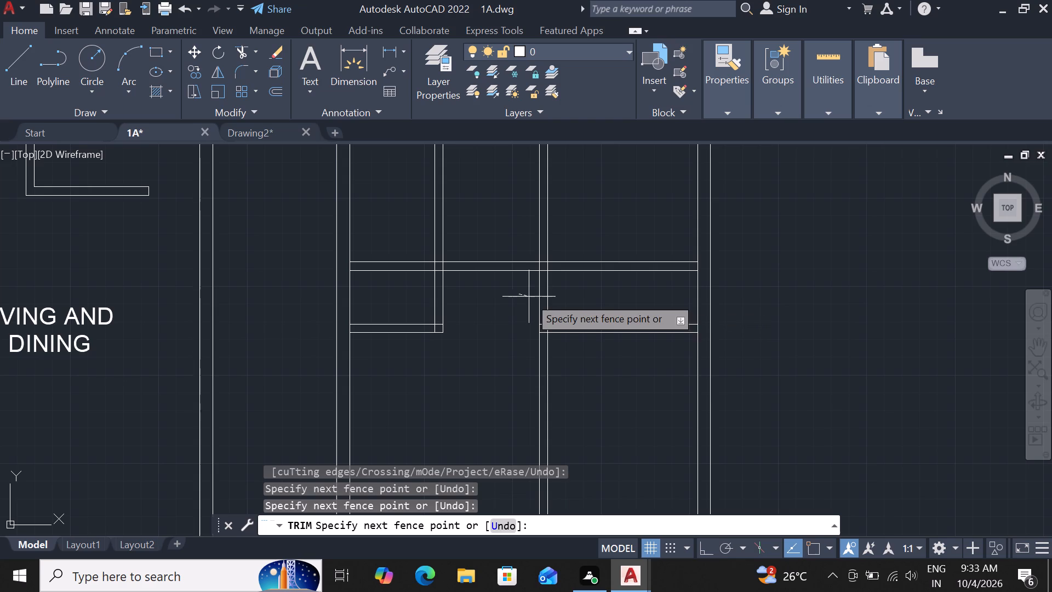
left_click(564, 303)
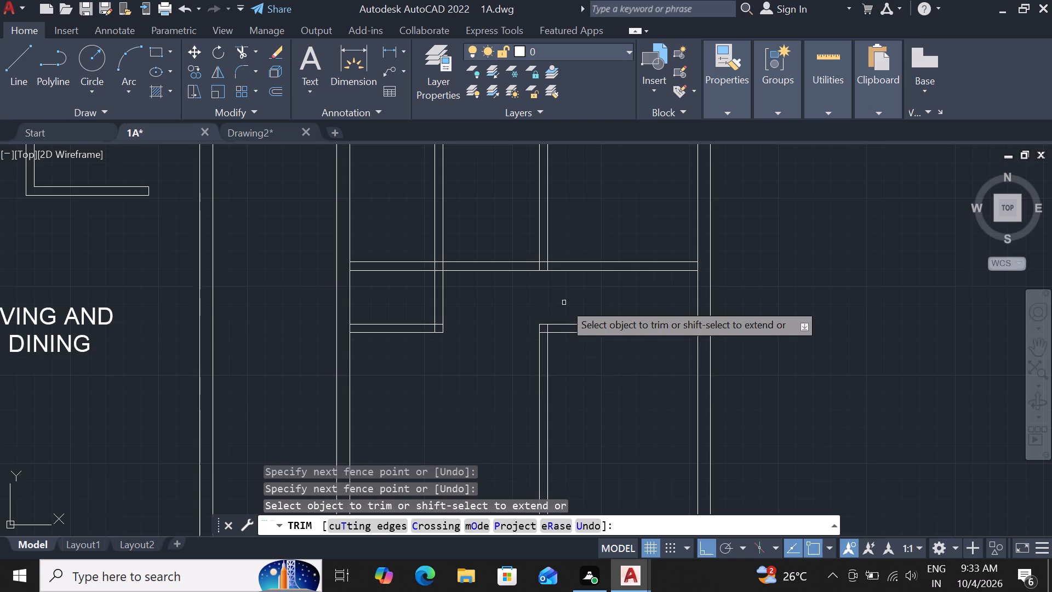
scroll(564, 303, "down", 3)
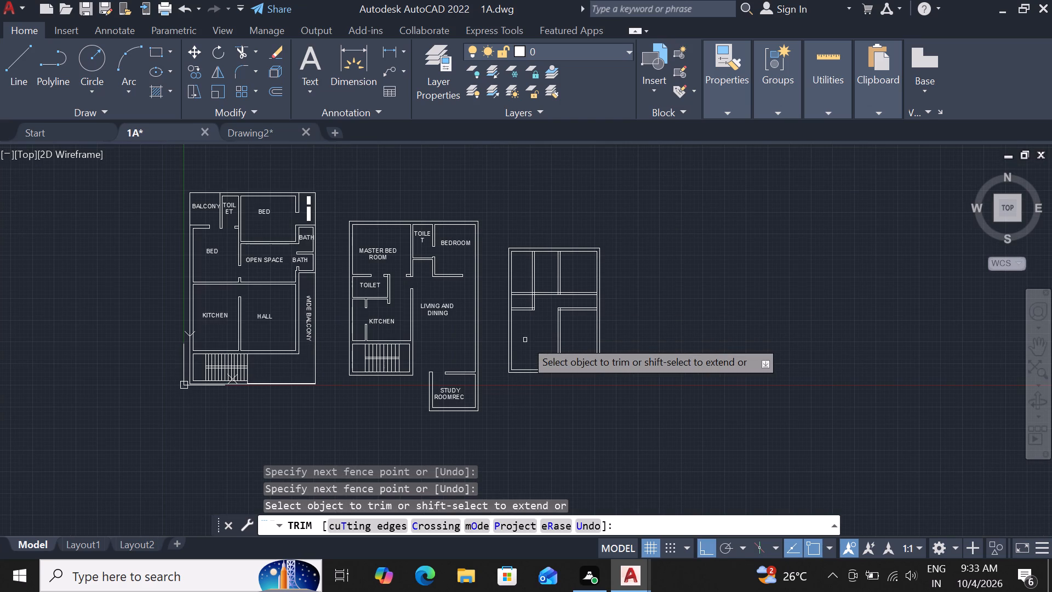
key("Escape")
Offset the third plan's right inner wall line 5' to the left.
scroll(551, 311, "up", 1)
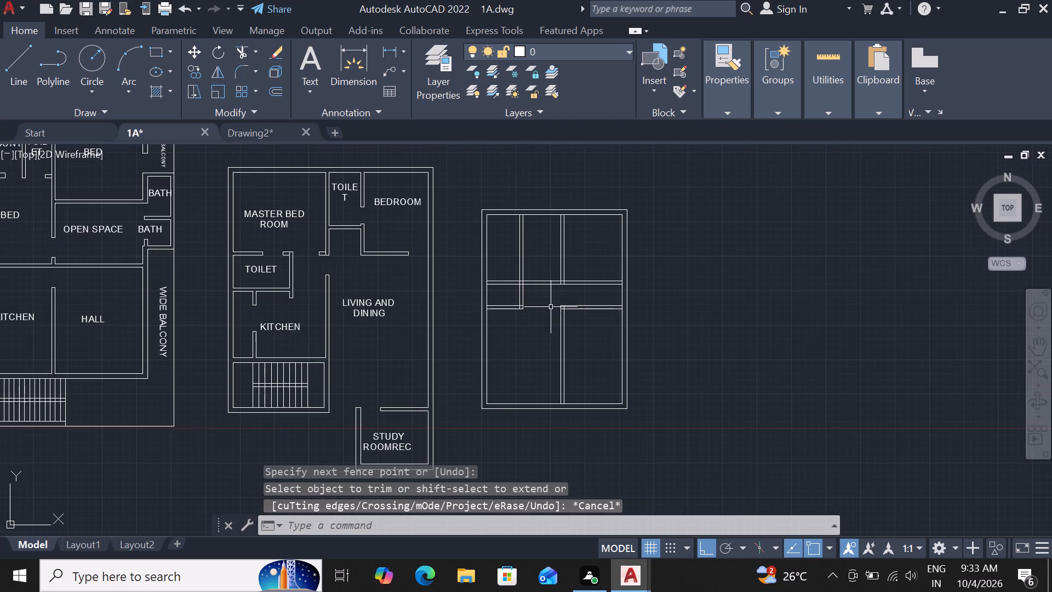
scroll(580, 275, "up", 3)
left_click(735, 329)
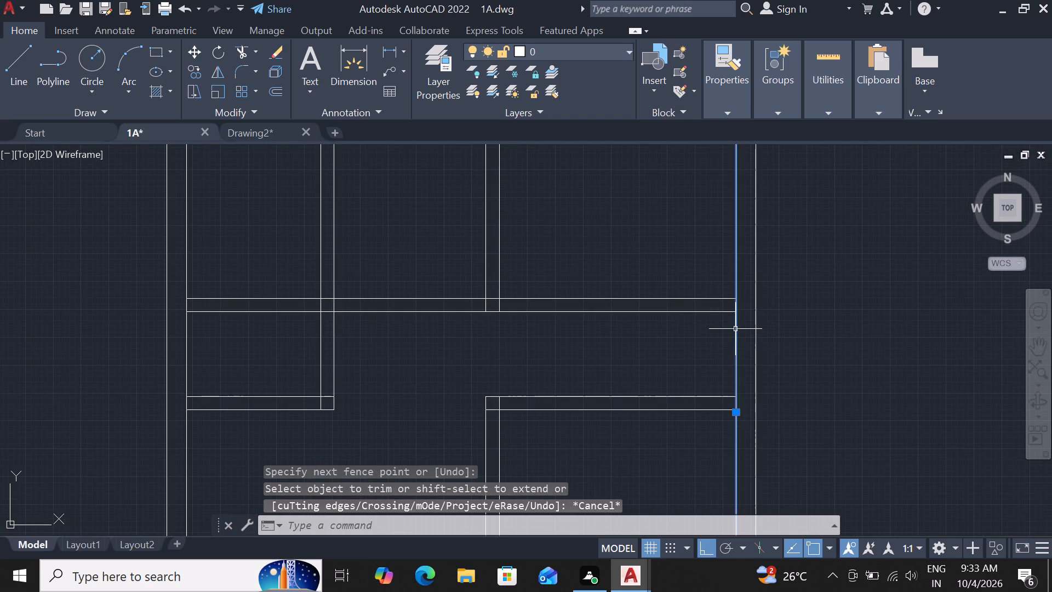
type("of")
key("space")
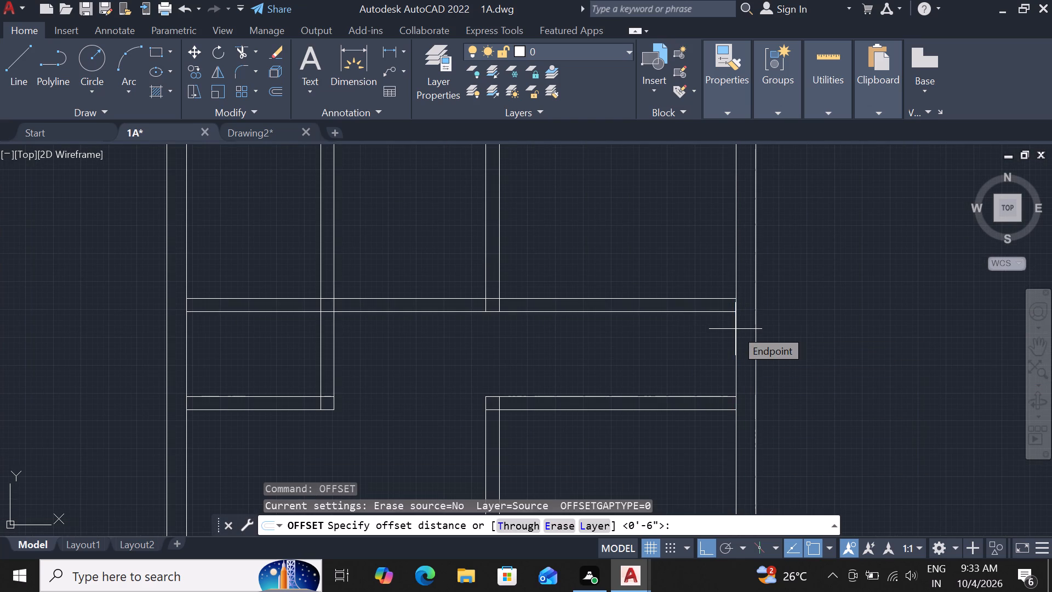
type("5'")
key("Return")
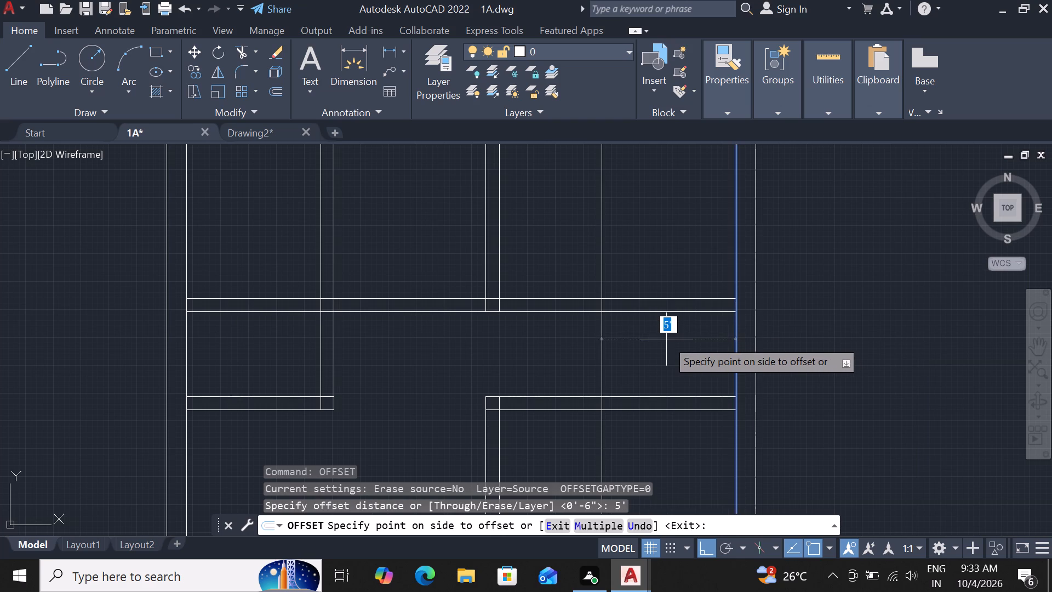
left_click(666, 339)
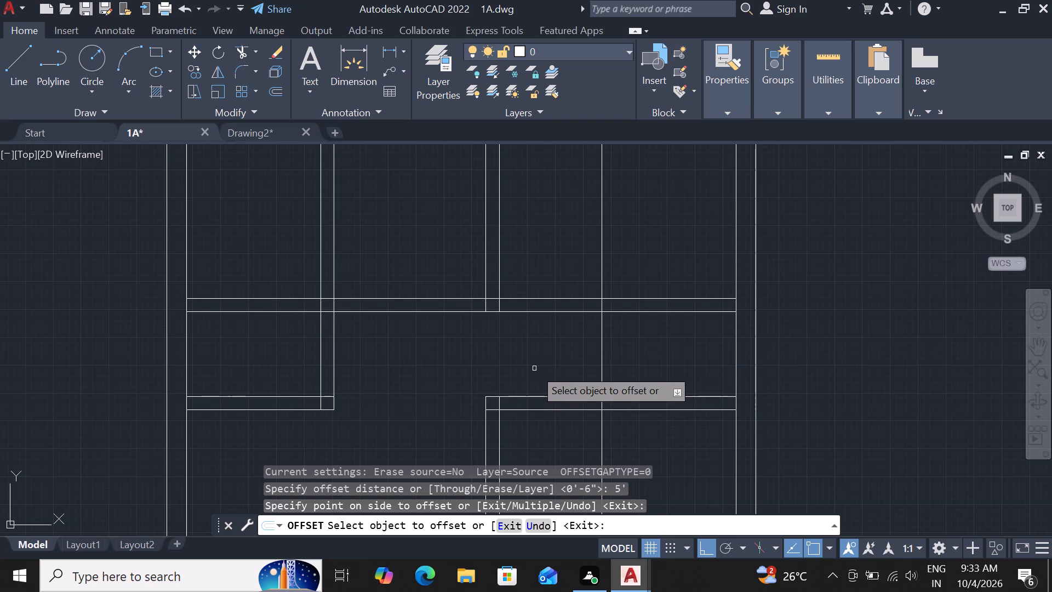
key("Escape")
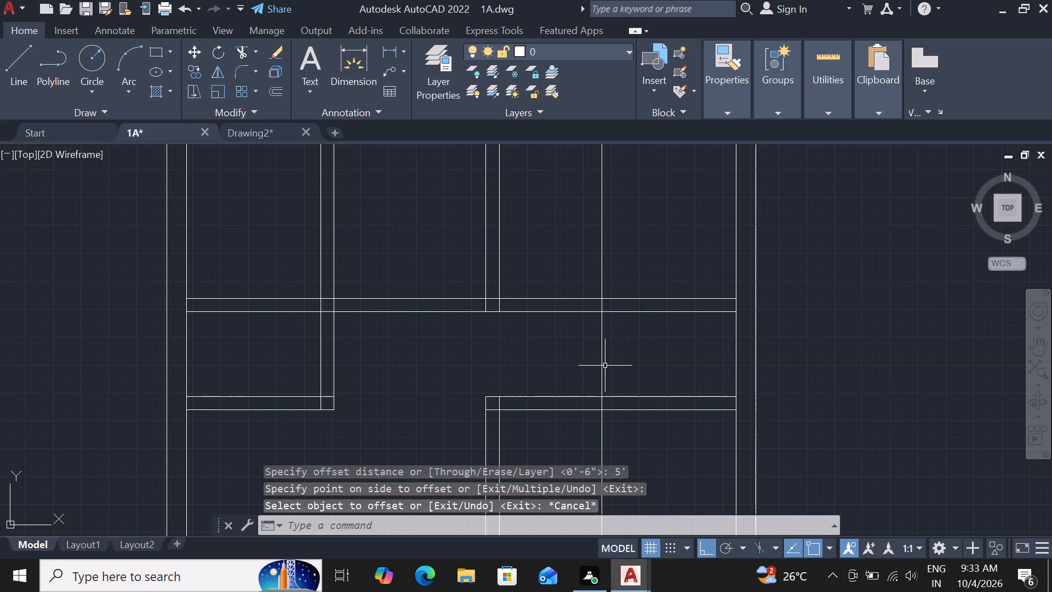
Offset the new vertical line 6" to the left to form the second side wall of the third plan.
left_click(601, 372)
type("of")
key("space")
type("6\"")
key("Return")
left_click(596, 371)
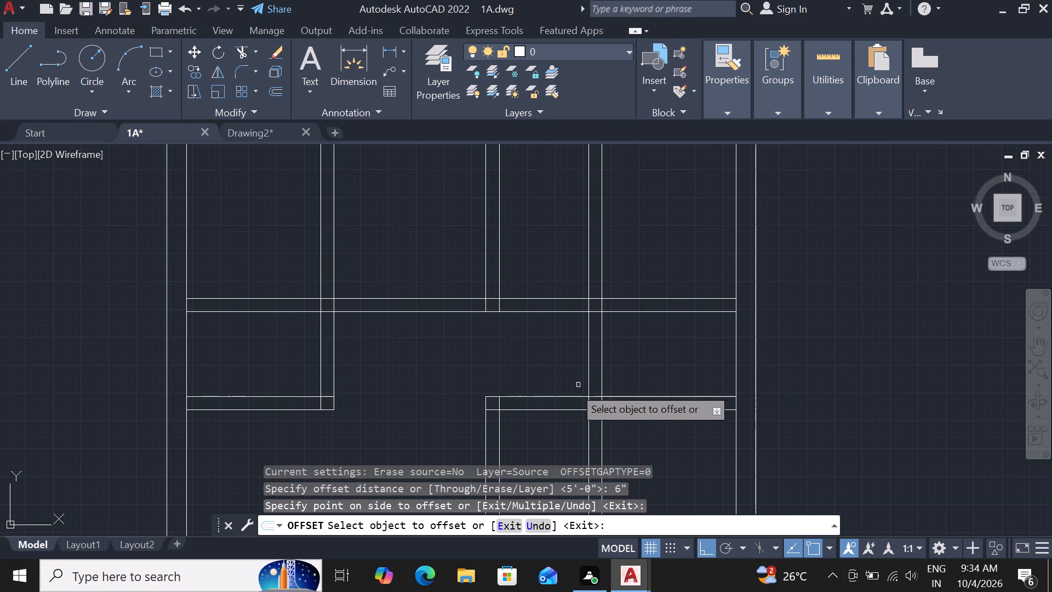
key("Escape")
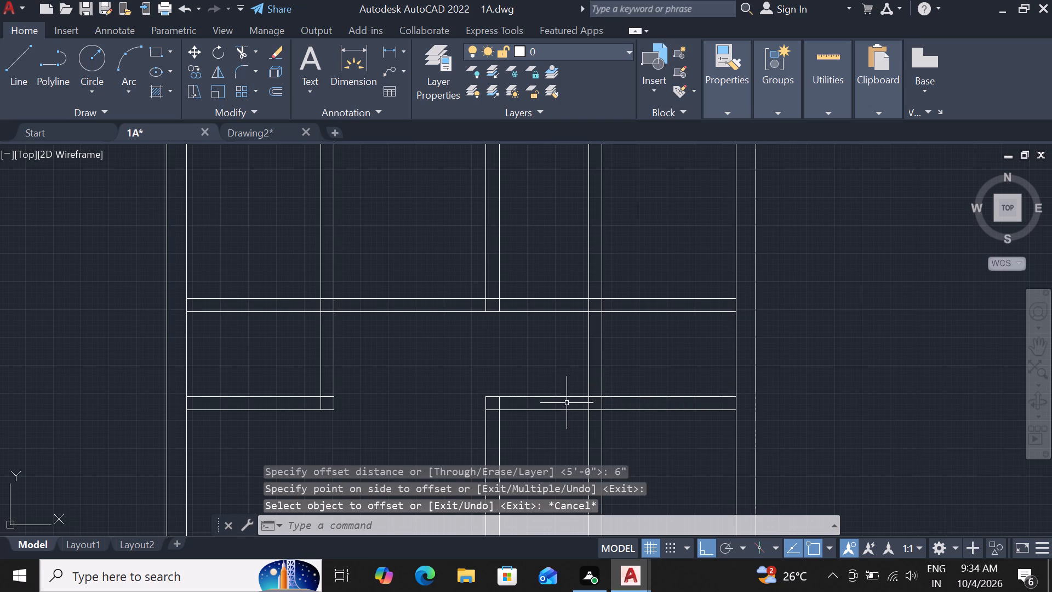
Trim away the lower cross wall between the central wall and the right outer wall, including the short pieces inside the new vertical wall.
type("tr")
key("space")
key("space")
left_click_drag(561, 383, 558, 391)
left_click(554, 424)
left_click_drag(633, 373, 632, 385)
left_click(626, 428)
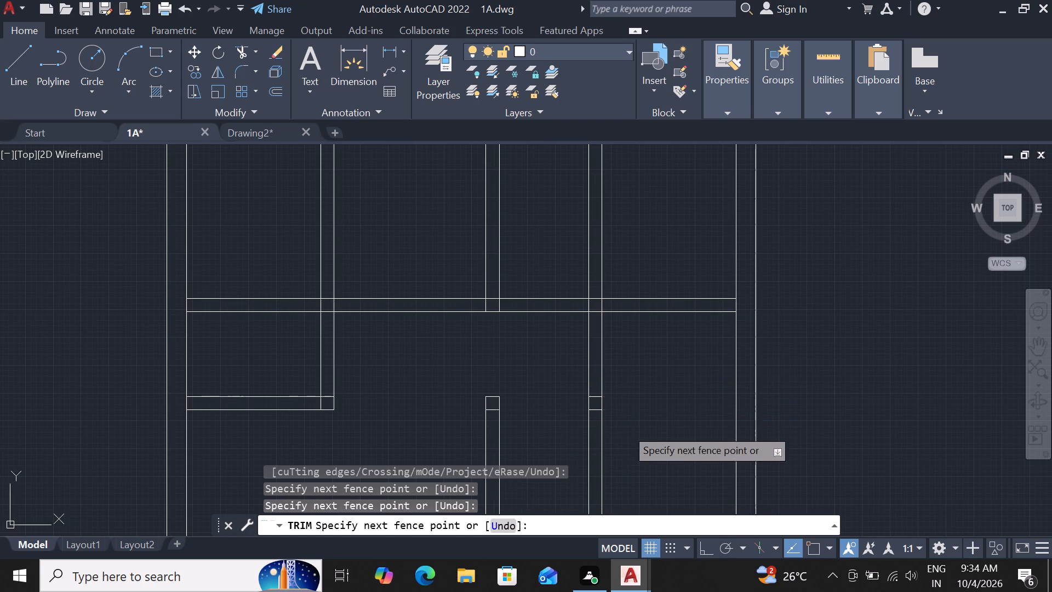
scroll(598, 400, "up", 2)
left_click_drag(596, 391, 592, 409)
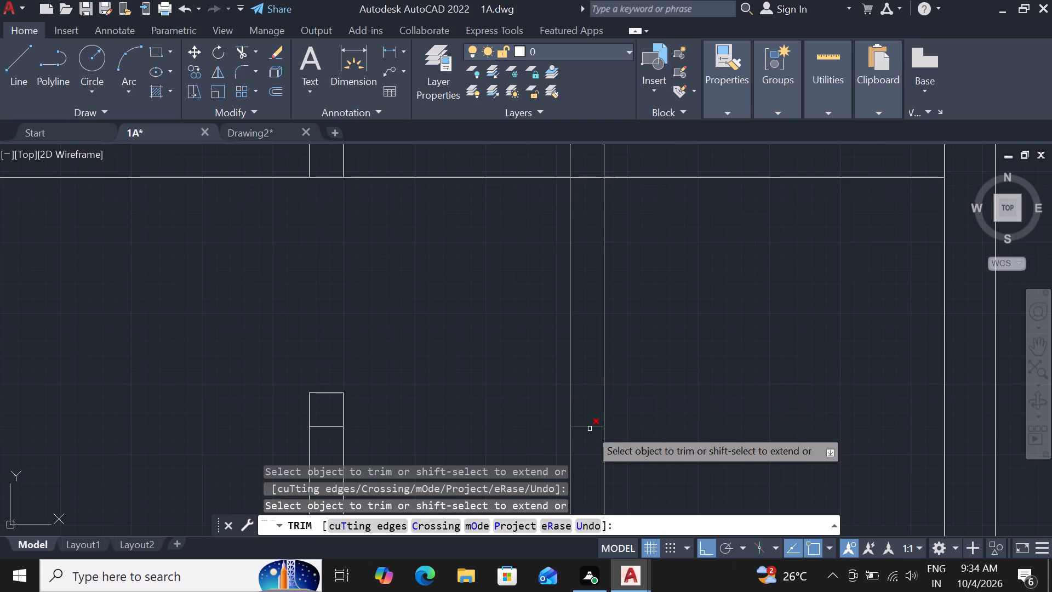
left_click(590, 434)
left_click(590, 428)
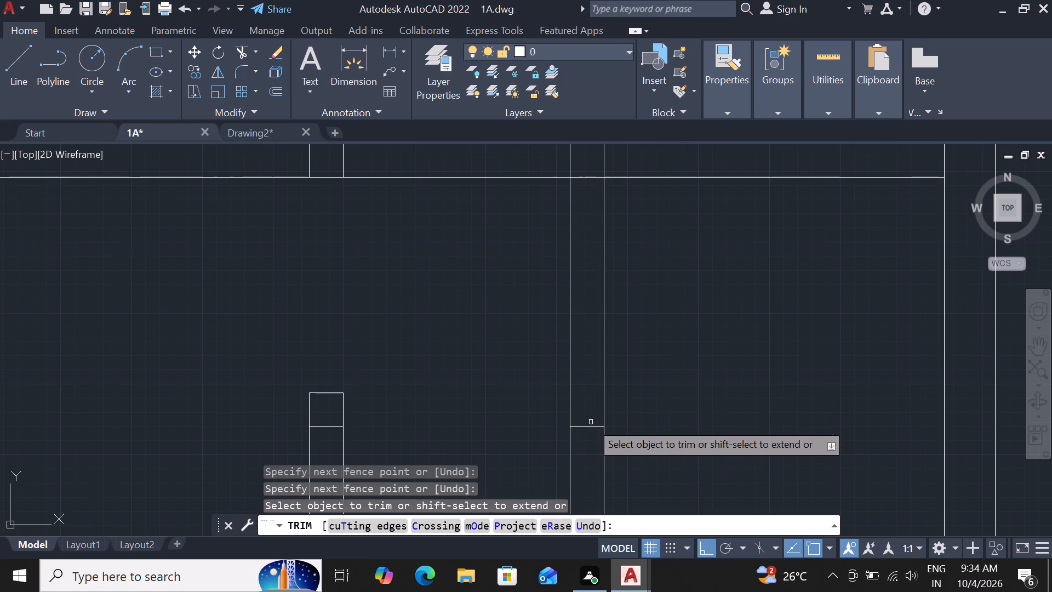
left_click(593, 429)
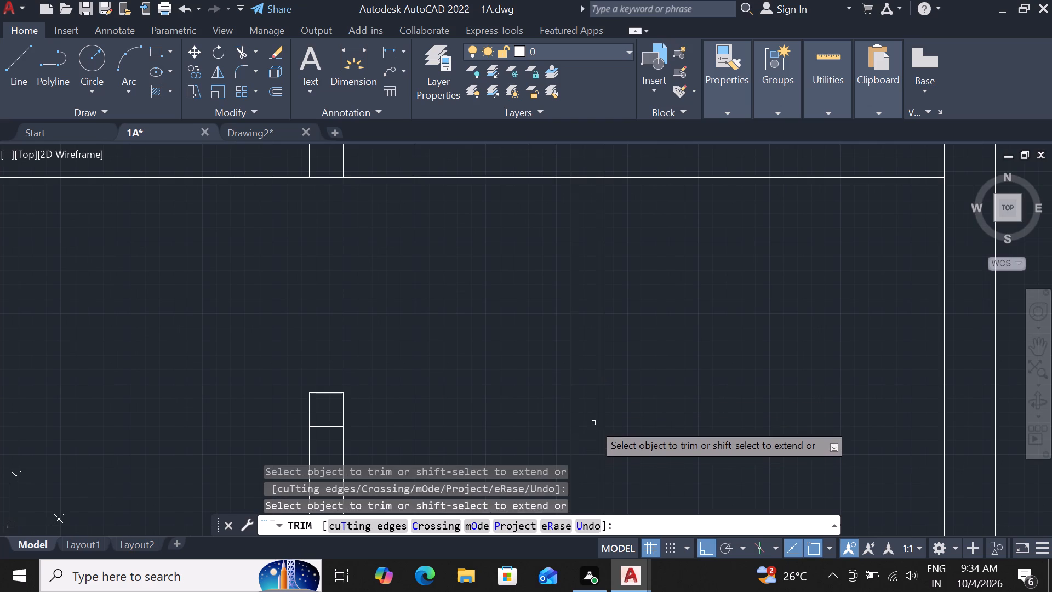
Trim the overlapping wall lines inside the junction of the third plan's right-hand vertical wall and the long cross wall.
key("Escape")
scroll(580, 419, "down", 2)
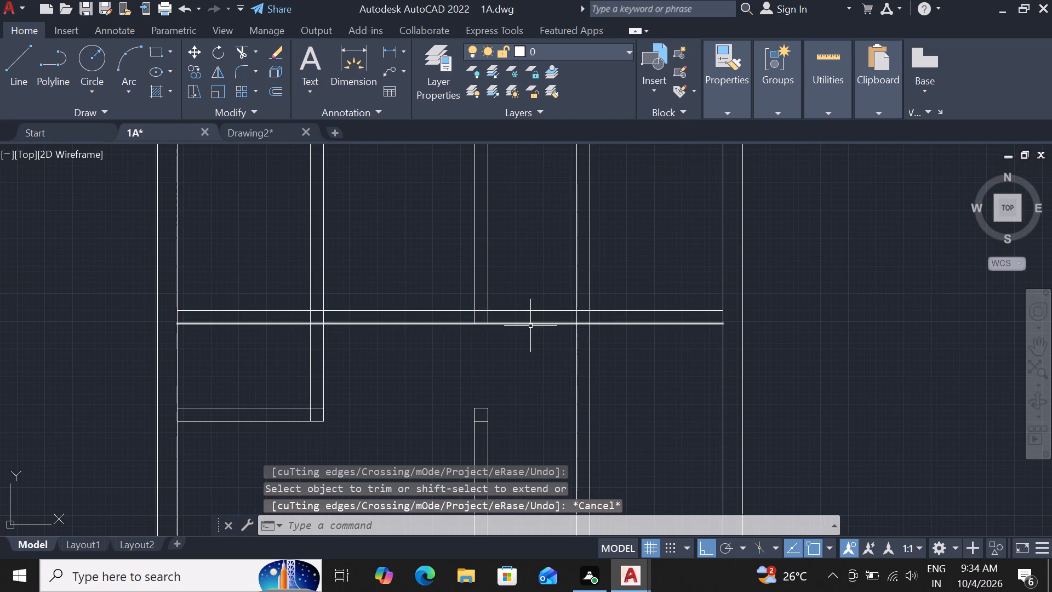
left_click(531, 321)
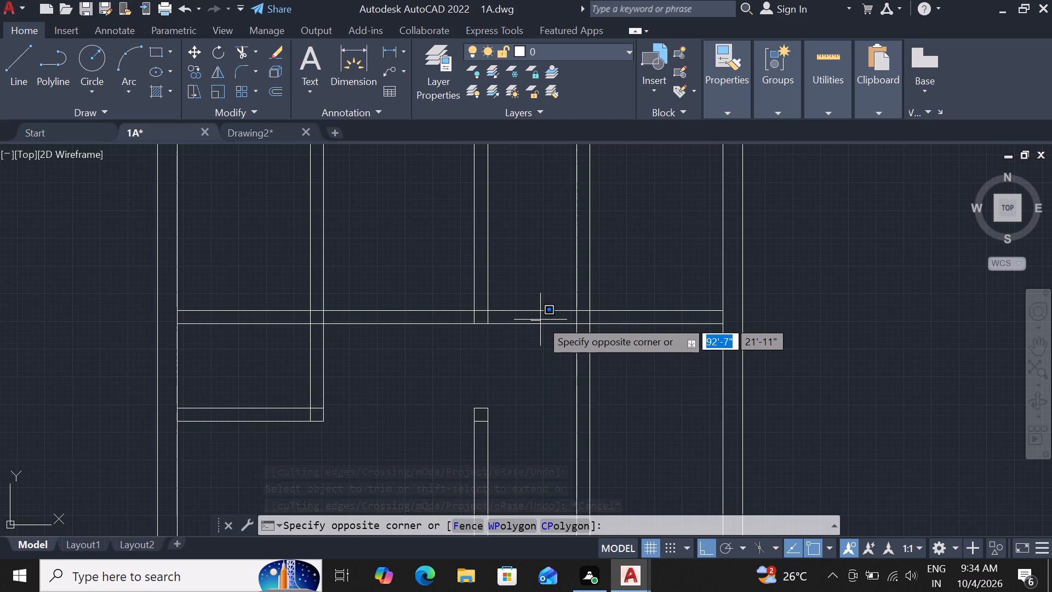
key("Escape")
type("tr")
key("space")
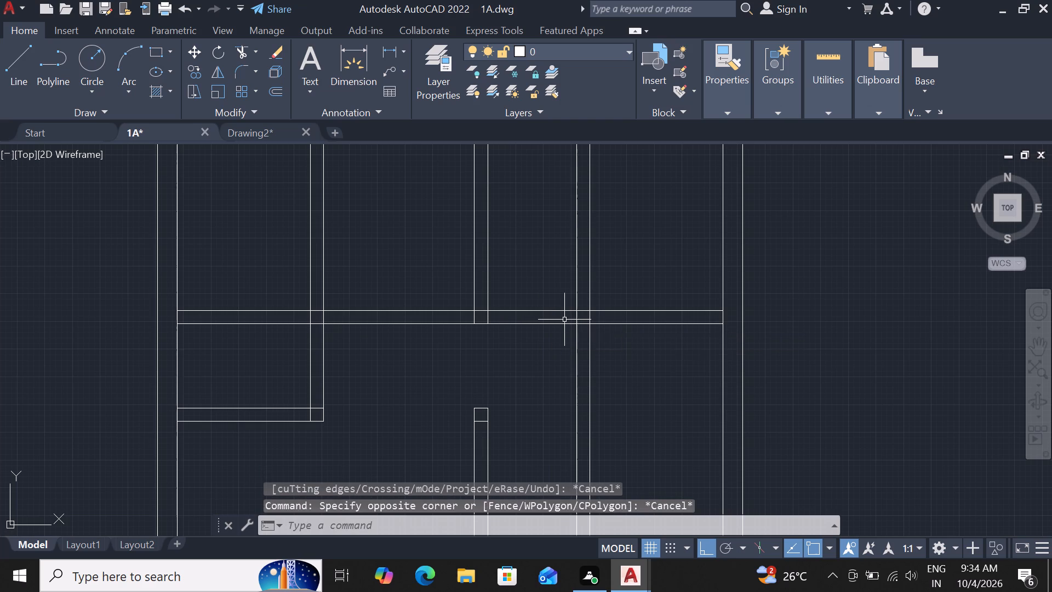
key("space")
scroll(569, 320, "up", 2)
left_click_drag(571, 311, 580, 311)
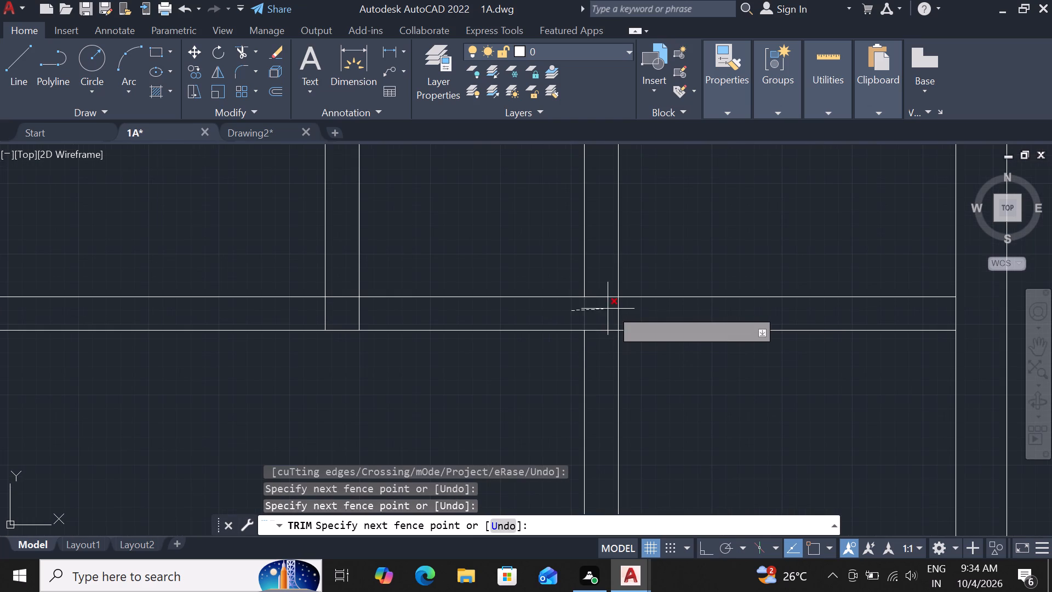
left_click(676, 320)
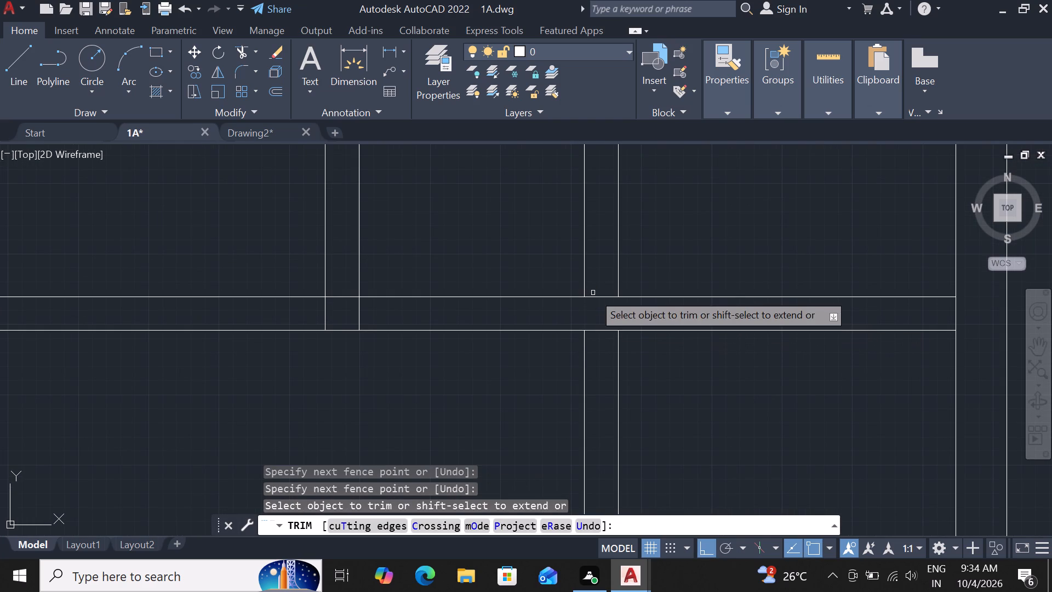
left_click(593, 293)
left_click(603, 344)
scroll(587, 330, "down", 2)
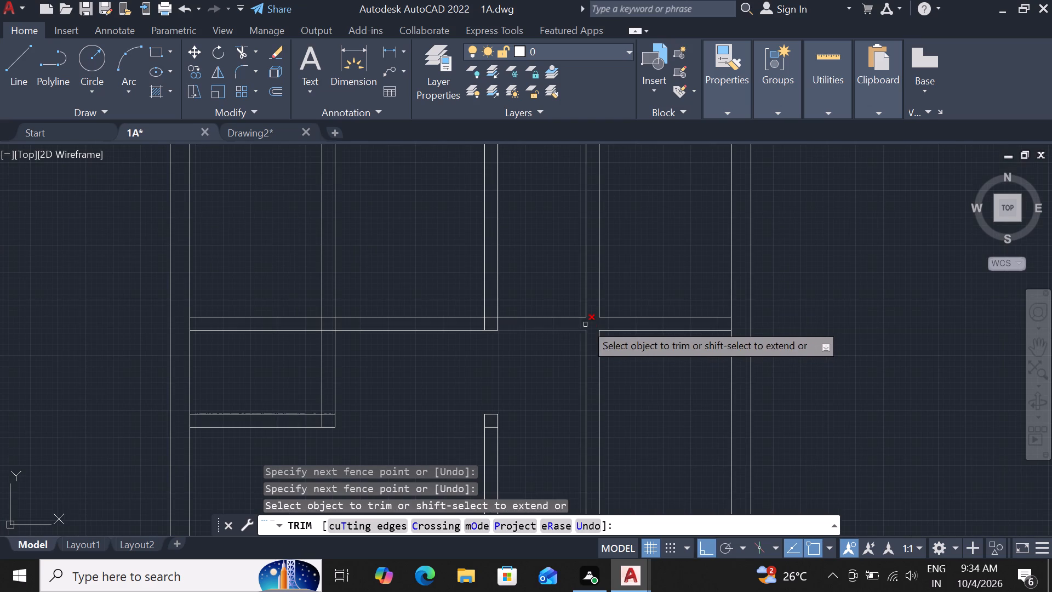
key("Escape")
Offset the lower cross wall line between the right-hand interior wall and the outer wall 4' downward.
scroll(641, 349, "up", 1)
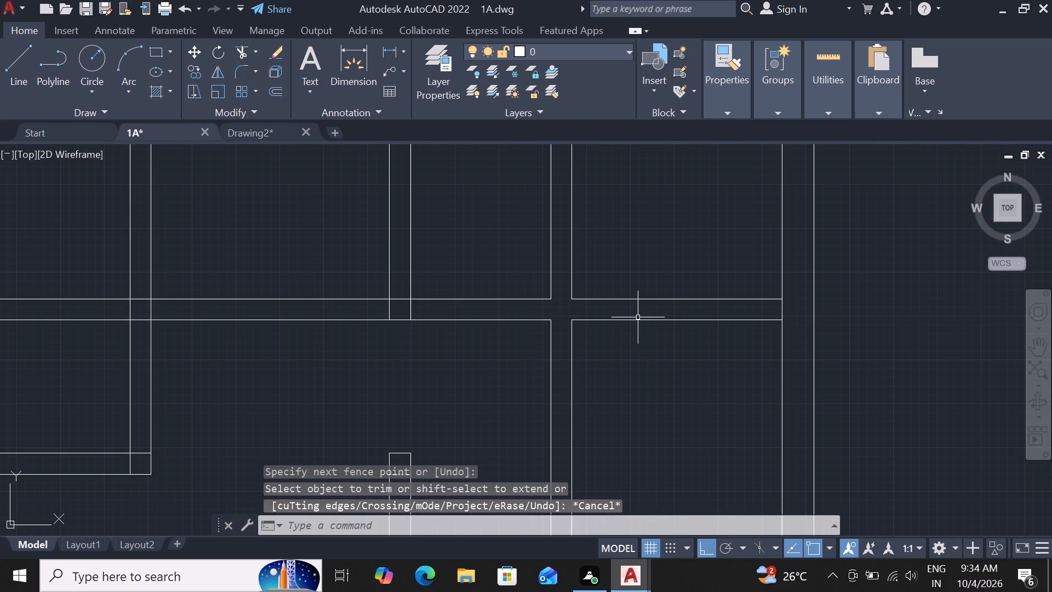
left_click(637, 321)
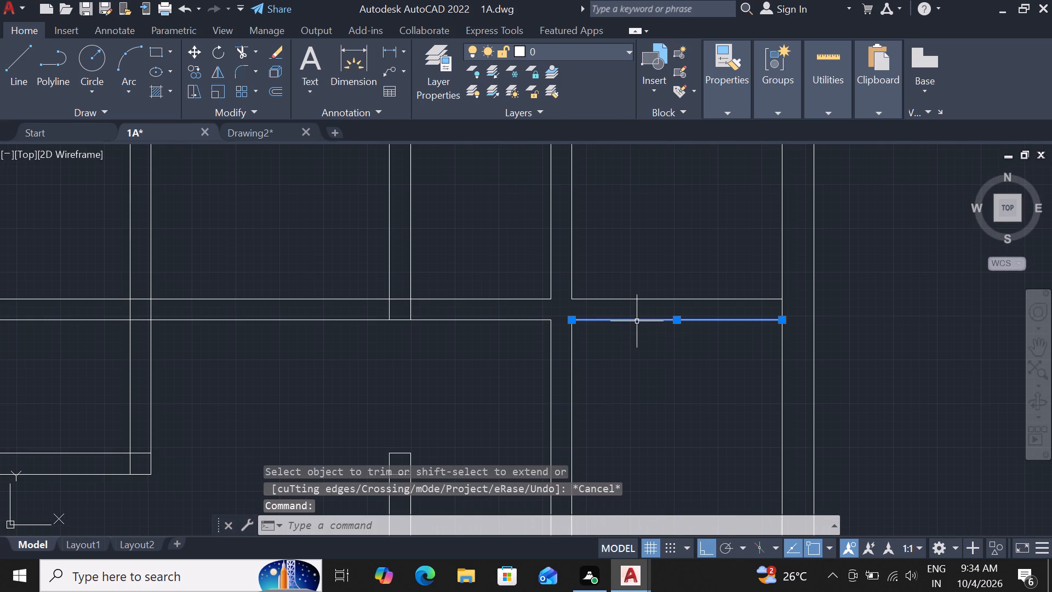
type("of")
key("space")
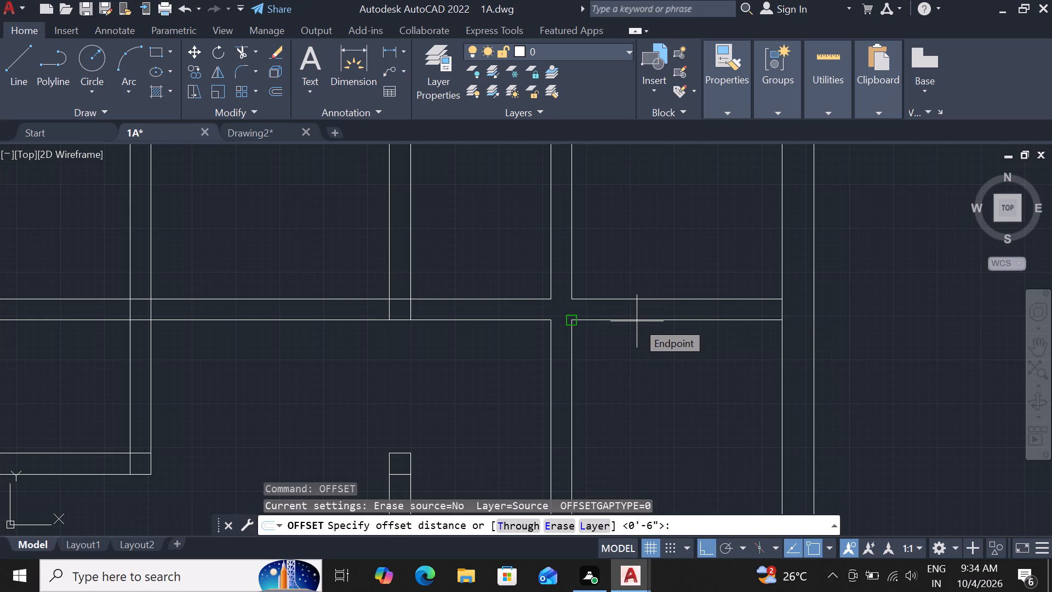
key("4")
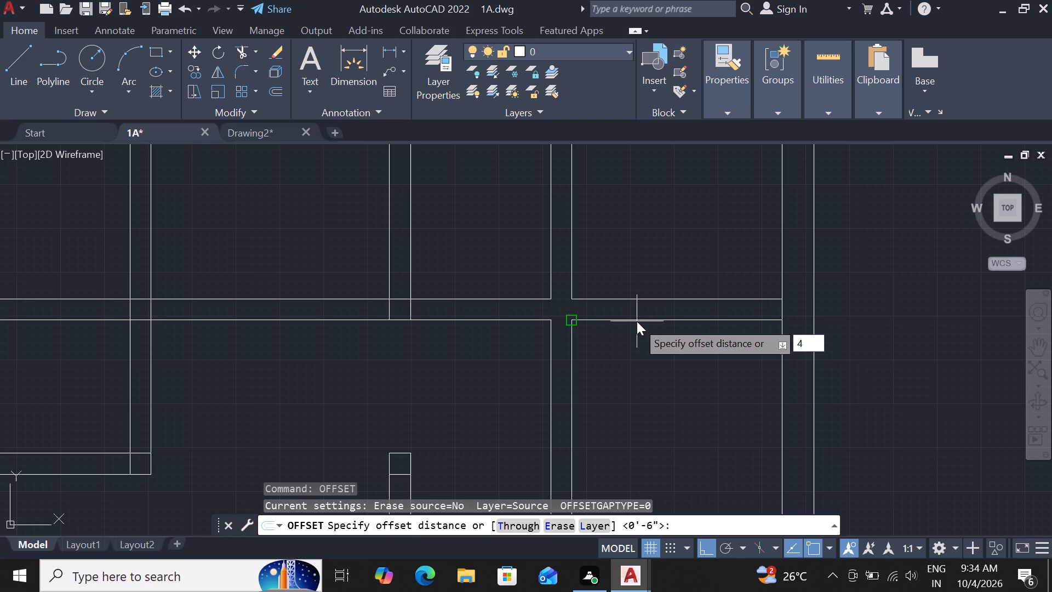
key("apostrophe")
key("Return")
left_click(627, 366)
scroll(623, 341, "down", 1)
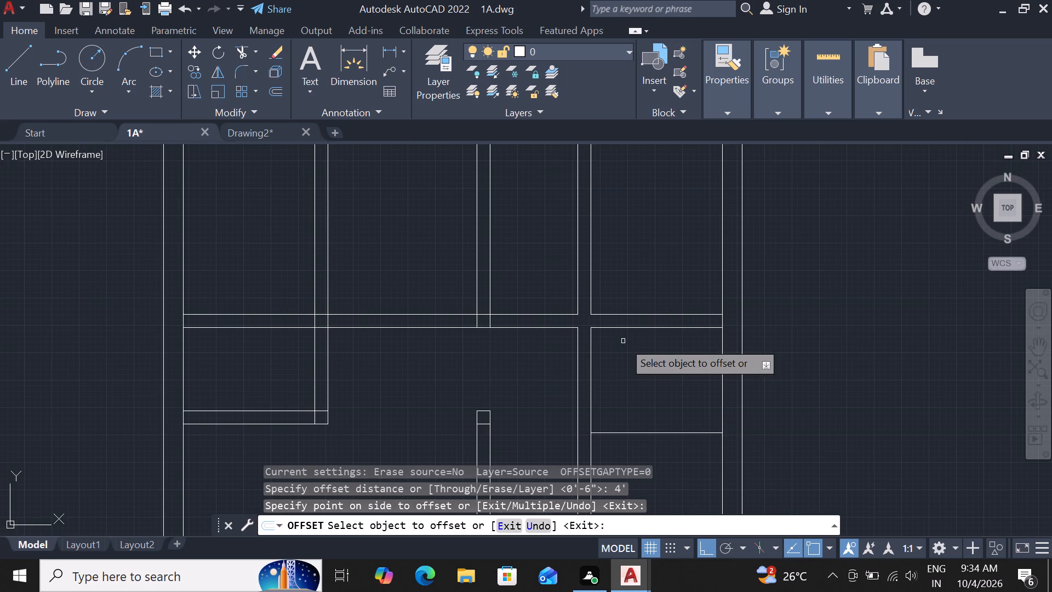
scroll(627, 390, "down", 2)
key("Escape")
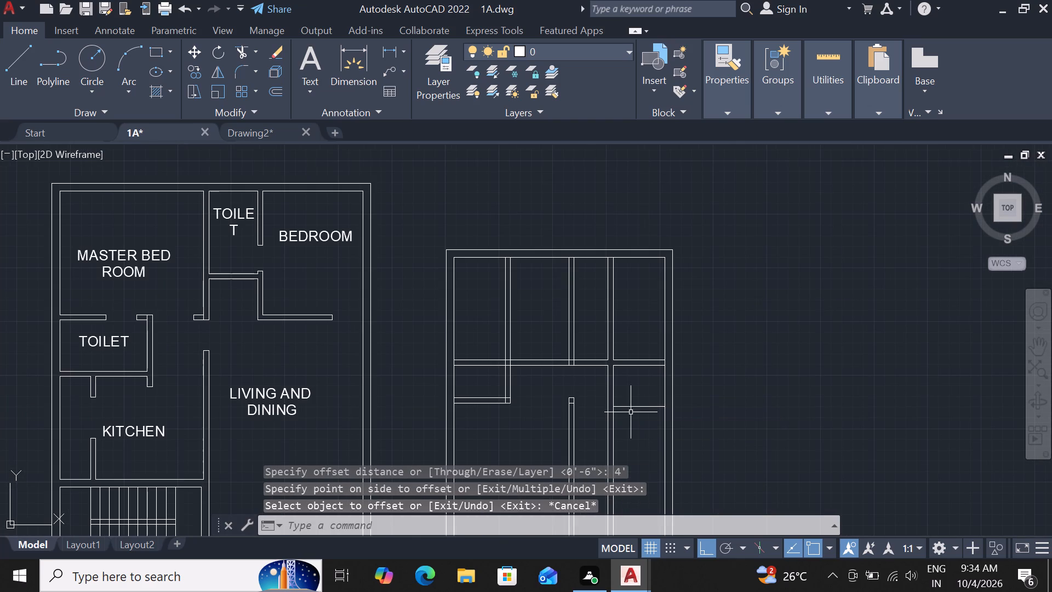
Offset the new horizontal line 6" downward to form the short cross wall's second side.
scroll(631, 436, "up", 2)
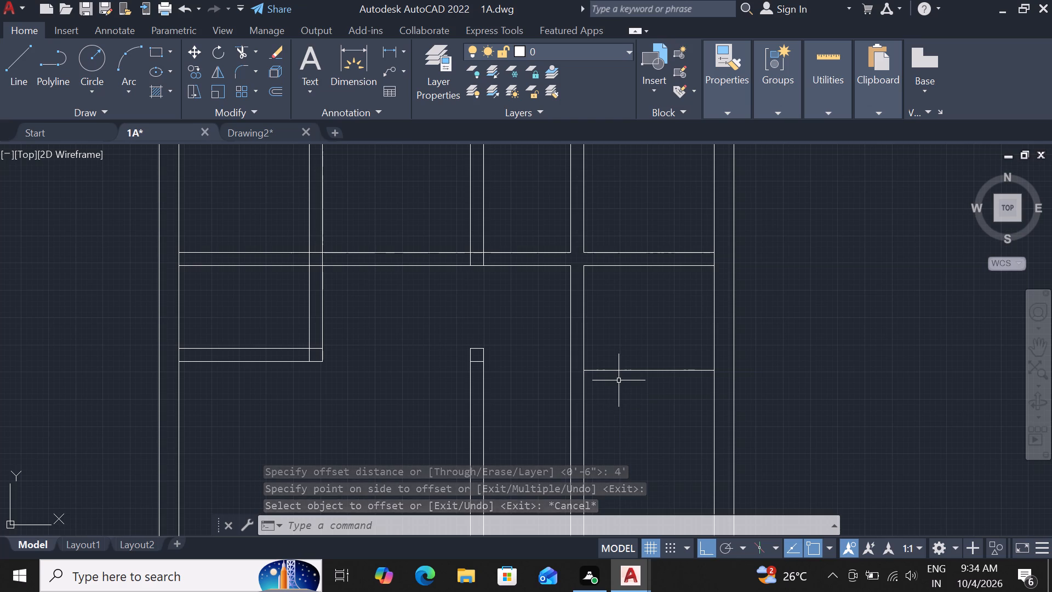
key("Escape")
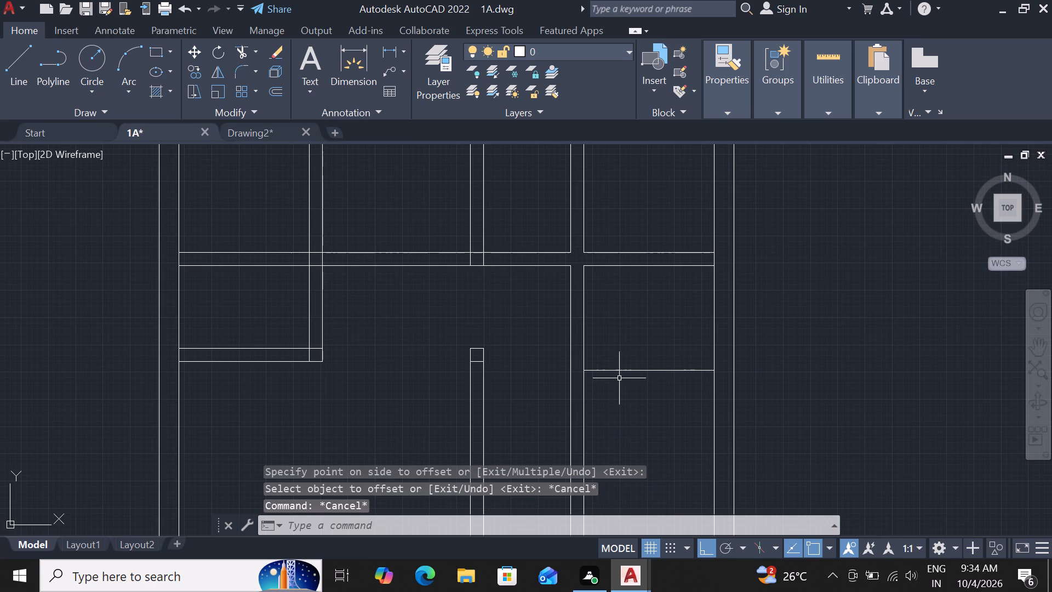
left_click(634, 372)
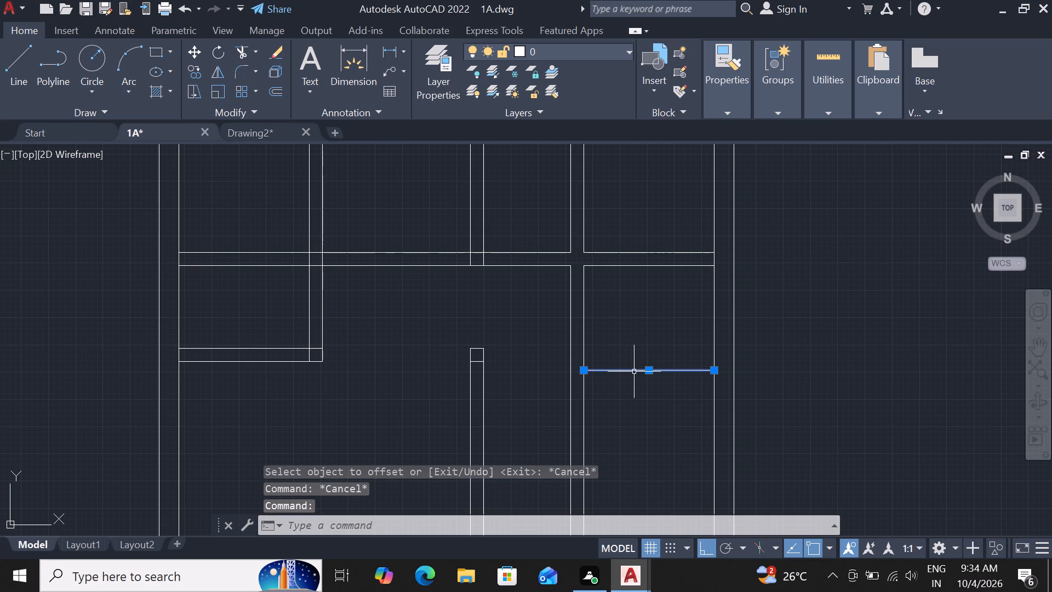
key("o")
type("f 6\"")
key("Return")
left_click(636, 391)
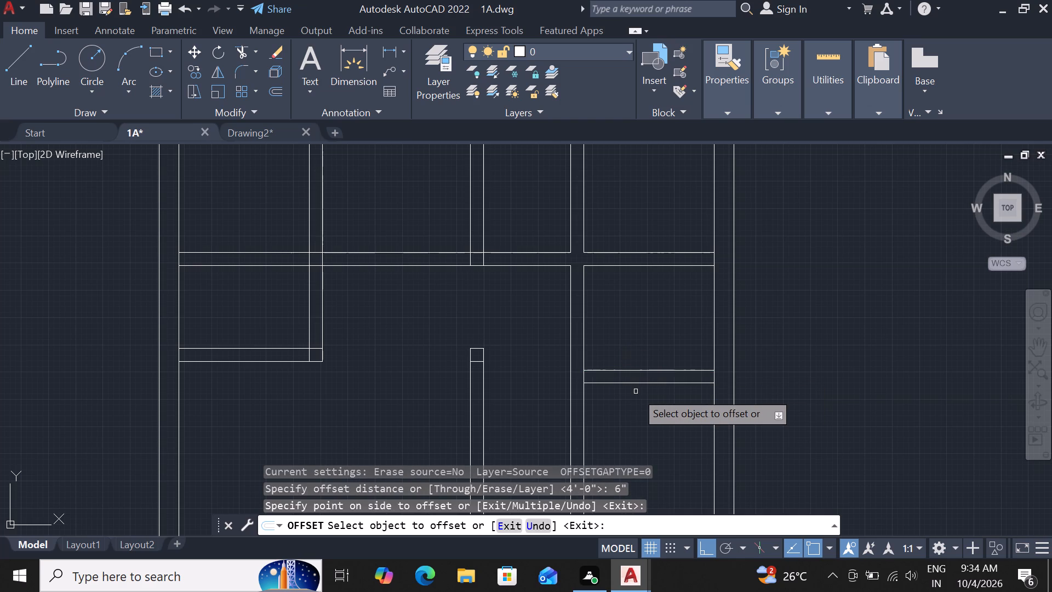
key("Escape")
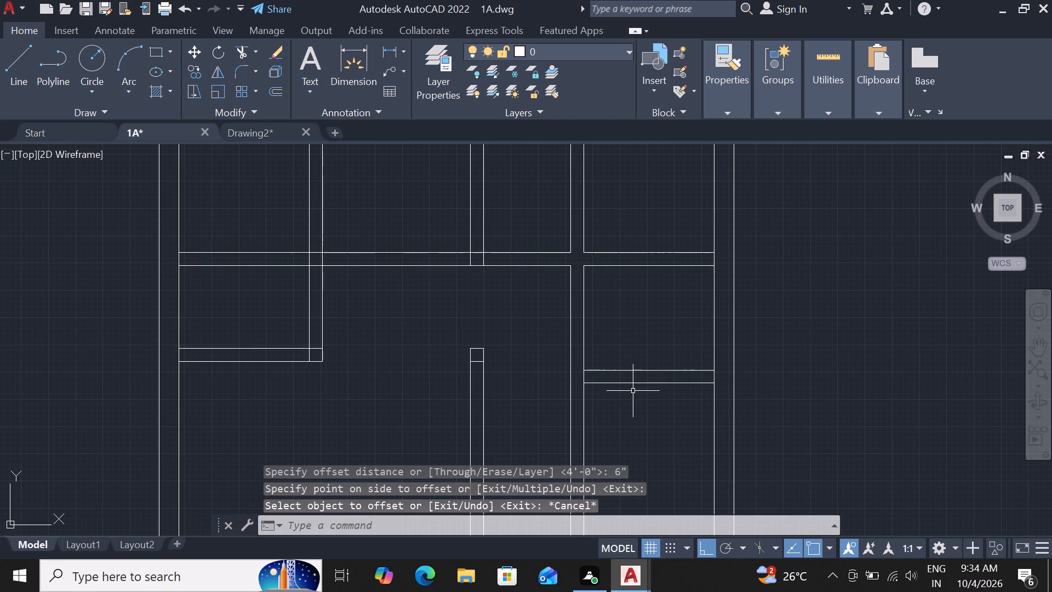
Extend both lines of the new short cross wall leftward to the far side of the central wall.
type("ex")
key("space")
key("space")
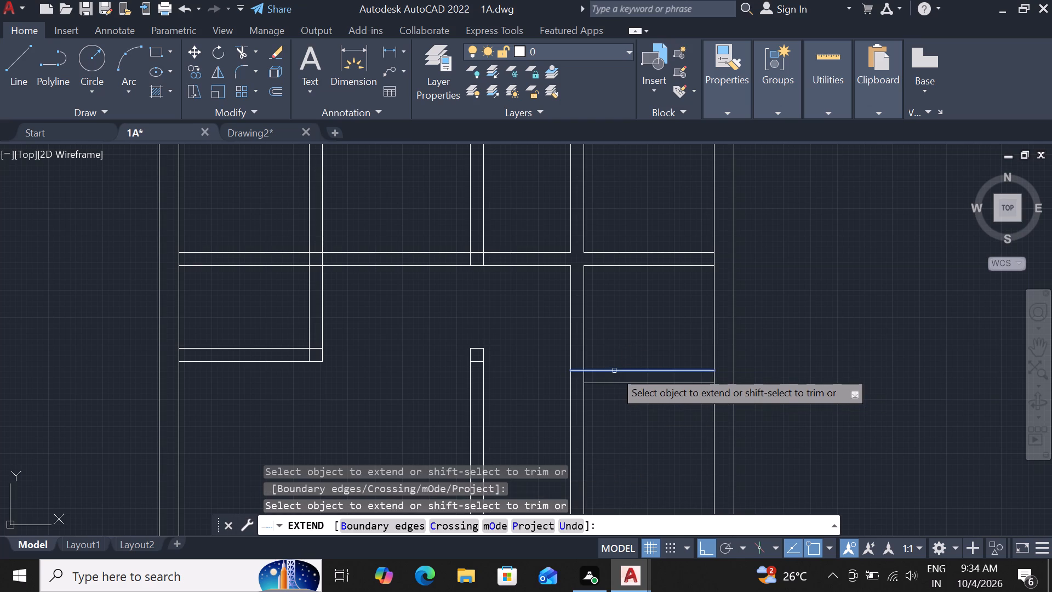
left_click(614, 371)
left_click(580, 370)
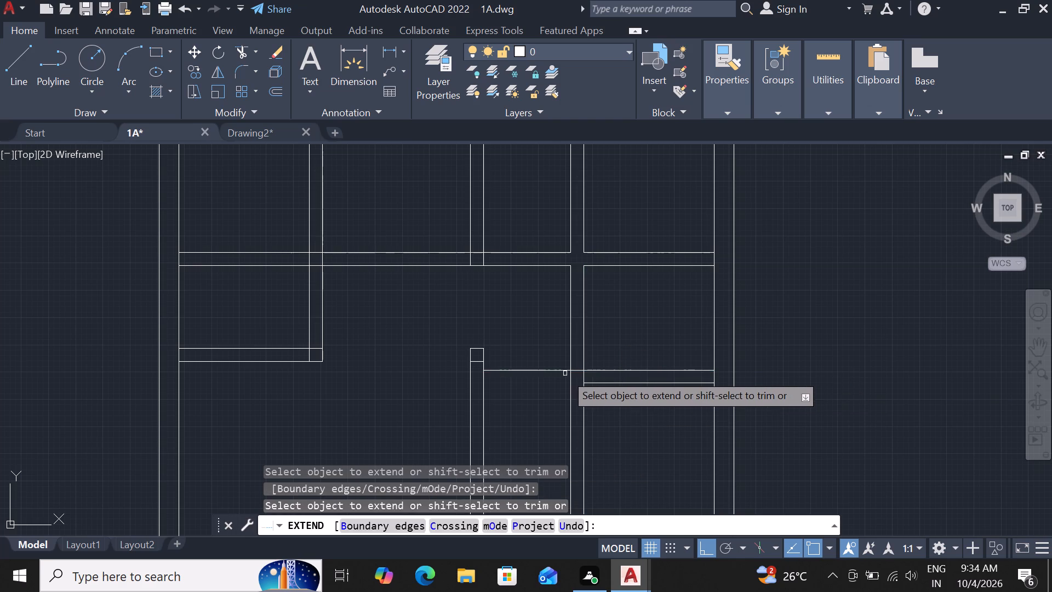
left_click(539, 370)
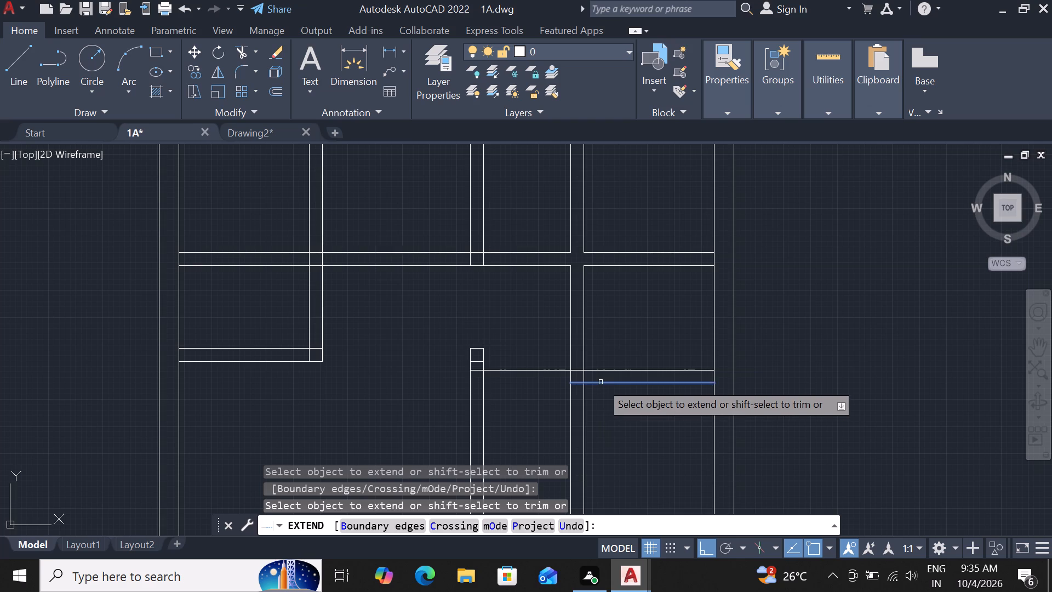
left_click_drag(601, 382, 579, 388)
left_click(577, 383)
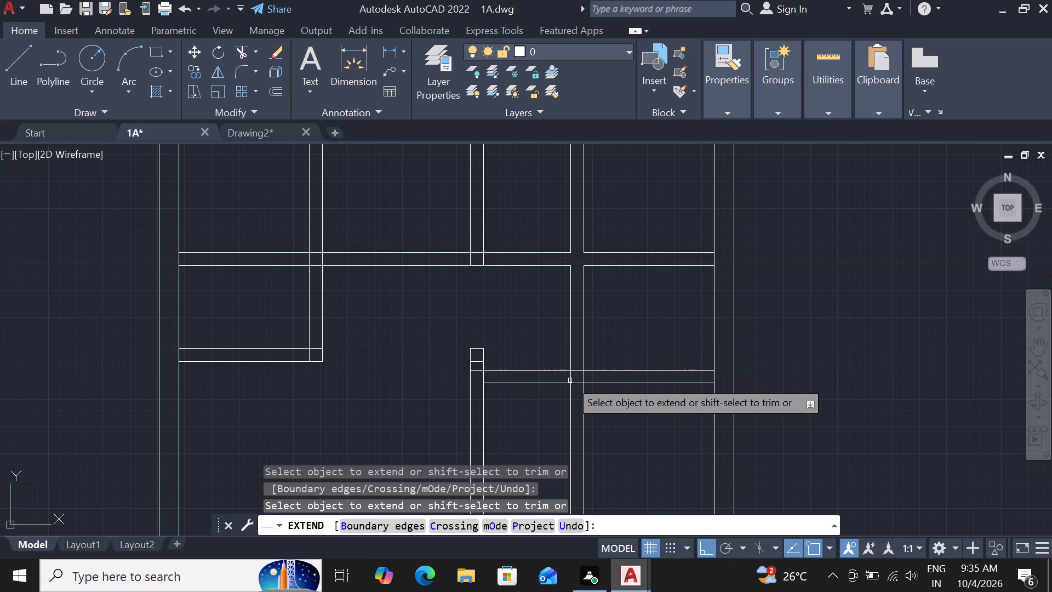
left_click(506, 384)
key("Escape")
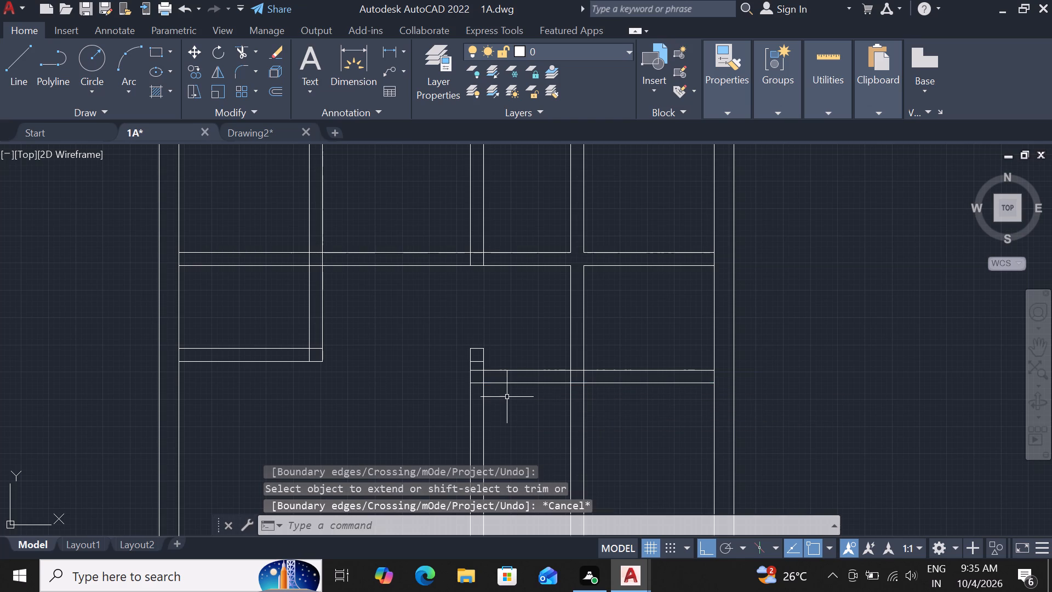
Trim away the central wall's stub and end lines above the extended cross wall.
type("tr")
key("space")
key("space")
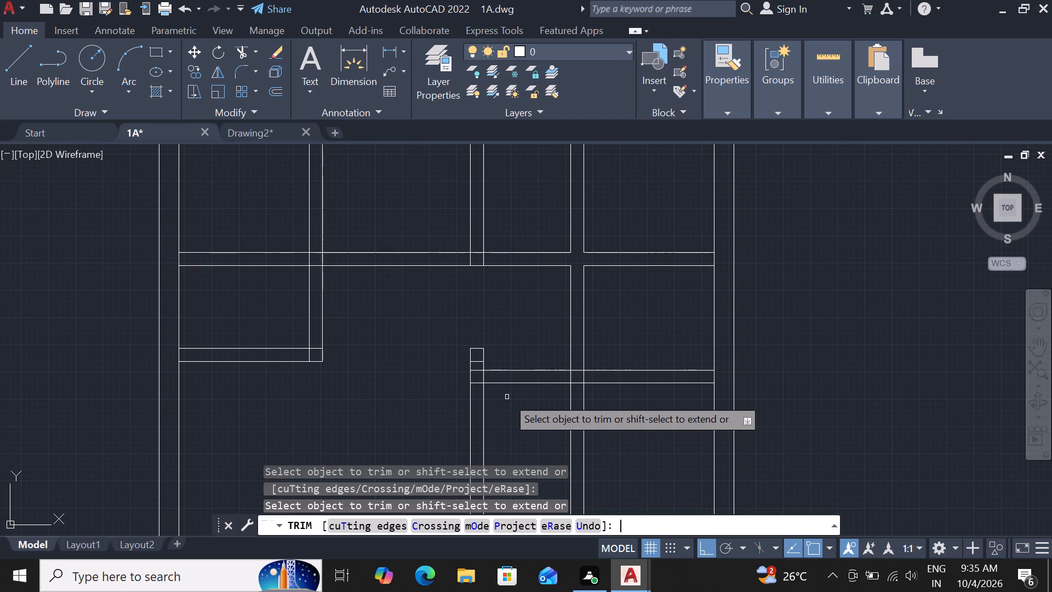
left_click(456, 360)
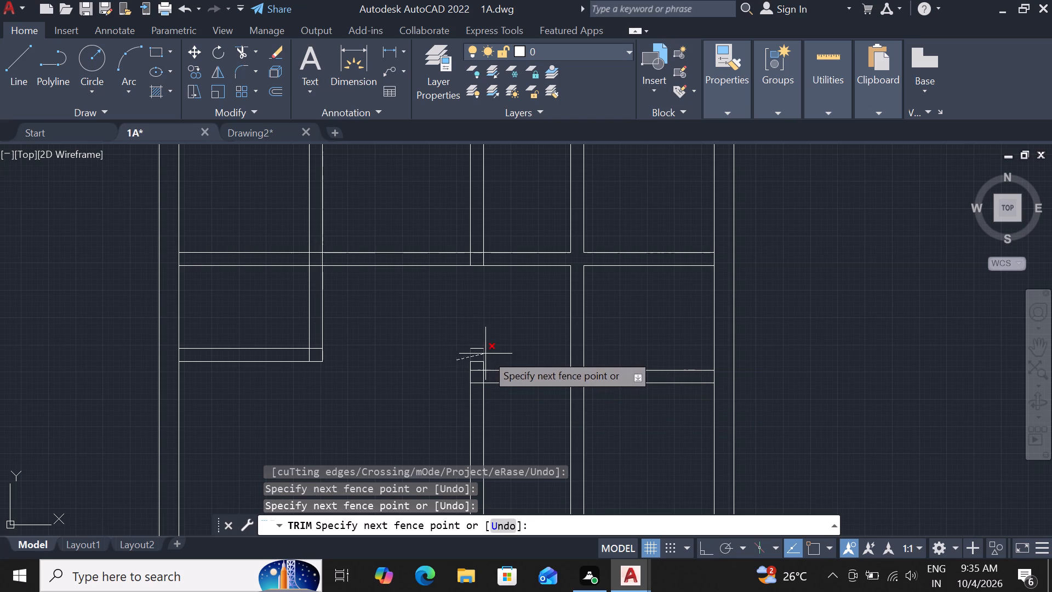
left_click(487, 354)
left_click(483, 364)
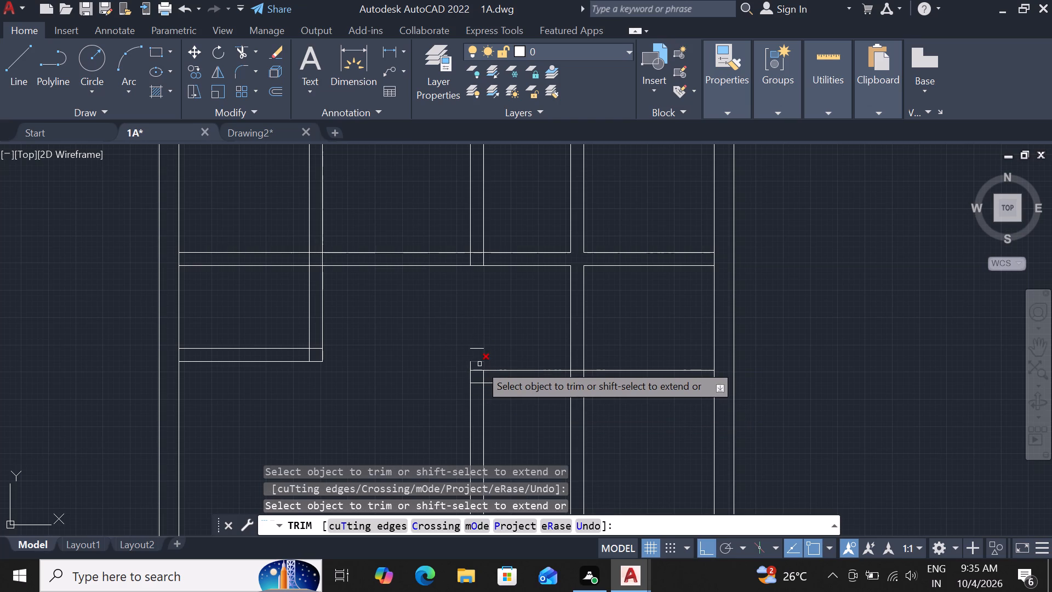
left_click(479, 364)
left_click(469, 366)
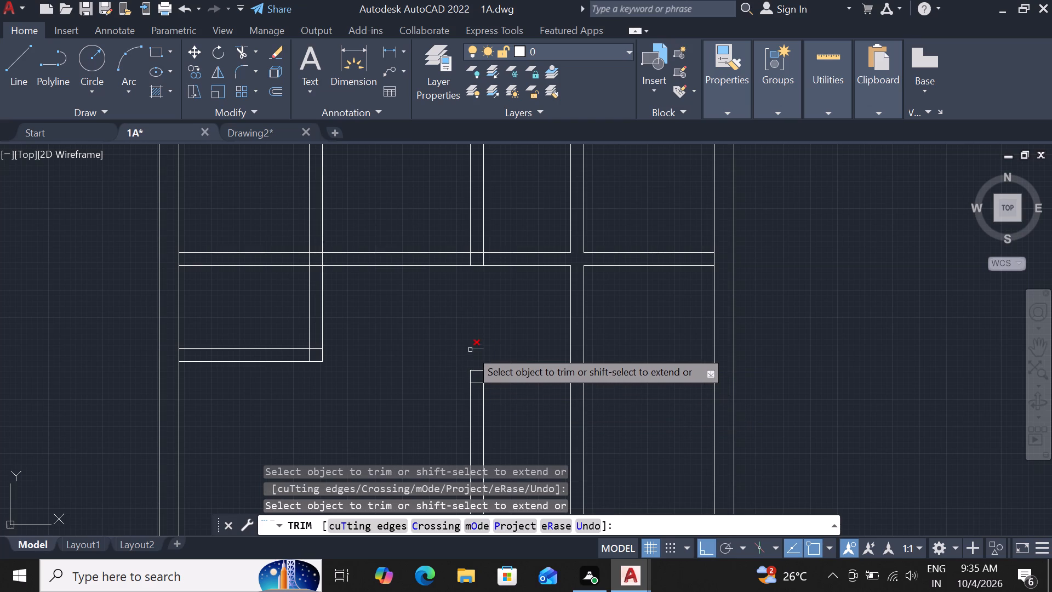
left_click(470, 350)
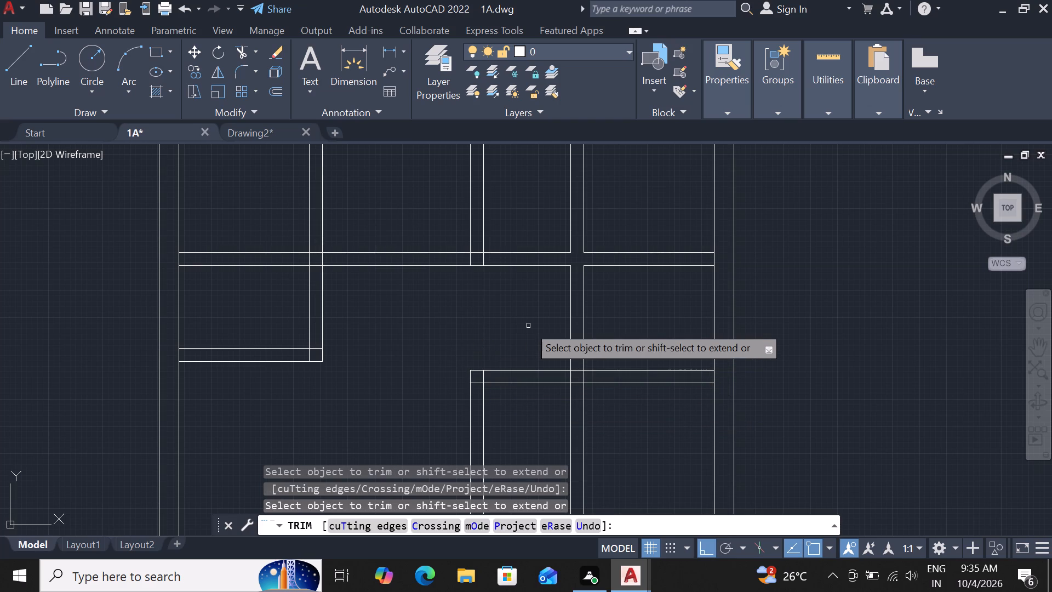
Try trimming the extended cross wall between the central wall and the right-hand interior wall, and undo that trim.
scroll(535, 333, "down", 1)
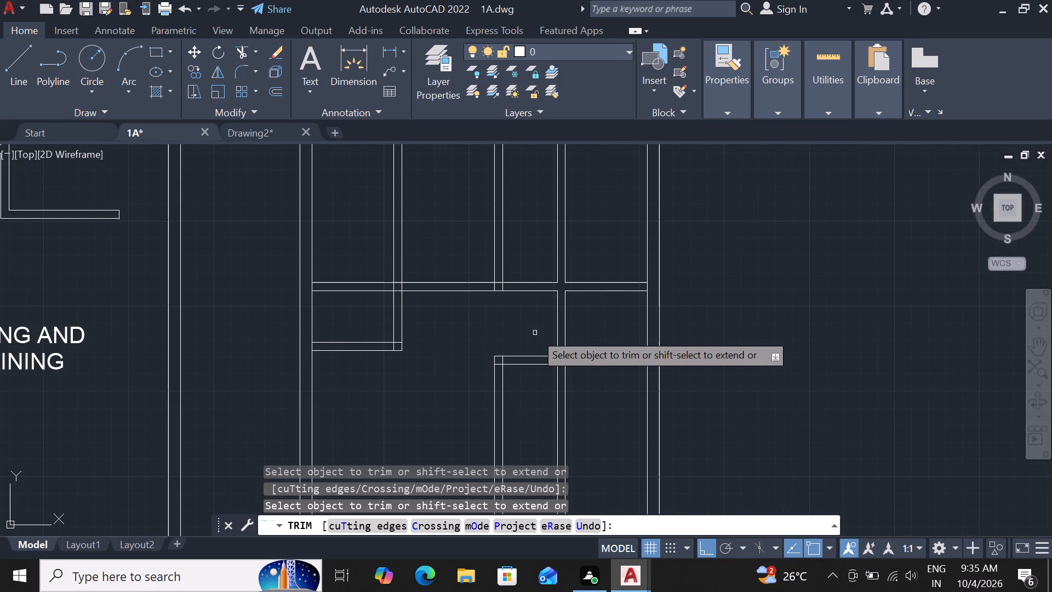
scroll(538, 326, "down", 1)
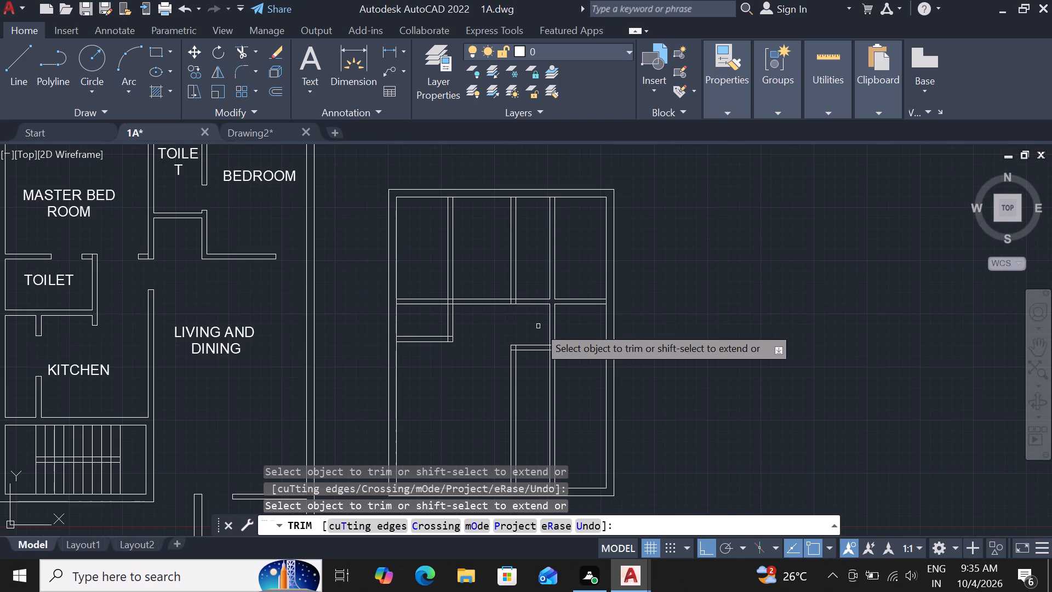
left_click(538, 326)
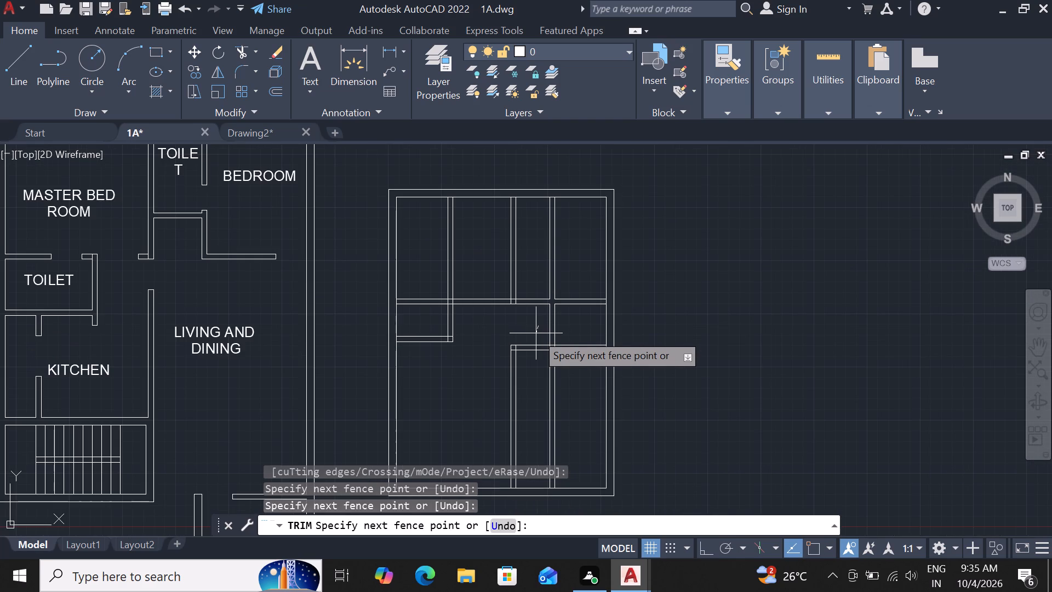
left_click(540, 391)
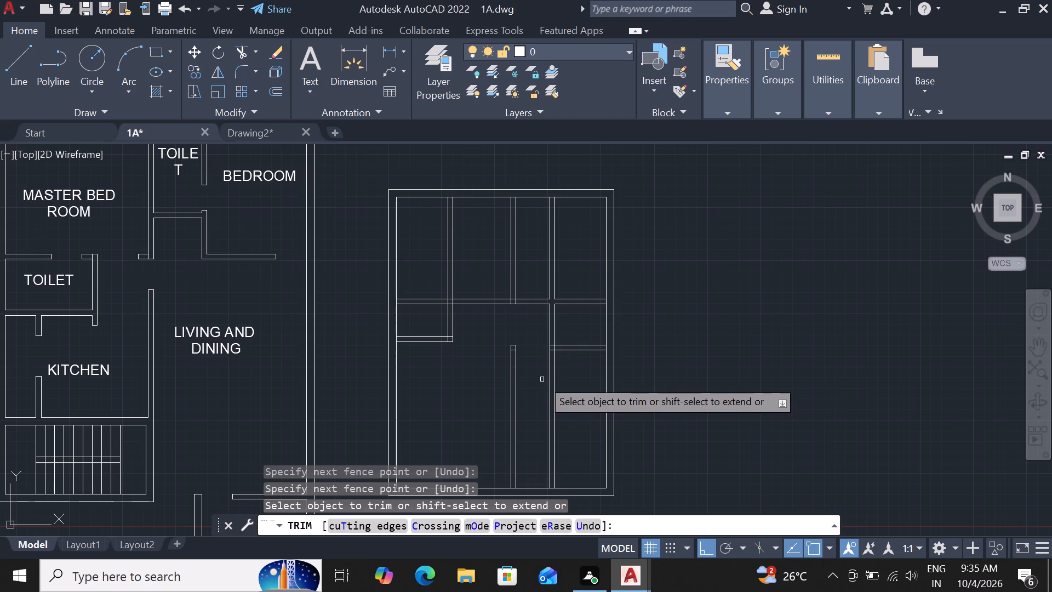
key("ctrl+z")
Trim the right-hand interior wall below the new cross wall, and the cross wall between it and the central wall.
scroll(542, 351, "down", 2)
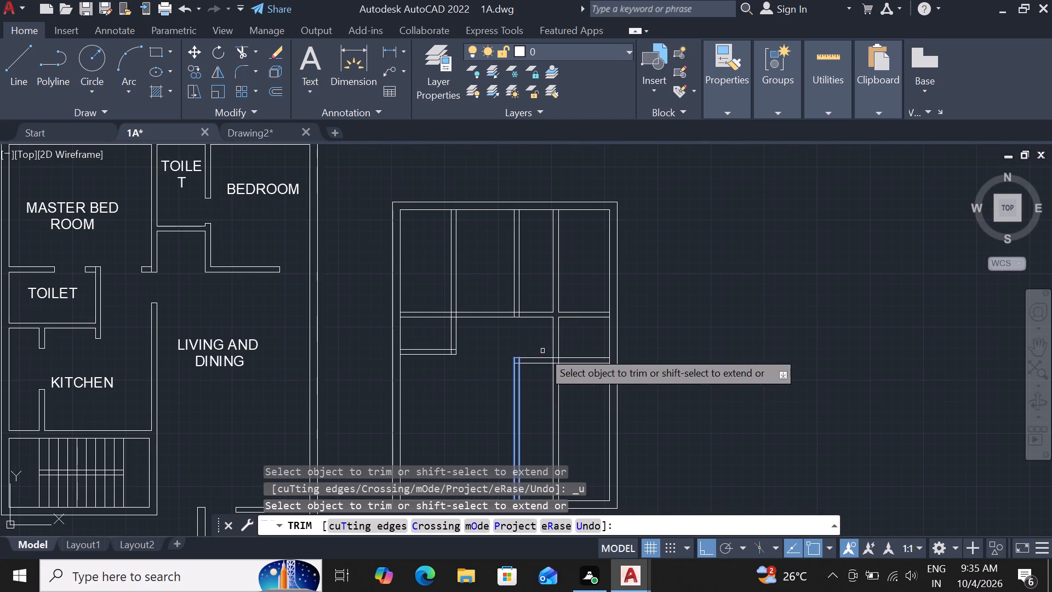
left_click(540, 402)
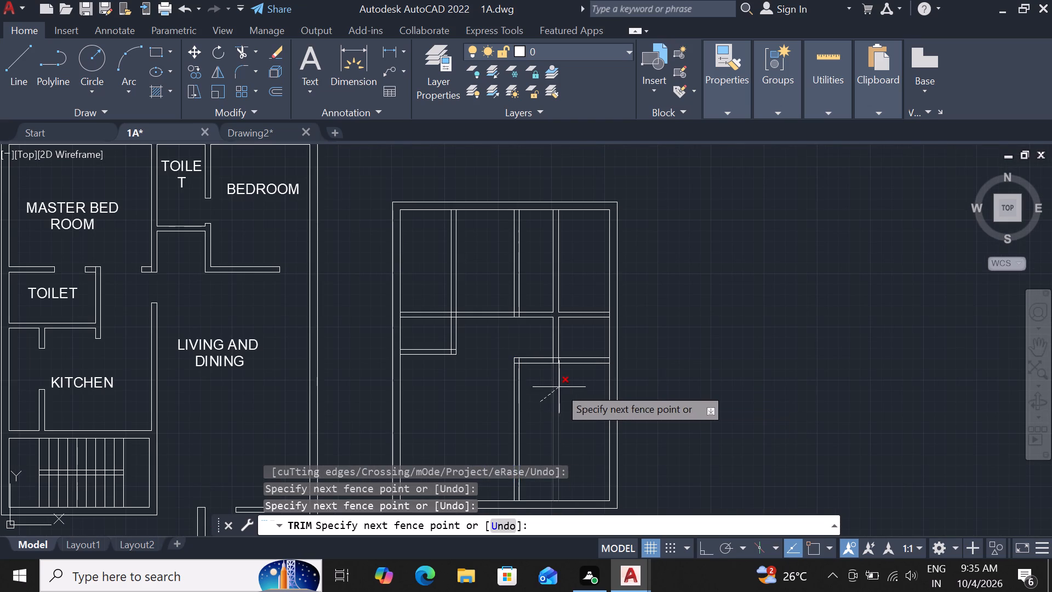
left_click(559, 387)
left_click(534, 375)
left_click(534, 344)
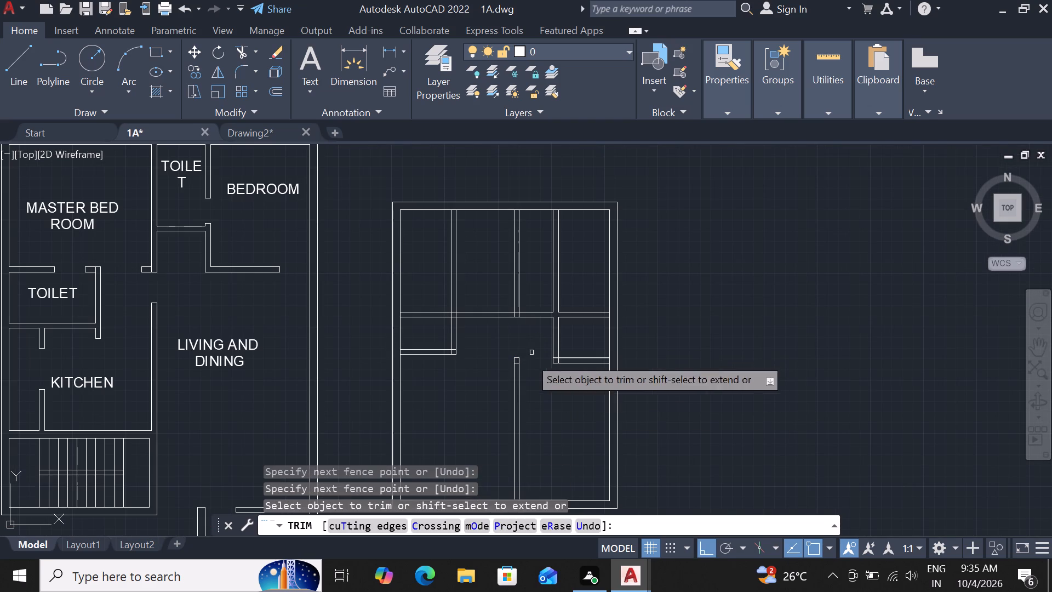
scroll(525, 389, "down", 2)
scroll(531, 417, "up", 1)
key("Escape")
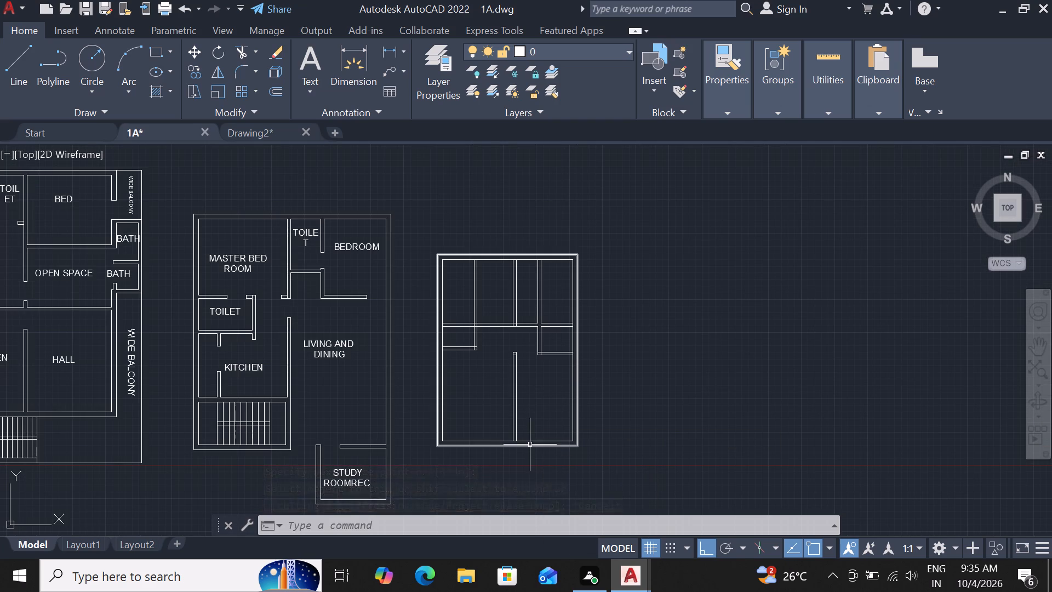
Offset the lower line of the short cross wall beside the right outer wall 7'2" downward in the third plan.
scroll(553, 358, "up", 2)
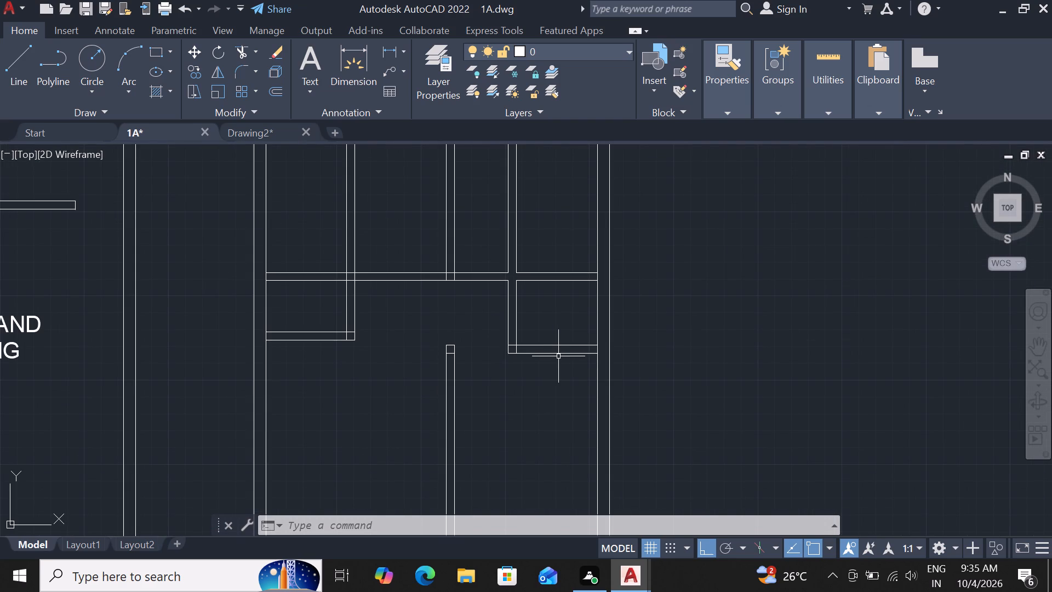
left_click(562, 354)
type("of")
key("space")
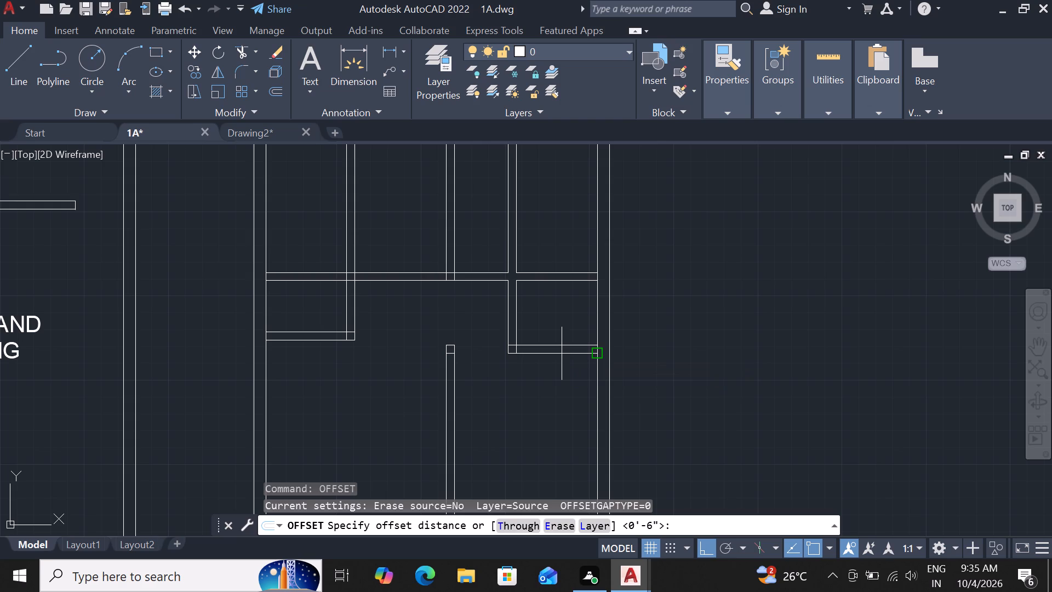
key("7")
key("apostrophe")
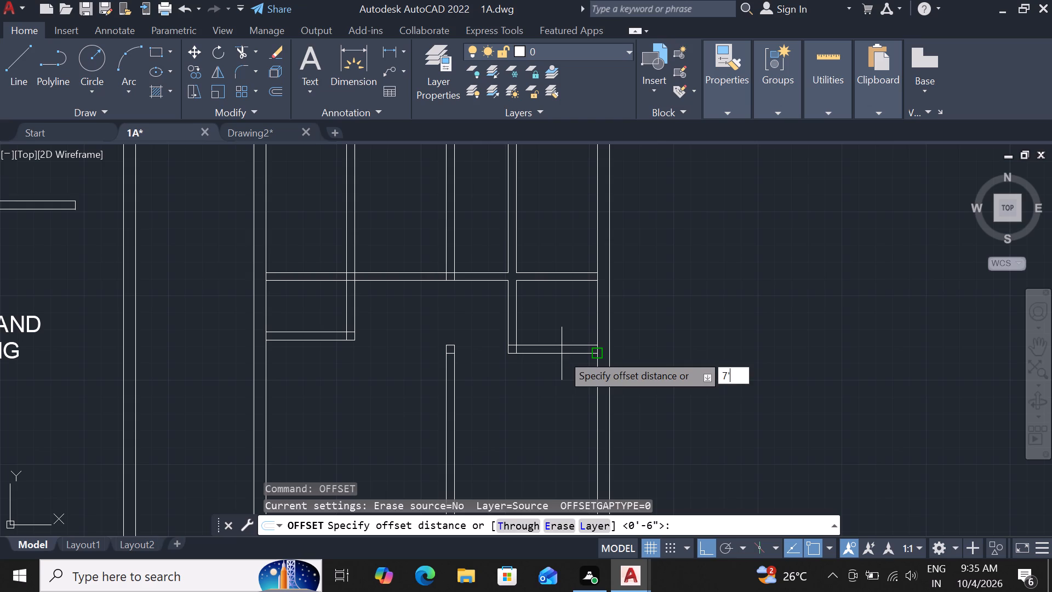
key("2")
key("shift+quotedbl")
key("Return")
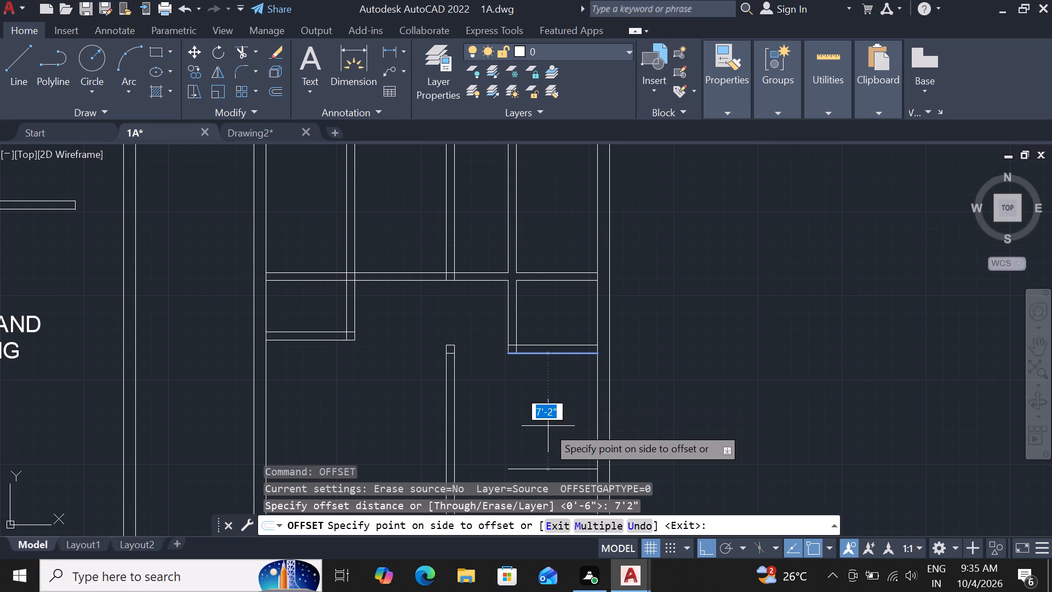
left_click(547, 426)
scroll(548, 413, "down", 3)
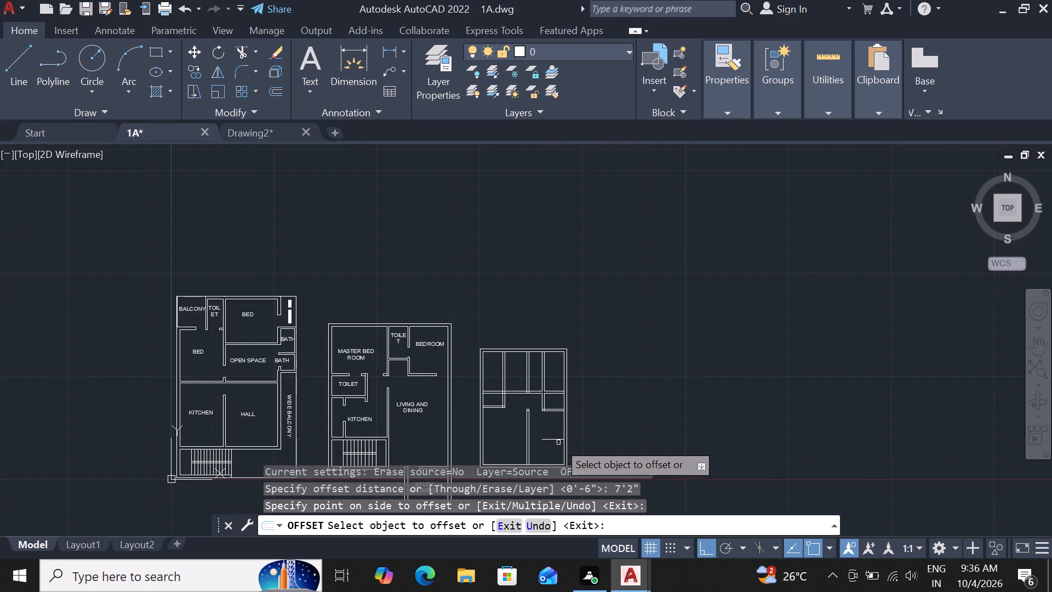
scroll(562, 418, "down", 2)
scroll(562, 441, "up", 4)
scroll(463, 312, "up", 1)
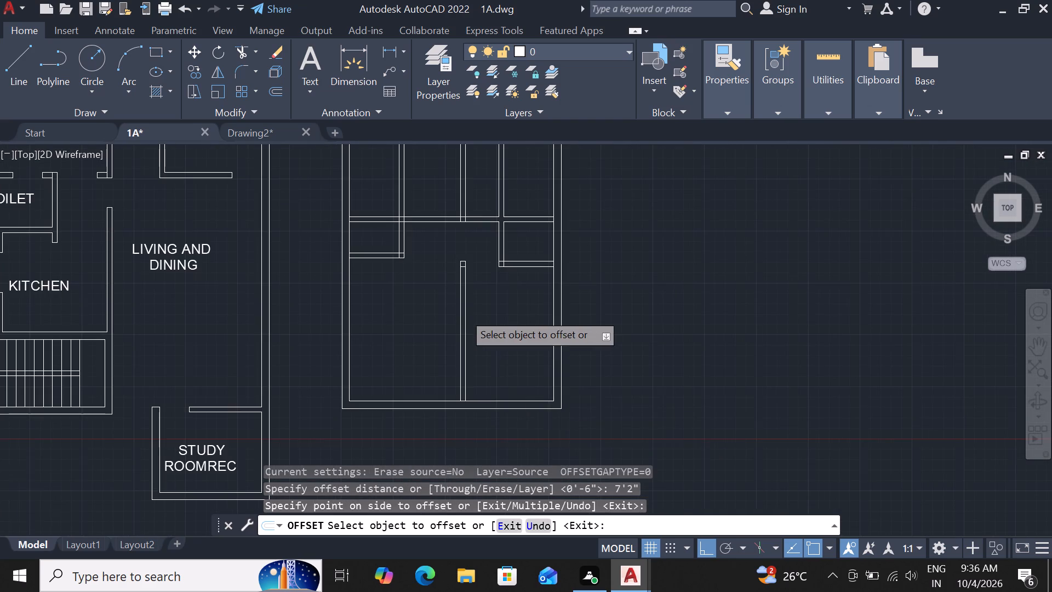
scroll(463, 312, "up", 1)
key("Escape")
Extend the new offset line leftward across the central wall to the left outer wall's inner face.
type("ex")
key("space")
key("space")
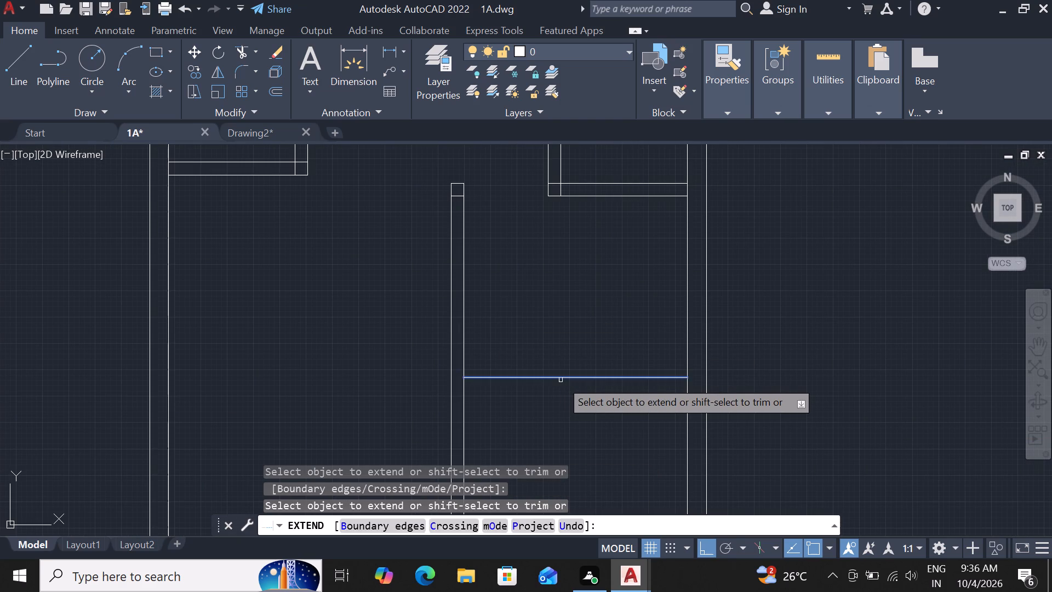
left_click(561, 380)
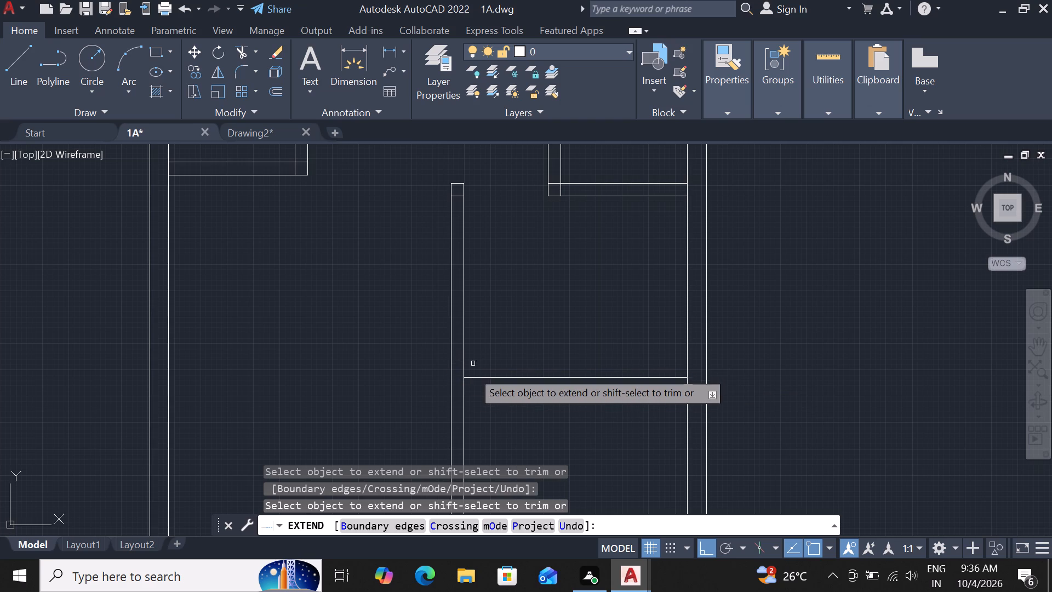
scroll(477, 368, "down", 2)
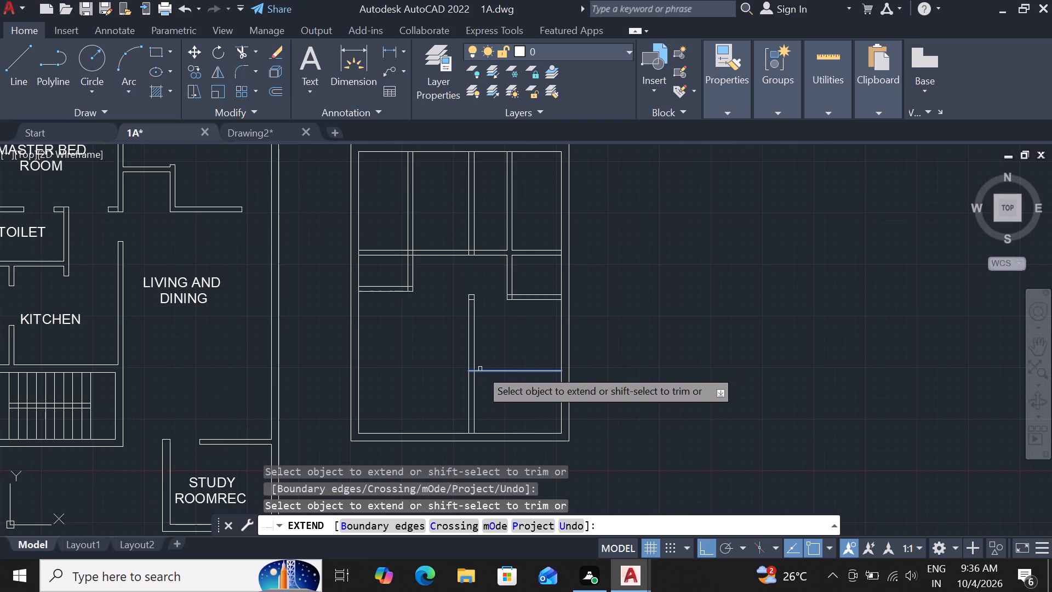
left_click(481, 369)
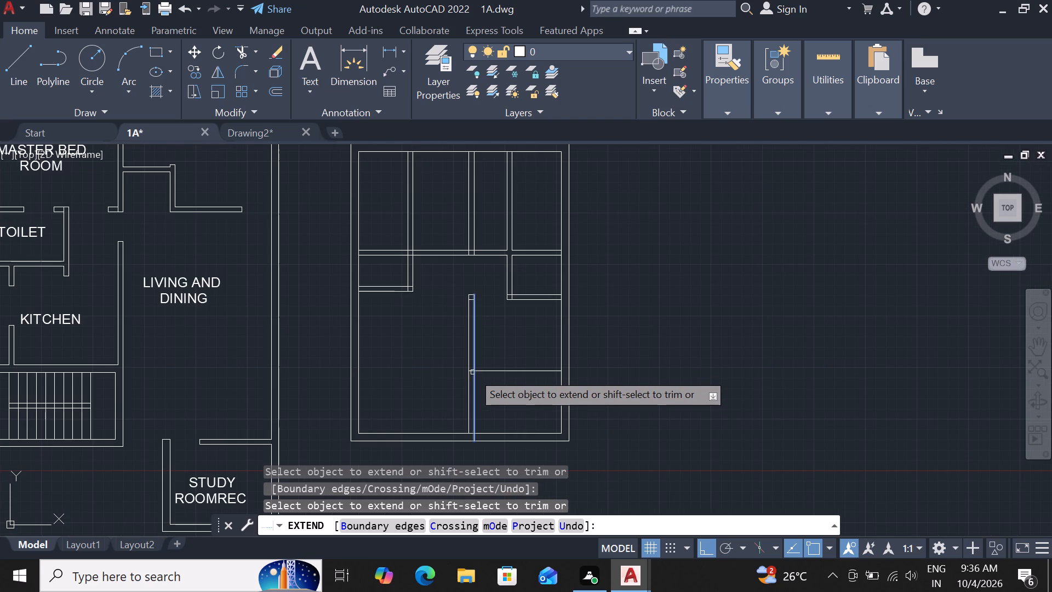
left_click(484, 371)
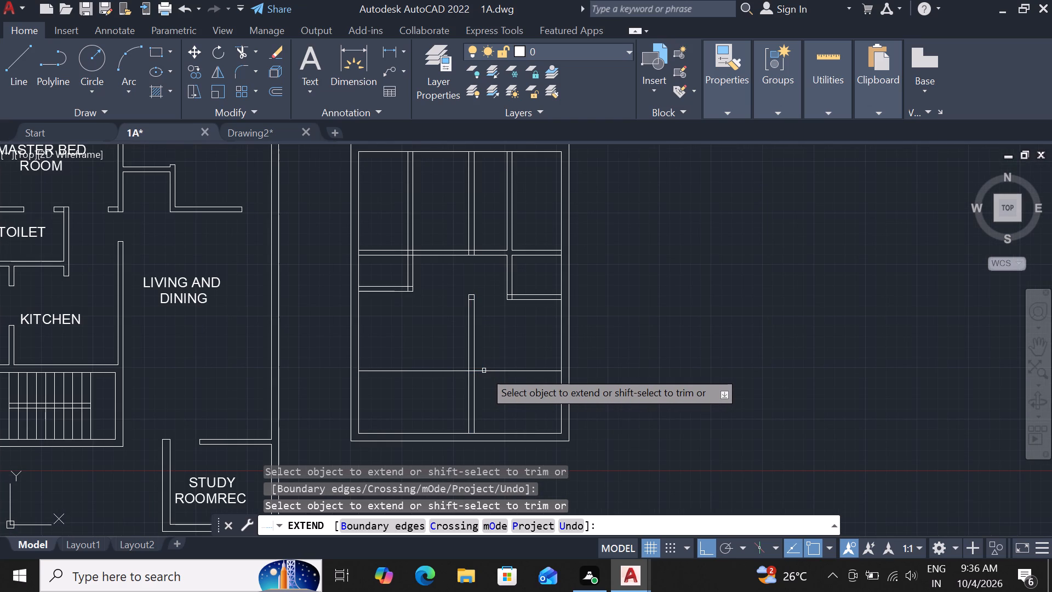
key("Escape")
Offset the full-width cross line 6" downward to form the second face of the new cross wall.
left_click(511, 373)
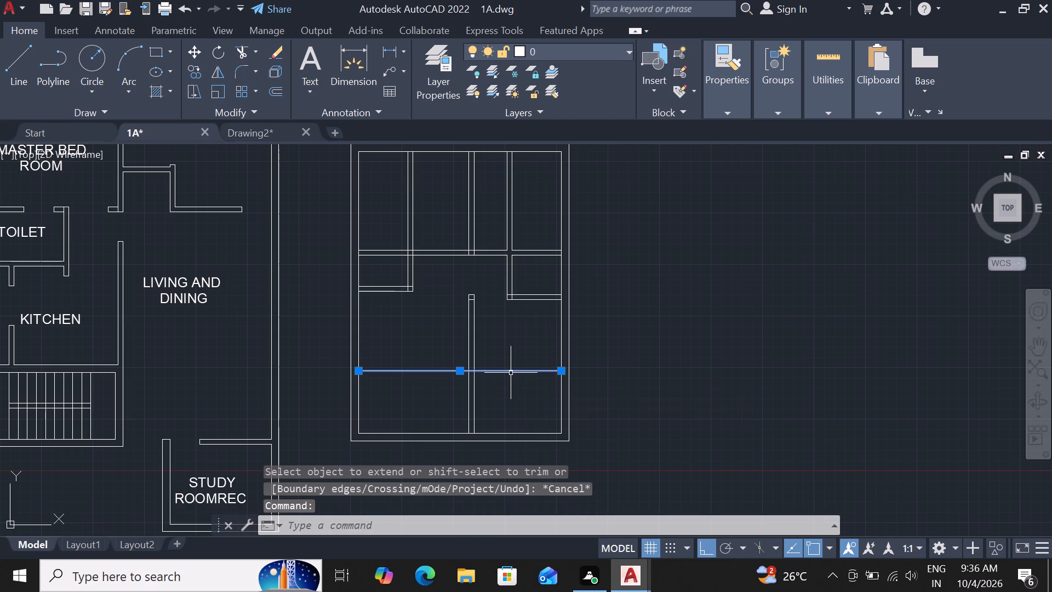
key("o")
type("f")
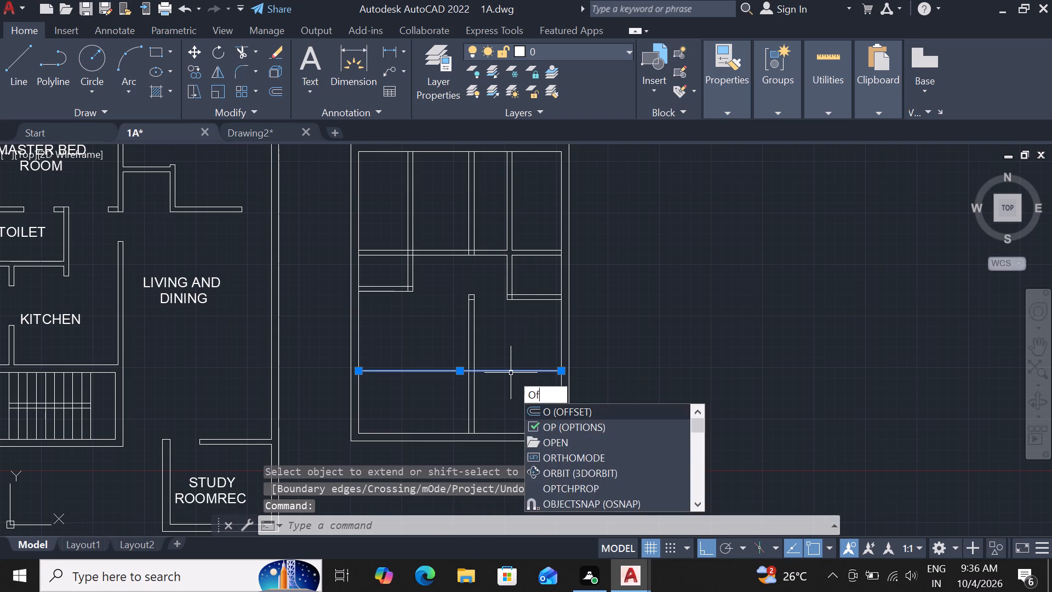
key("space")
type("6\"")
key("Return")
left_click(511, 374)
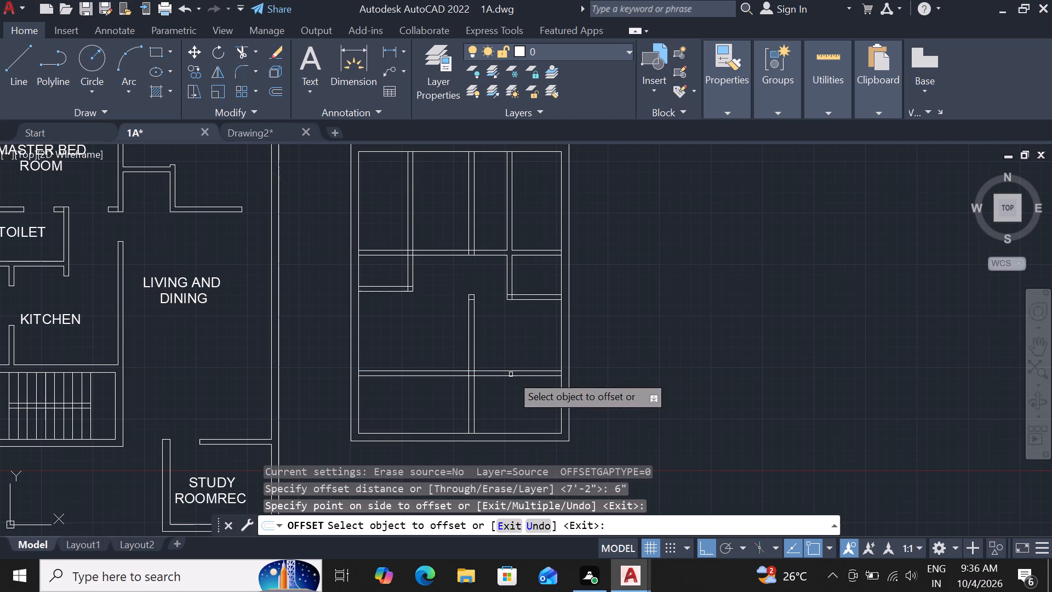
scroll(508, 374, "down", 1)
scroll(456, 394, "up", 1)
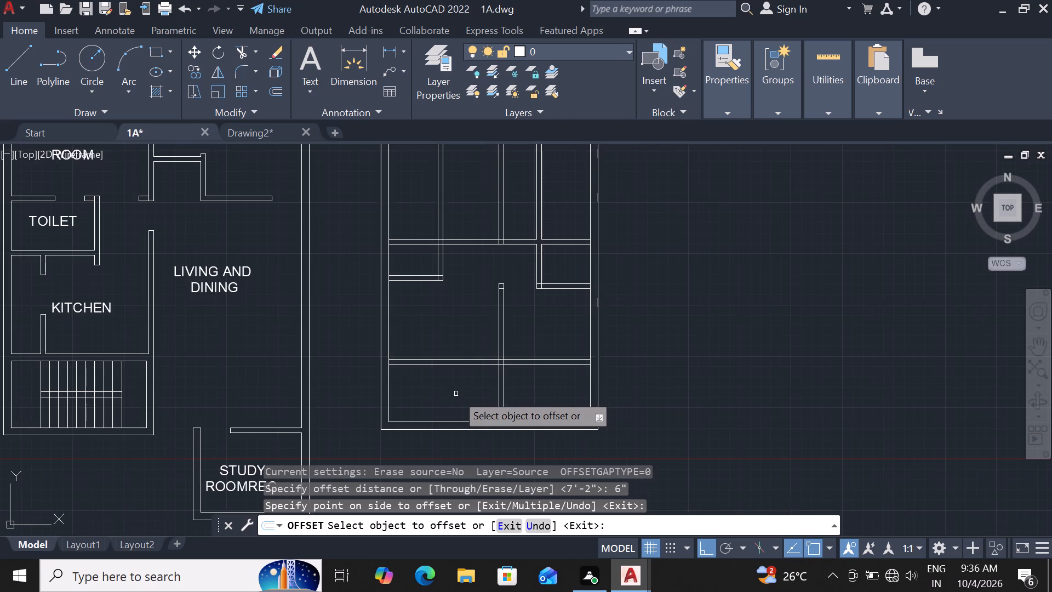
scroll(456, 394, "up", 1)
scroll(461, 386, "down", 2)
scroll(462, 385, "up", 1)
scroll(461, 384, "down", 1)
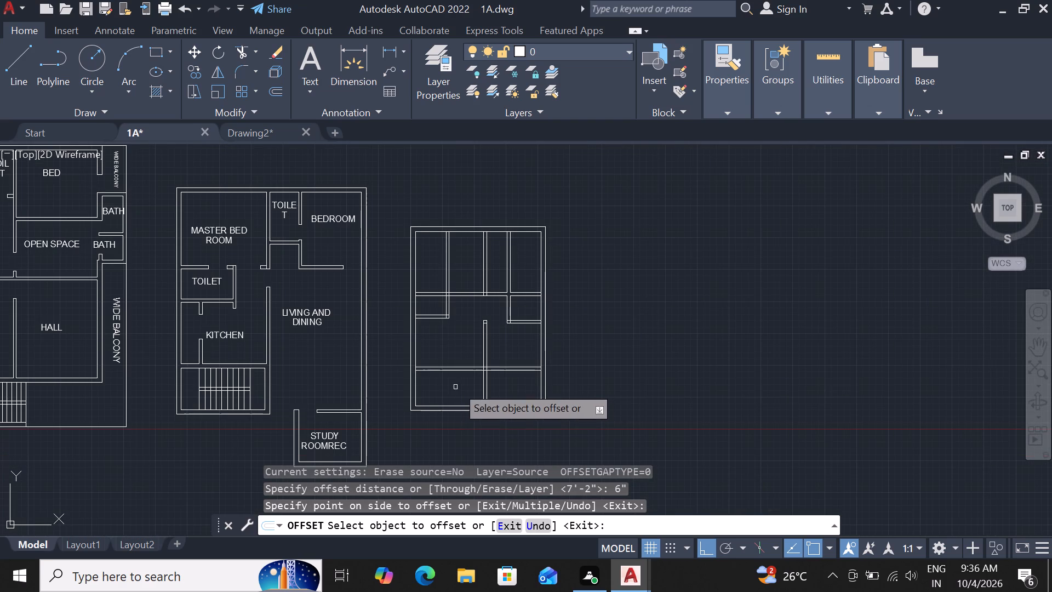
scroll(458, 382, "up", 2)
key("Escape")
Trim away the central wall above the new full-width cross wall, including the leftover lines at its upper end.
type("tr")
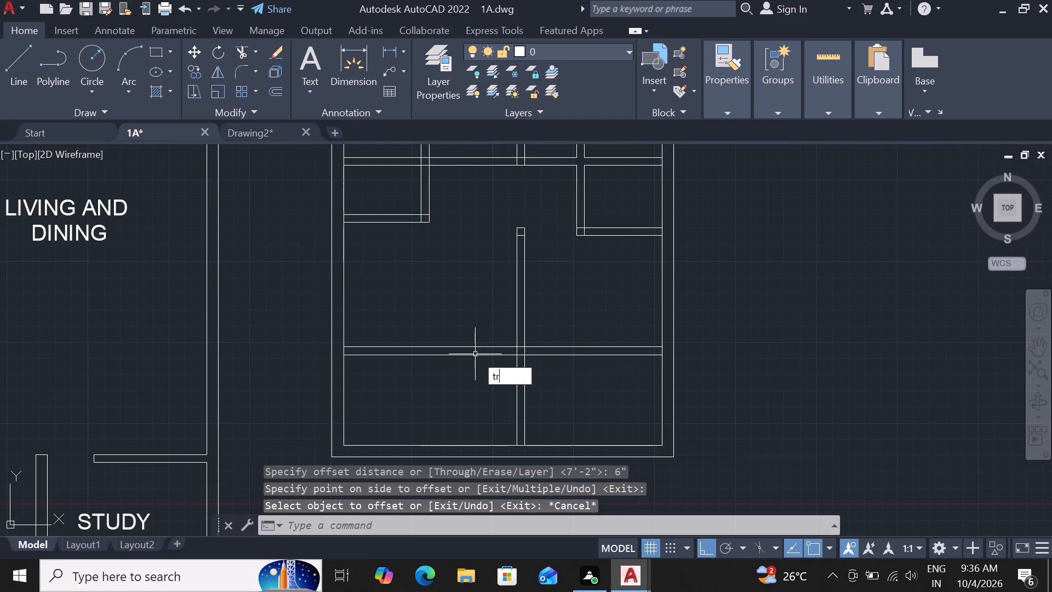
key("space")
key("space")
left_click_drag(486, 328, 495, 323)
left_click(551, 314)
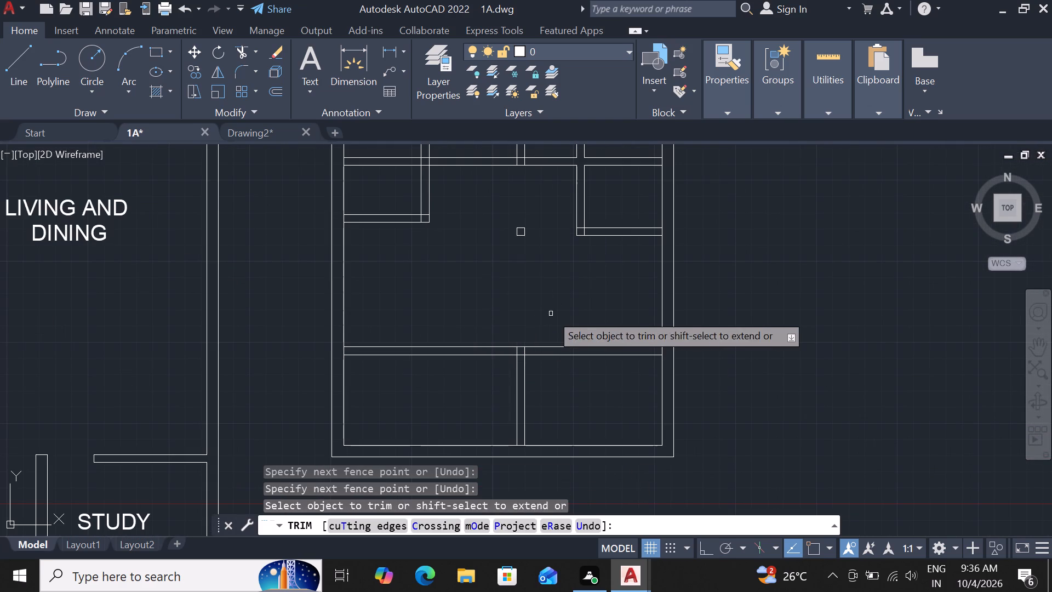
left_click(525, 231)
left_click(516, 235)
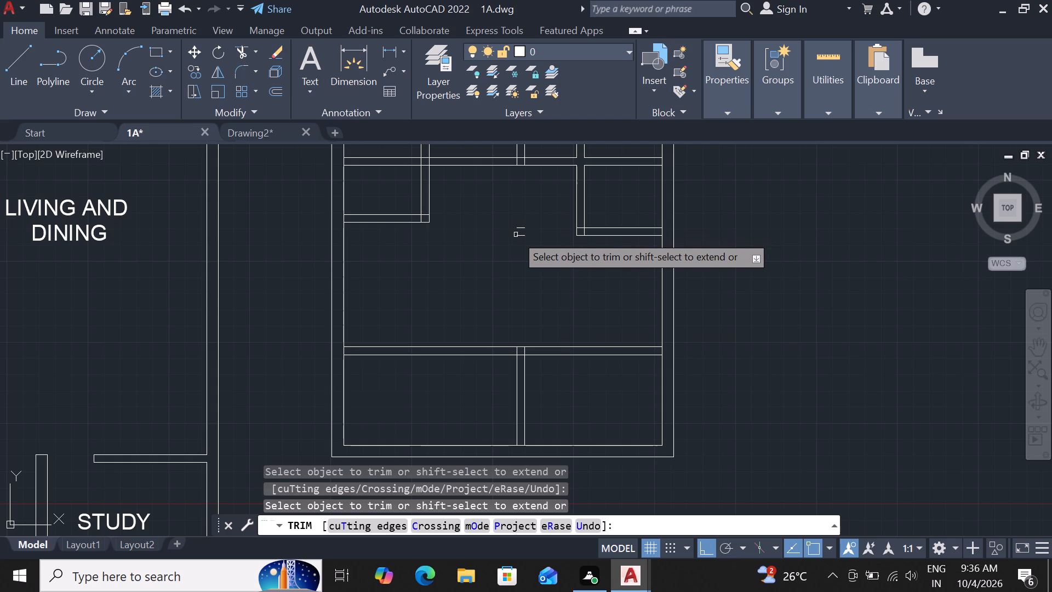
left_click(519, 229)
left_click(522, 239)
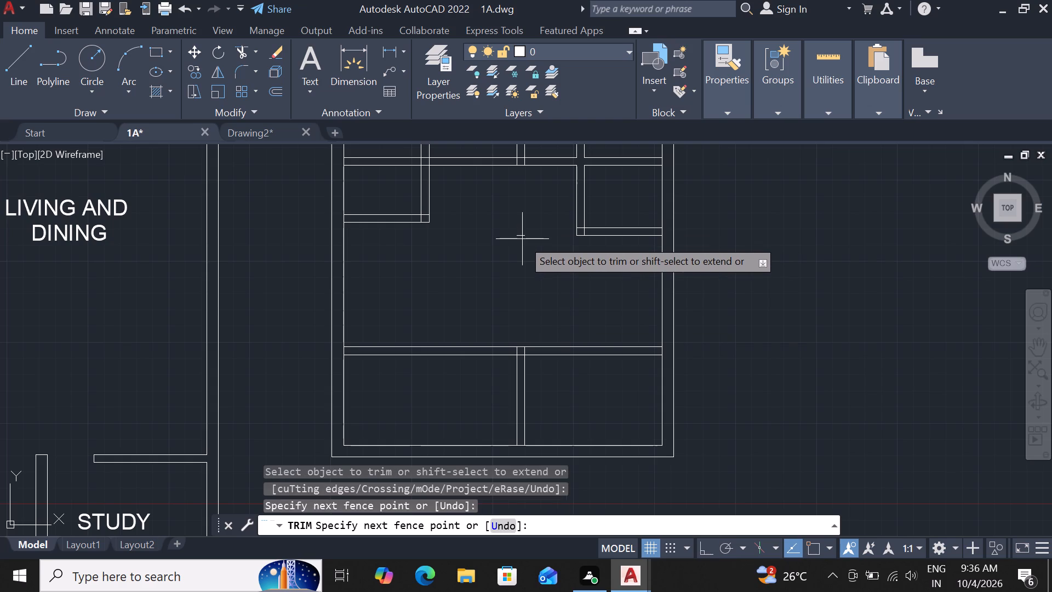
left_click(524, 229)
scroll(523, 238, "down", 2)
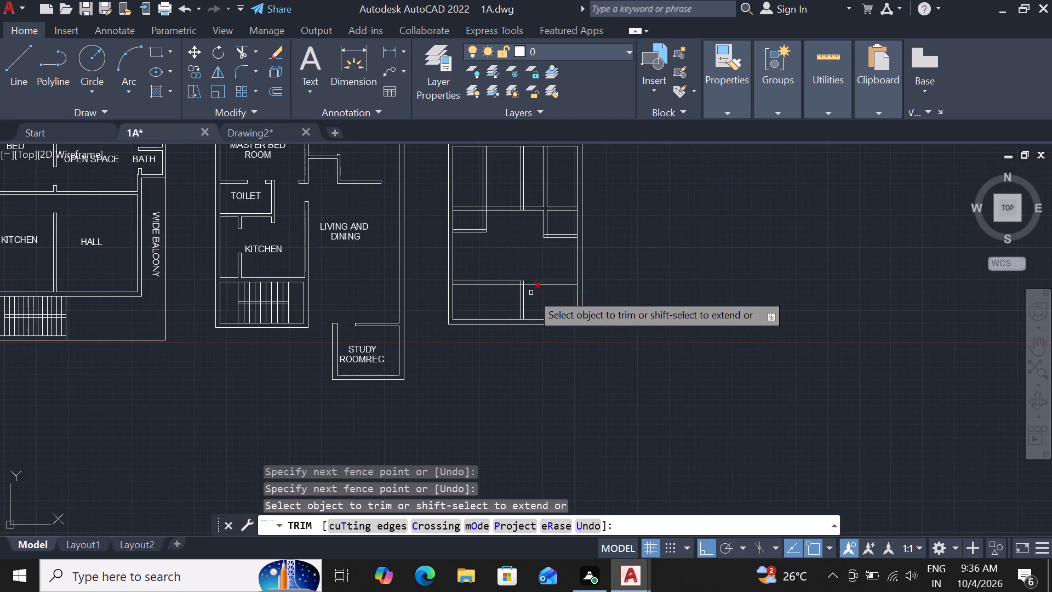
scroll(531, 293, "down", 1)
scroll(511, 327, "up", 3)
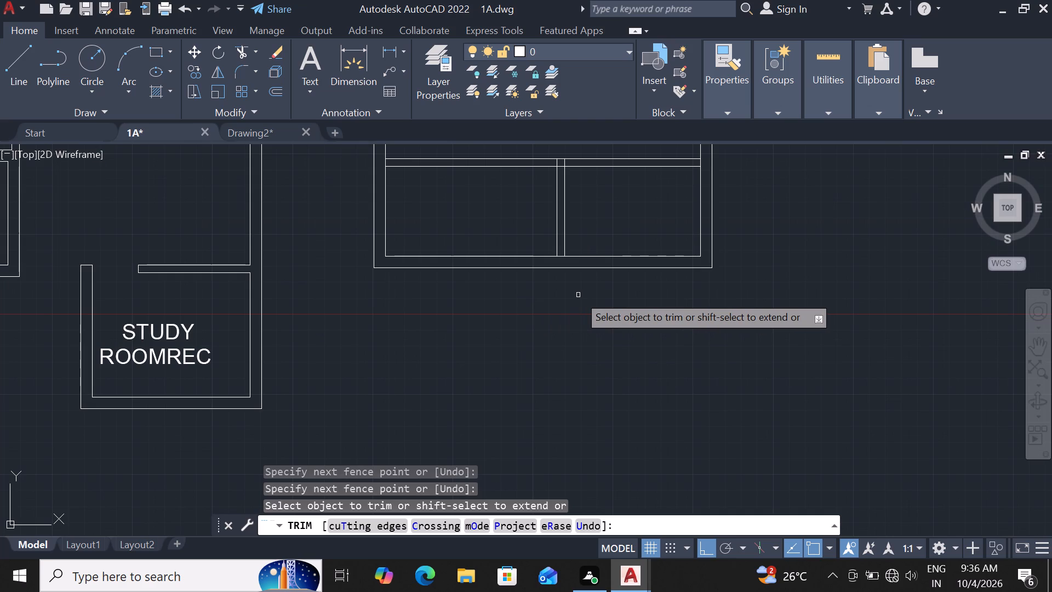
scroll(593, 256, "down", 1)
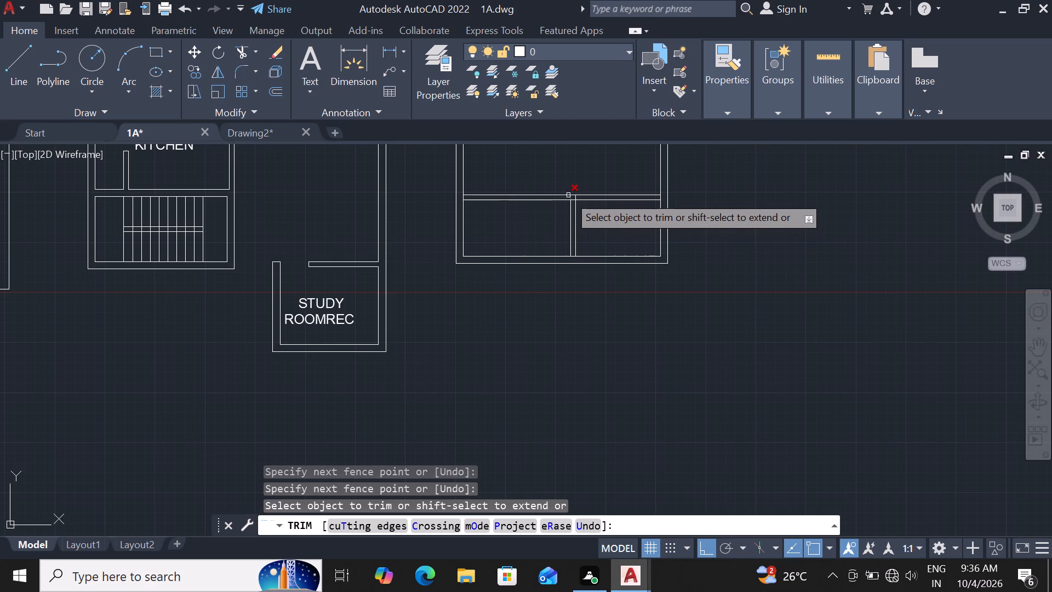
scroll(568, 195, "up", 2)
scroll(568, 195, "down", 4)
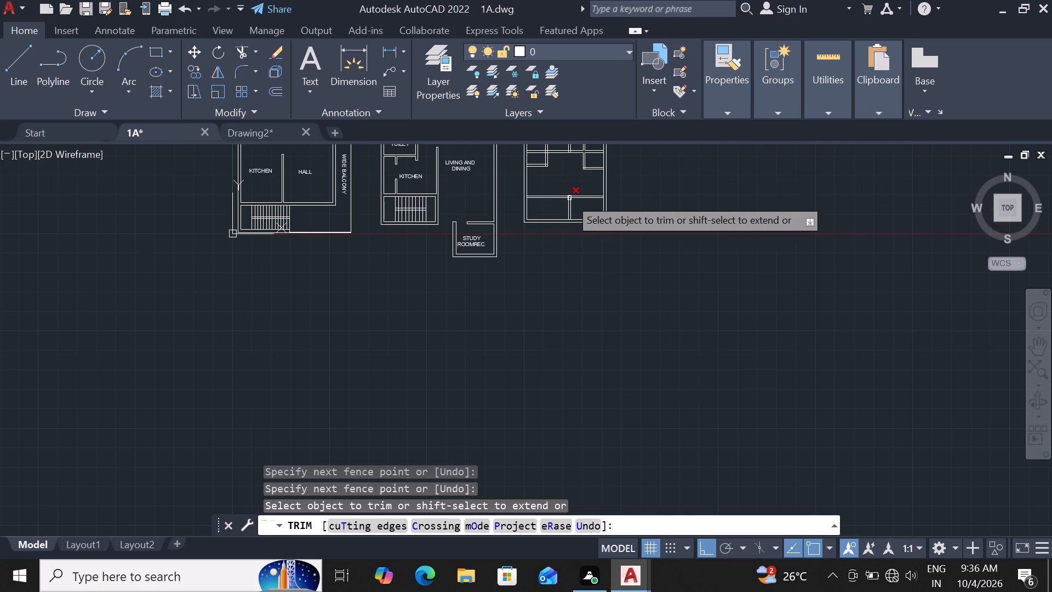
key("Escape")
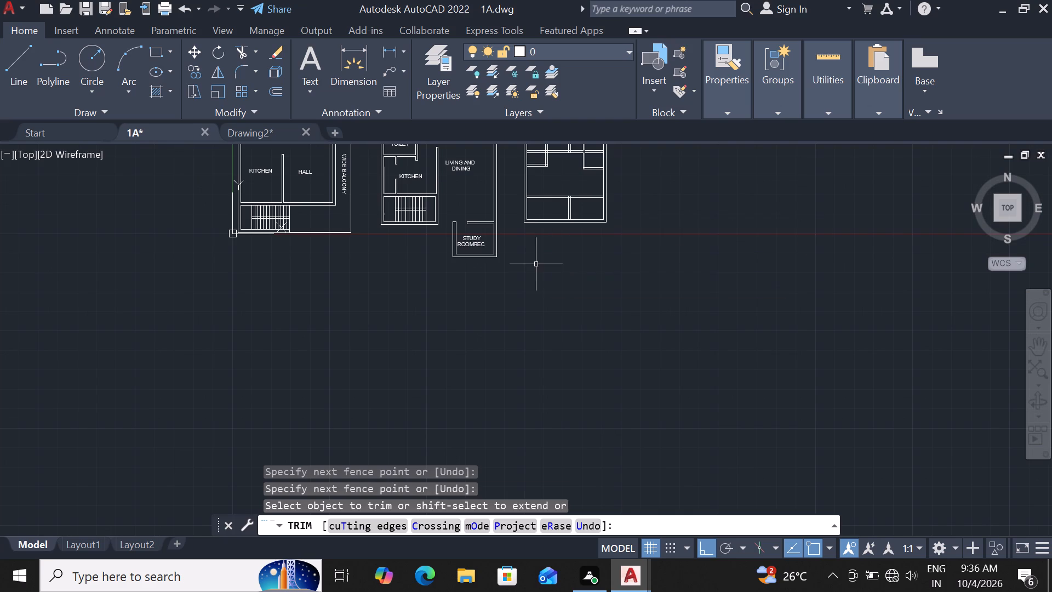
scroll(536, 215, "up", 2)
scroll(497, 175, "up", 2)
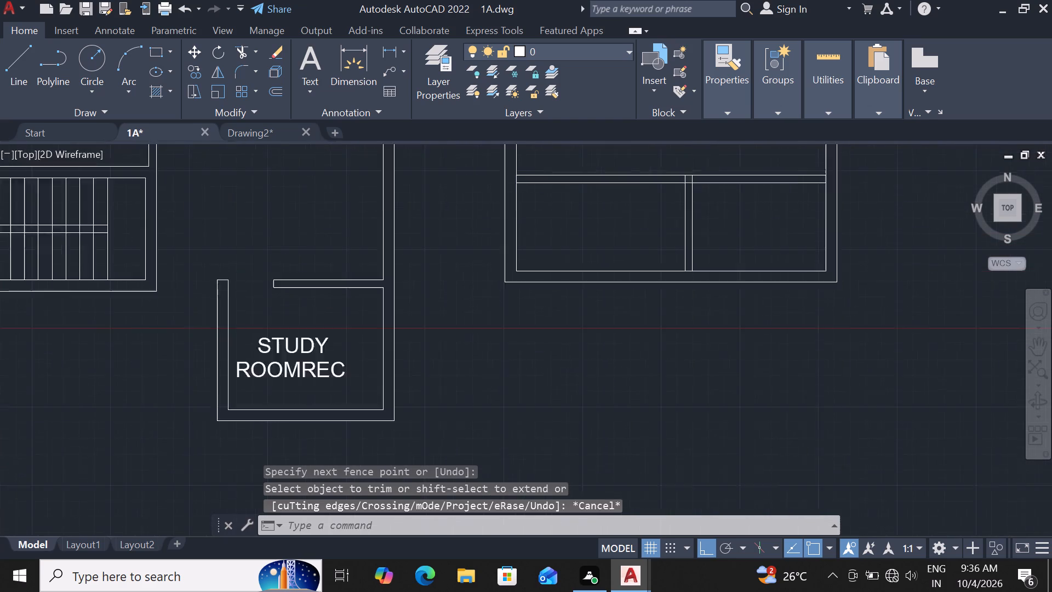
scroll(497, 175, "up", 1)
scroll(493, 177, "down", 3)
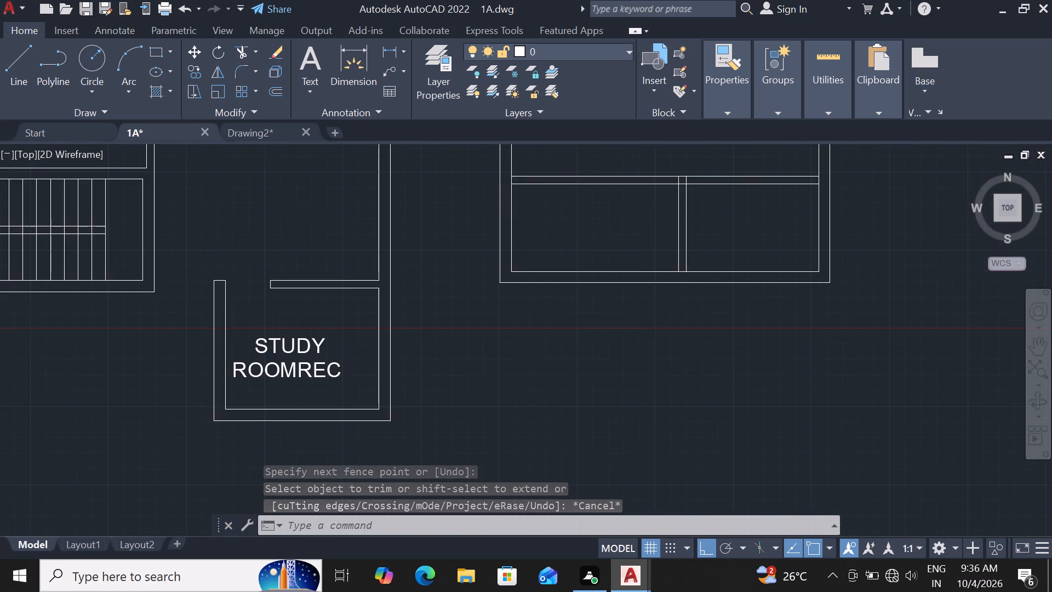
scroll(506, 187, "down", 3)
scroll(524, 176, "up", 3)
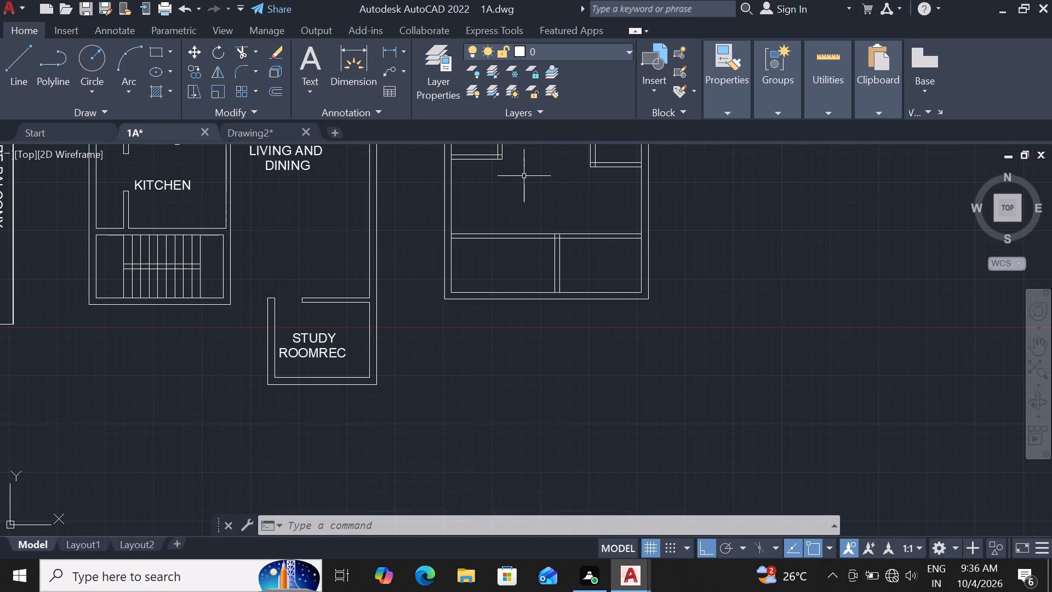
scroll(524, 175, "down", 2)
Trim the left outer wall's inner line between the two faces of the new full-width cross wall.
scroll(513, 184, "up", 4)
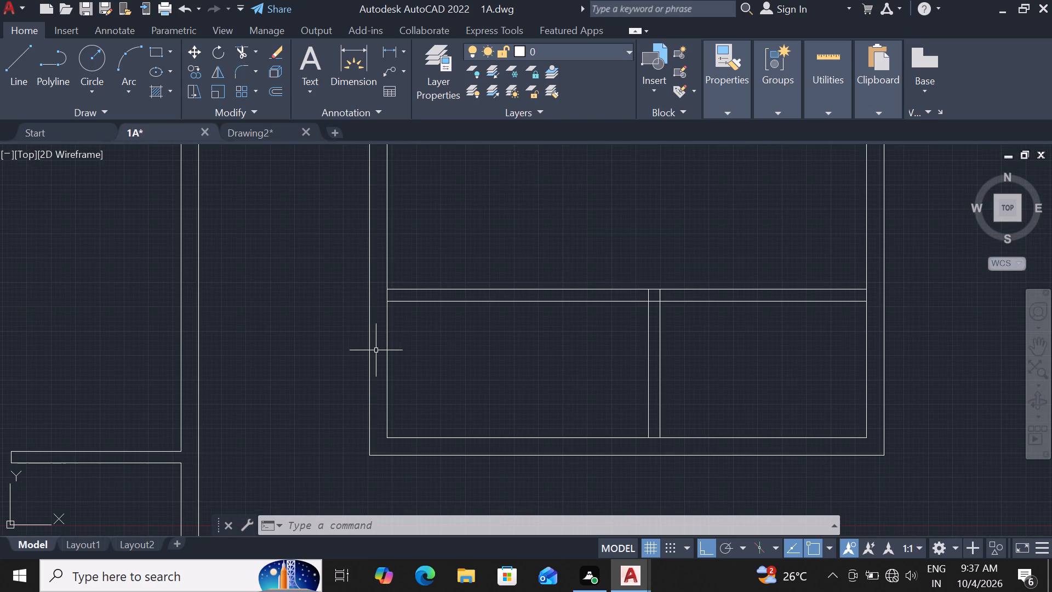
left_click(386, 355)
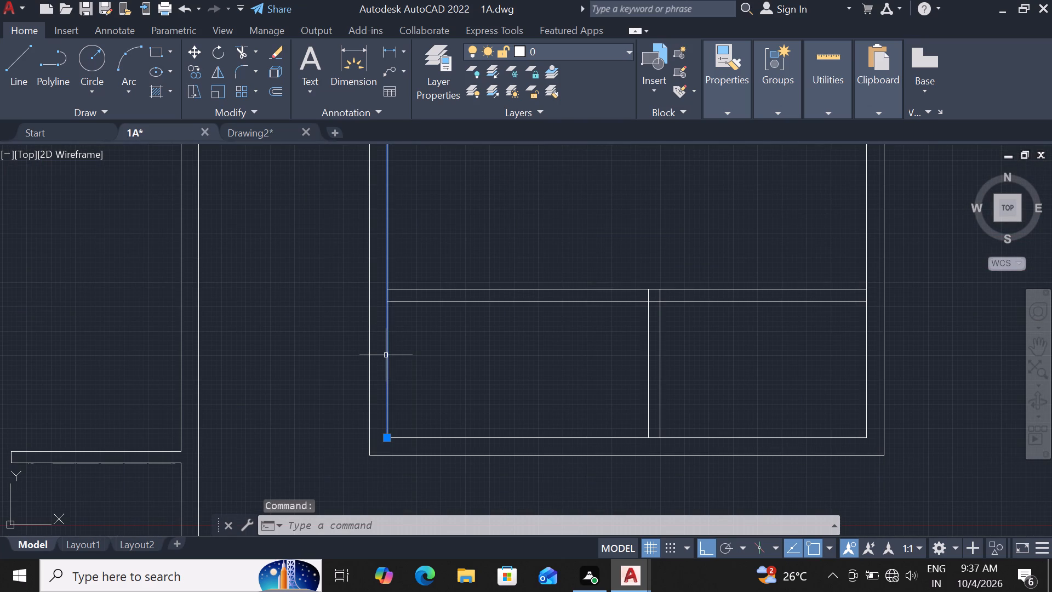
key("Escape")
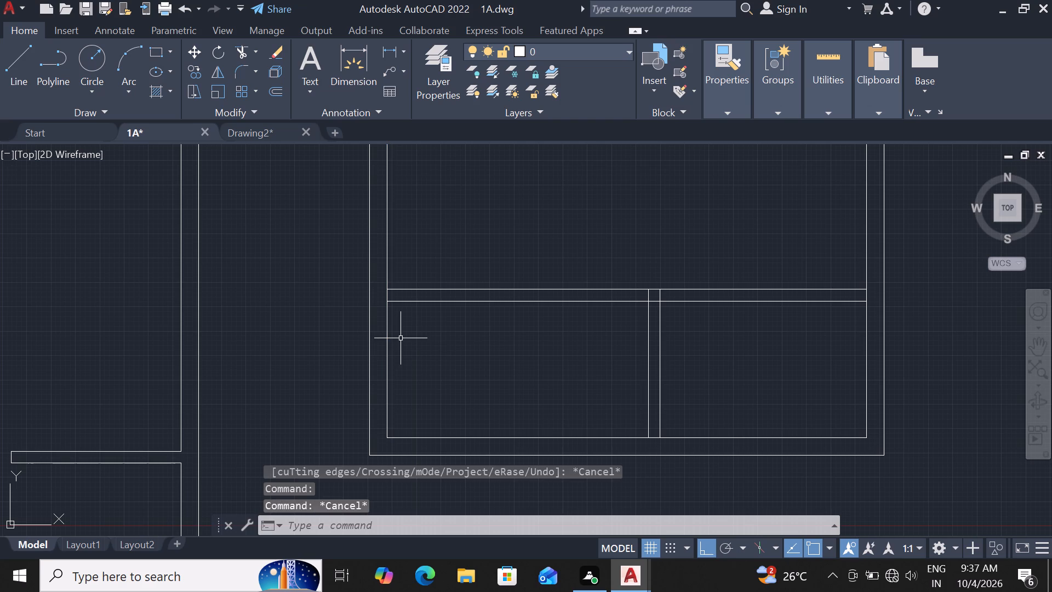
type("tr")
key("space")
key("space")
scroll(388, 313, "up", 3)
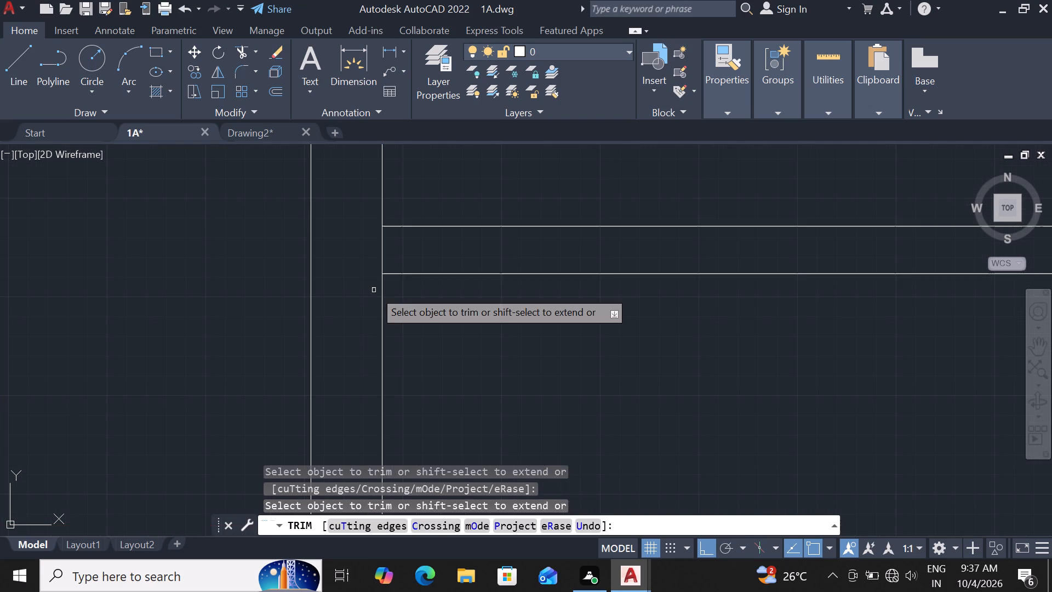
left_click_drag(364, 265, 379, 257)
left_click(404, 249)
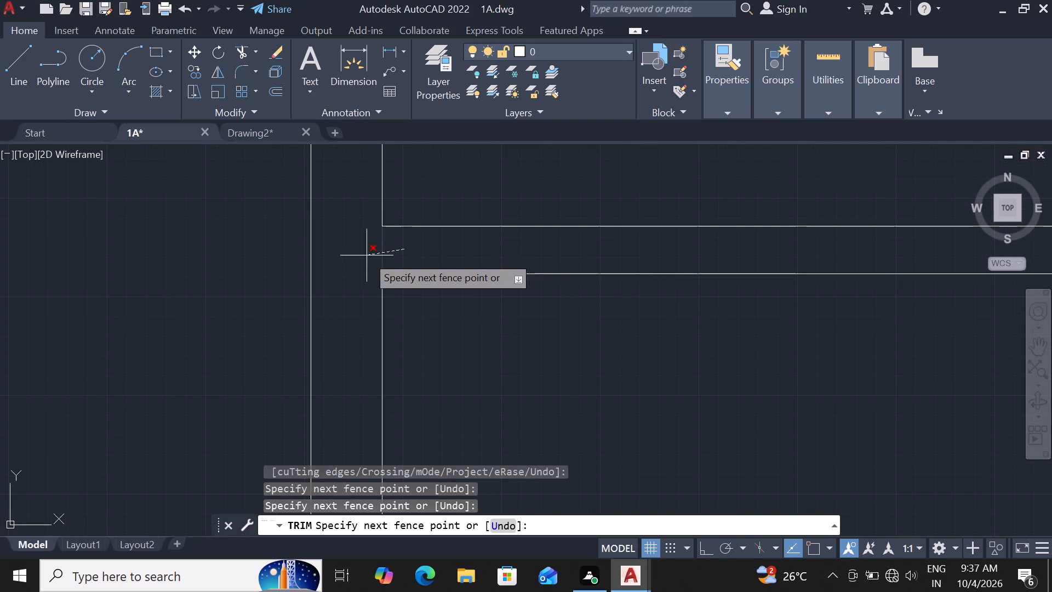
left_click(367, 255)
key("Escape")
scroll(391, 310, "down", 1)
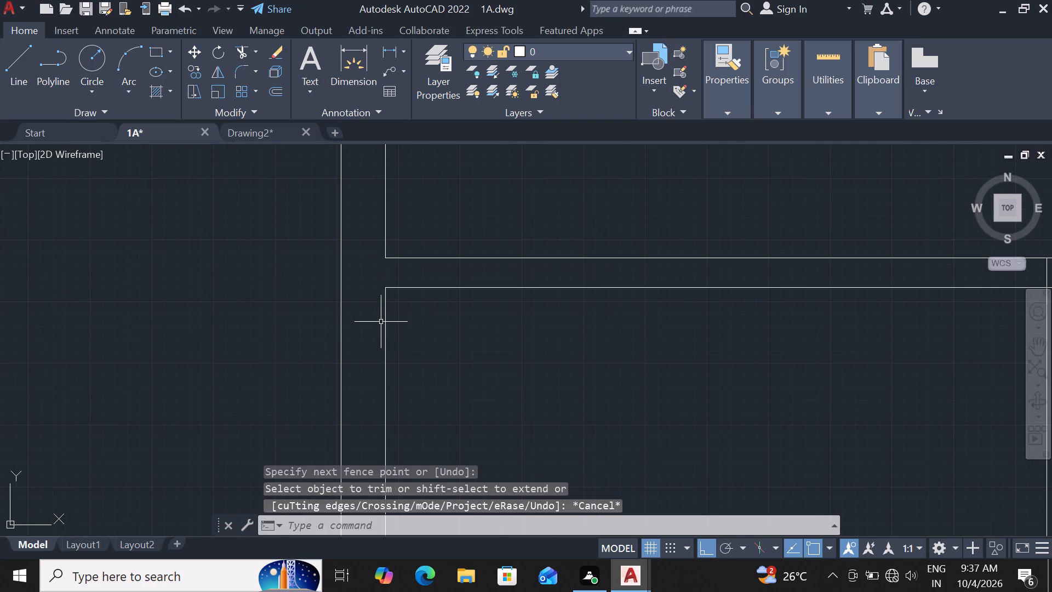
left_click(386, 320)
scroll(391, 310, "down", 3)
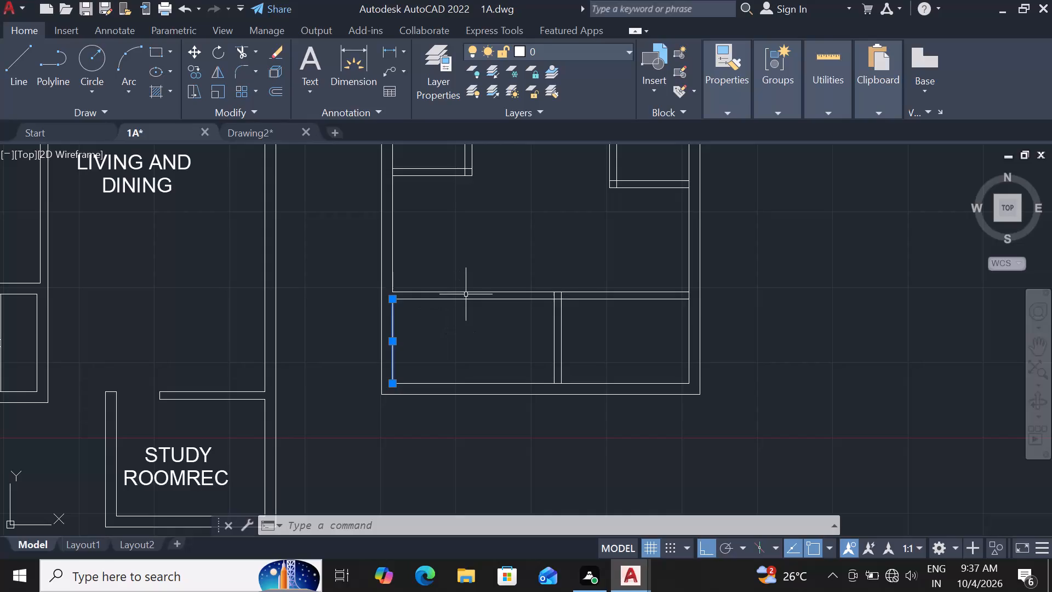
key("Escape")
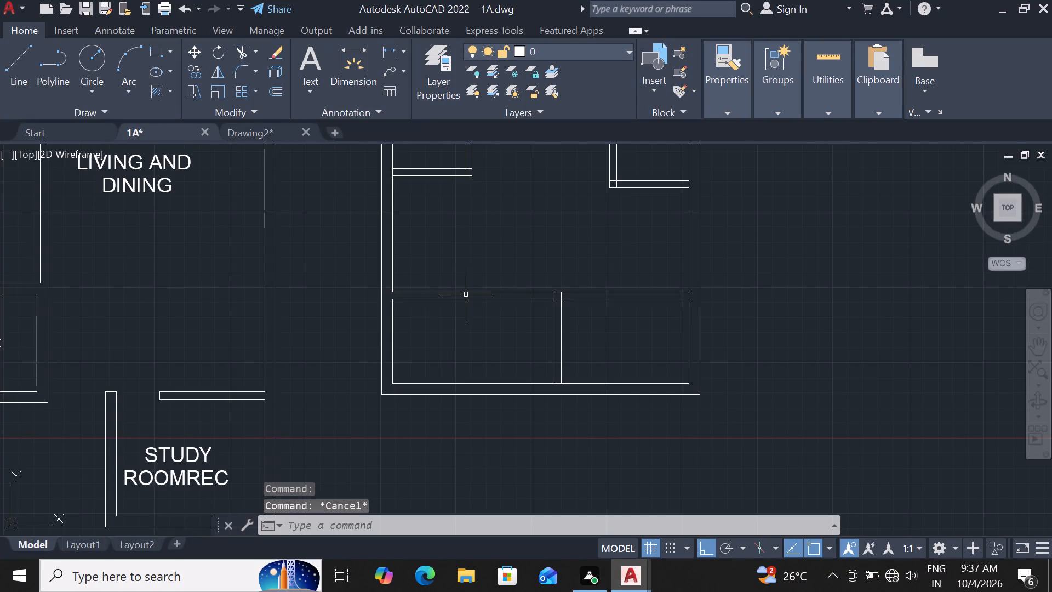
Trim away both faces of the full-width cross wall between the left outer wall and the central wall.
type("tr")
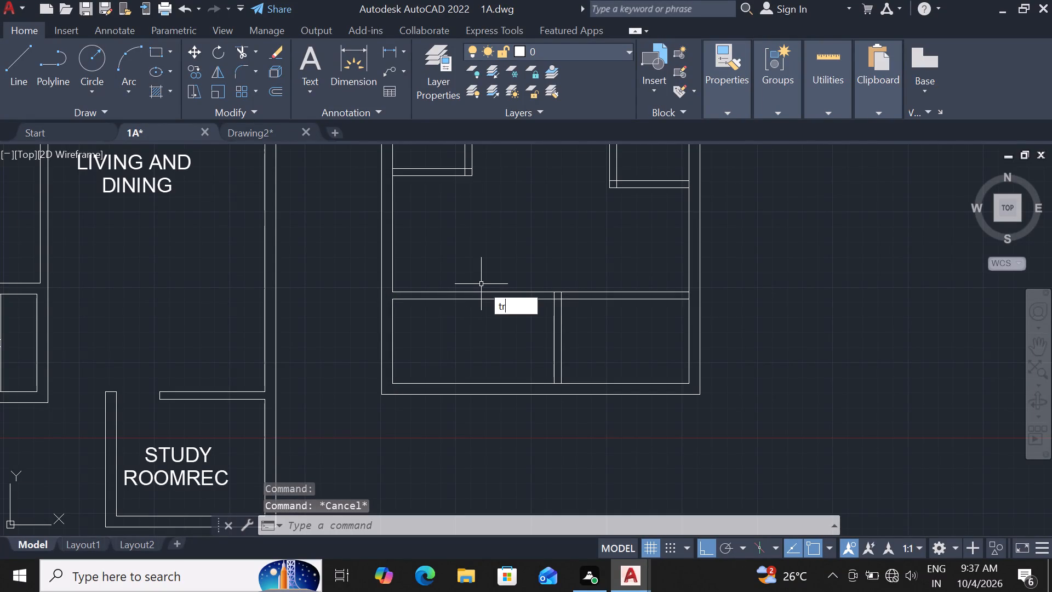
key("space")
key("space")
left_click(481, 284)
left_click(479, 297)
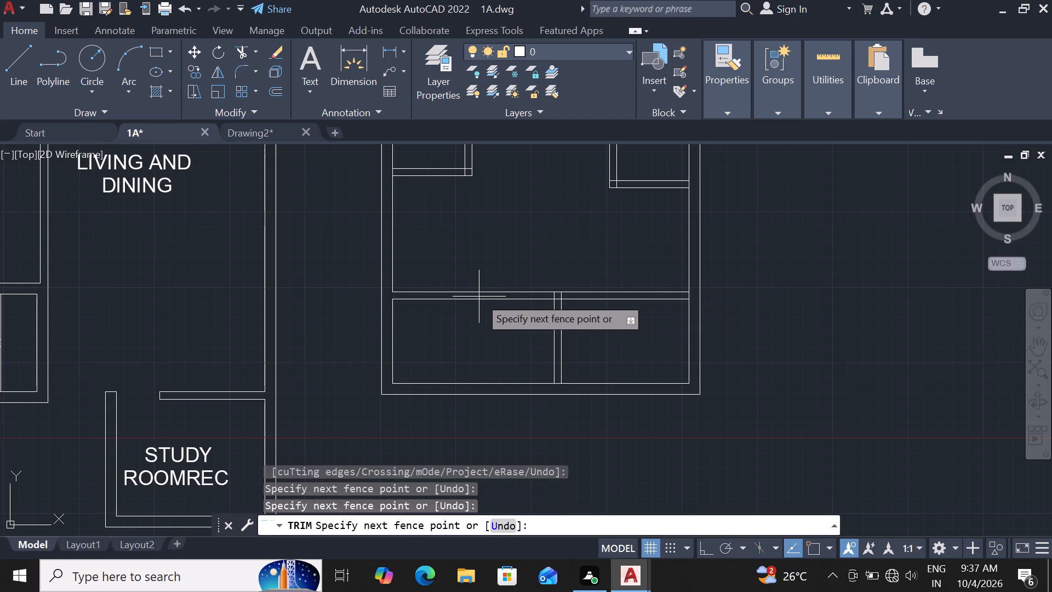
left_click(485, 286)
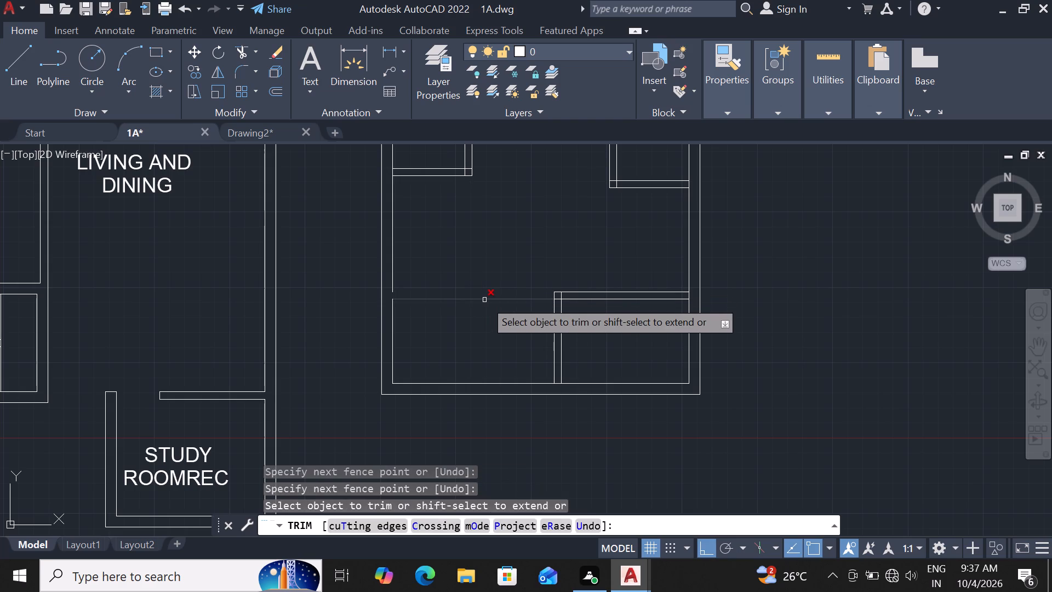
left_click(484, 300)
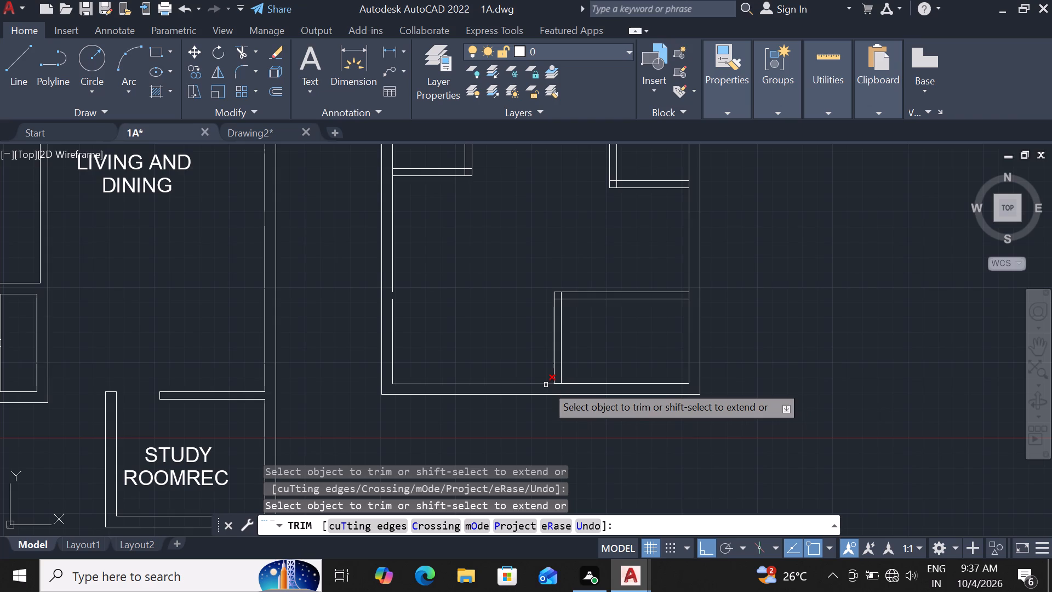
Trim the bottom outer wall's inner line between the two faces of the central wall.
scroll(552, 386, "up", 2)
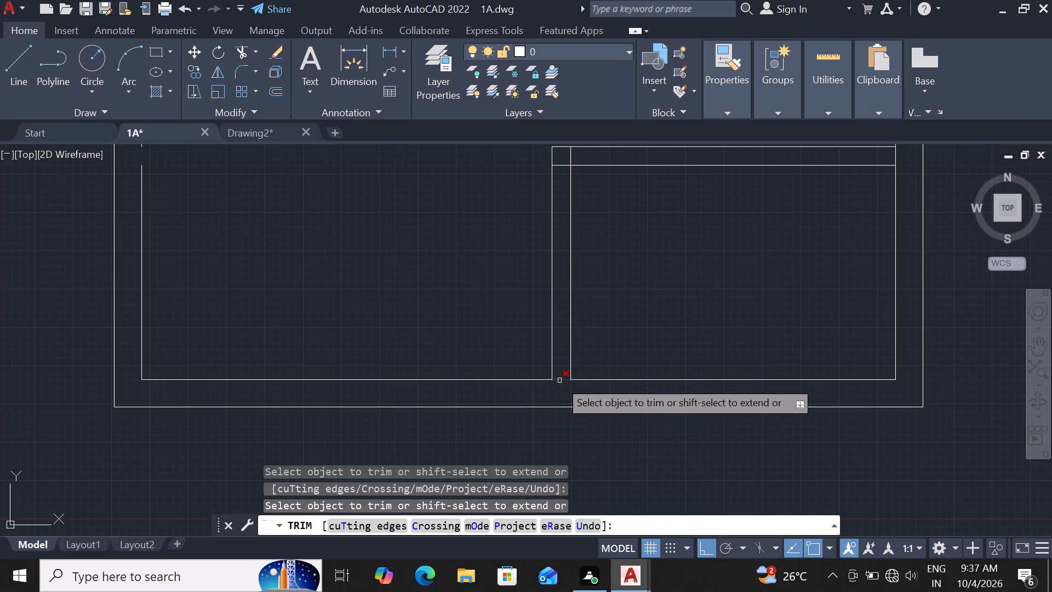
left_click(559, 380)
key("Escape")
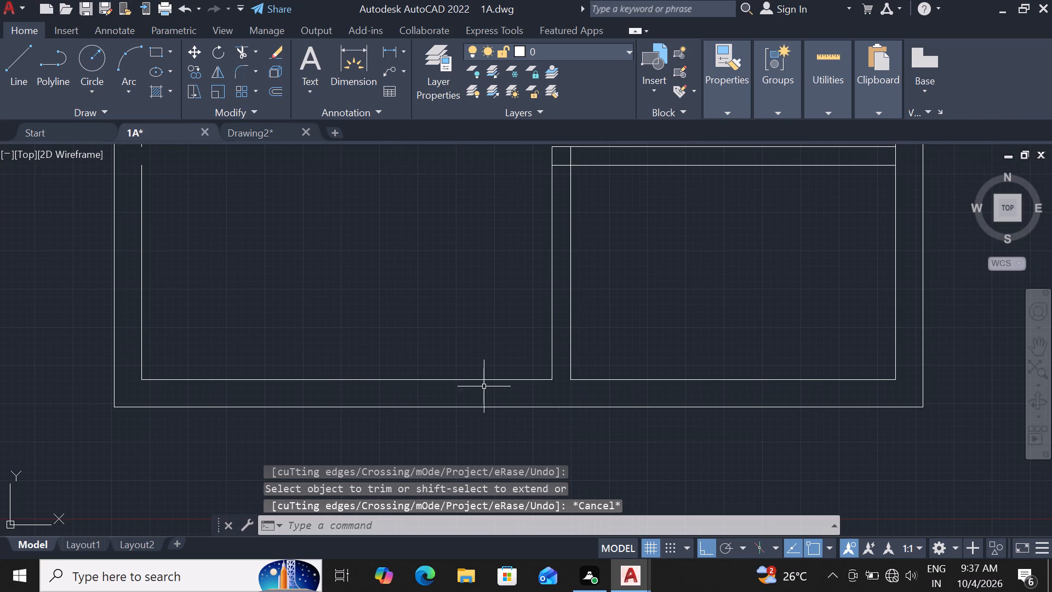
Offset the bottom outer wall's inner line, left of the central wall, 8' upward.
left_click(489, 382)
type("of")
key("space")
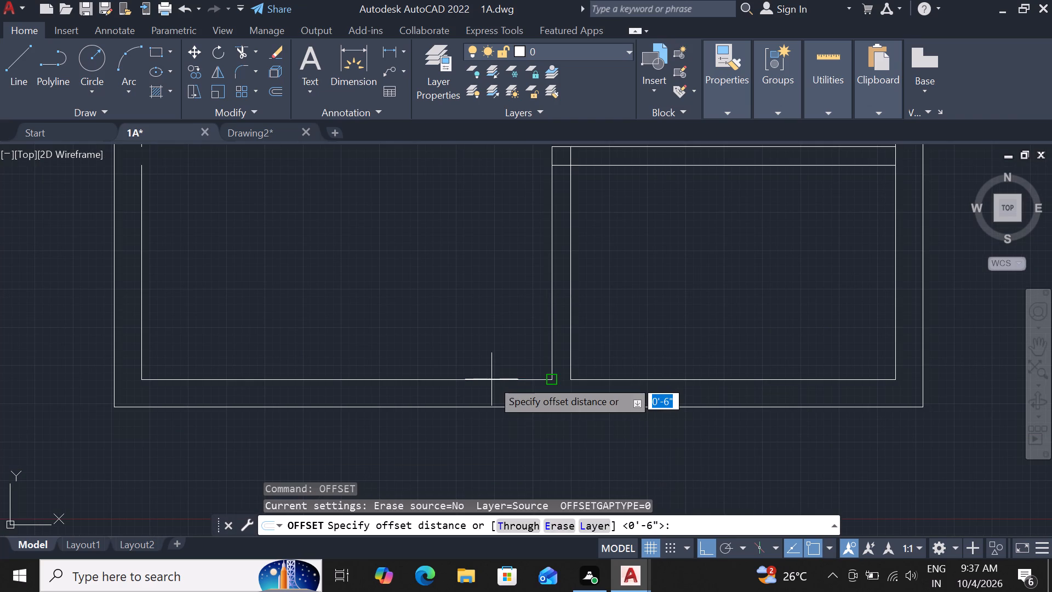
scroll(491, 379, "down", 1)
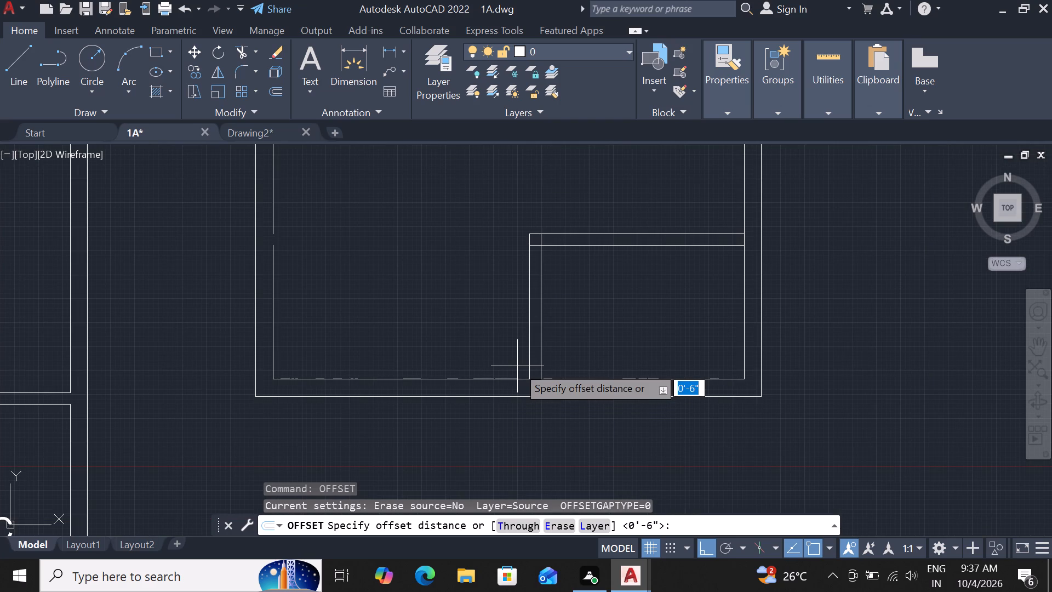
scroll(517, 366, "down", 2)
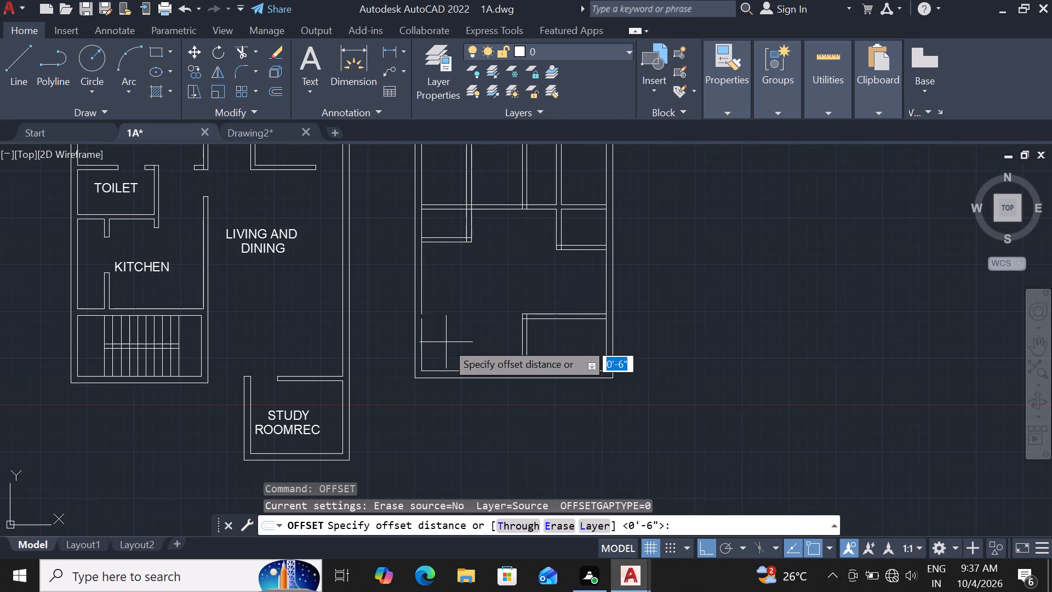
scroll(446, 342, "up", 1)
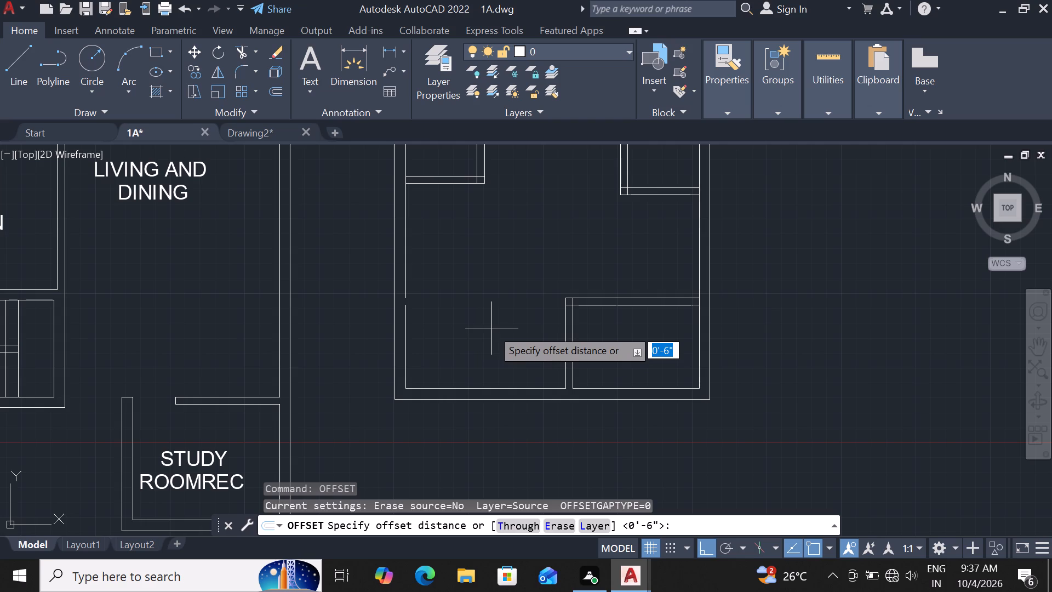
type("8'")
key("Return")
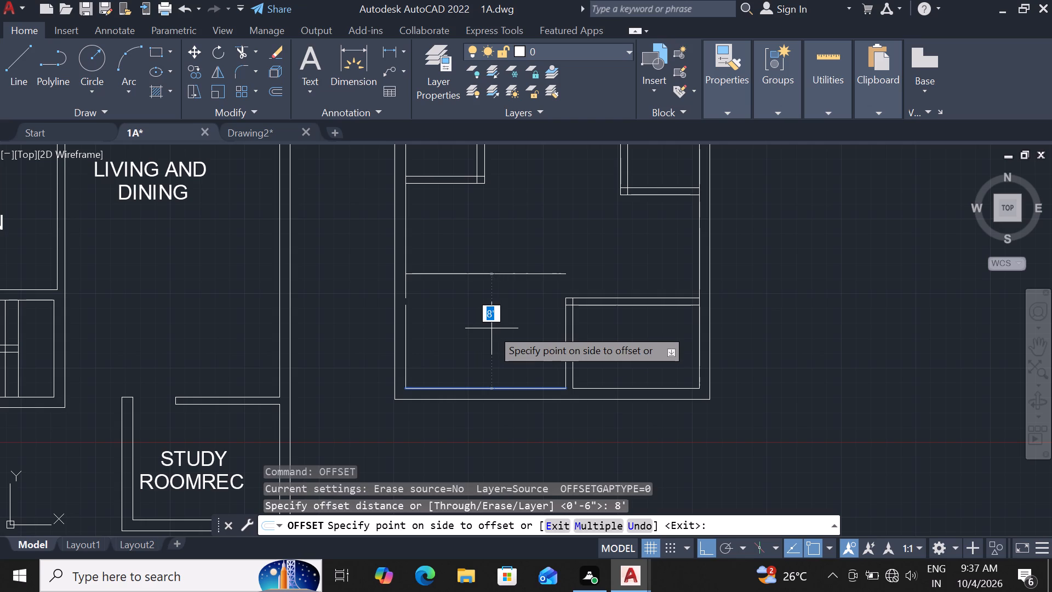
left_click(491, 328)
key("Escape")
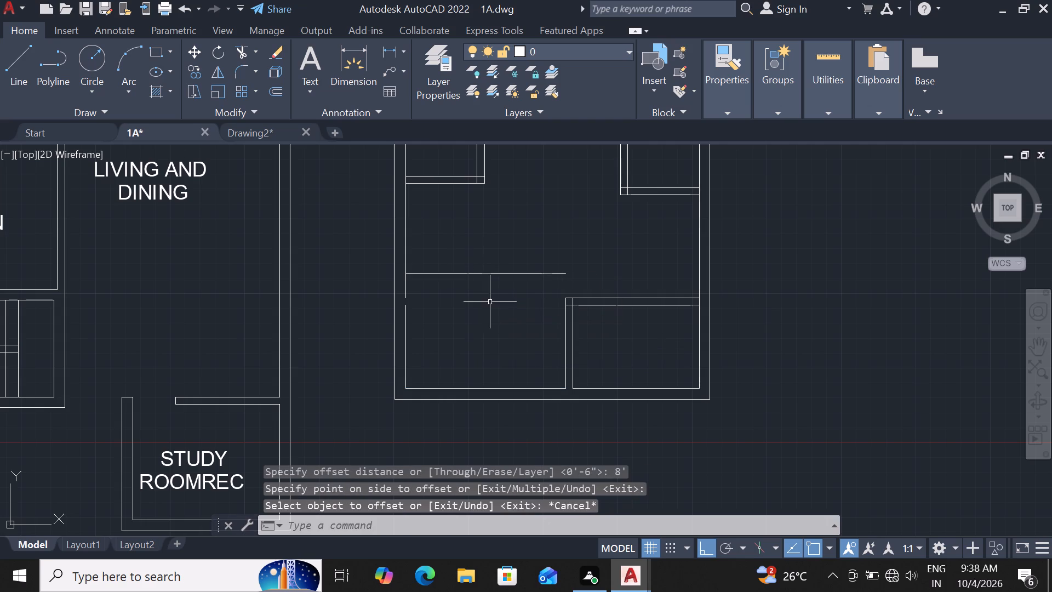
Offset the new horizontal line 6" upward to form the second face of the left cross wall.
left_click(509, 275)
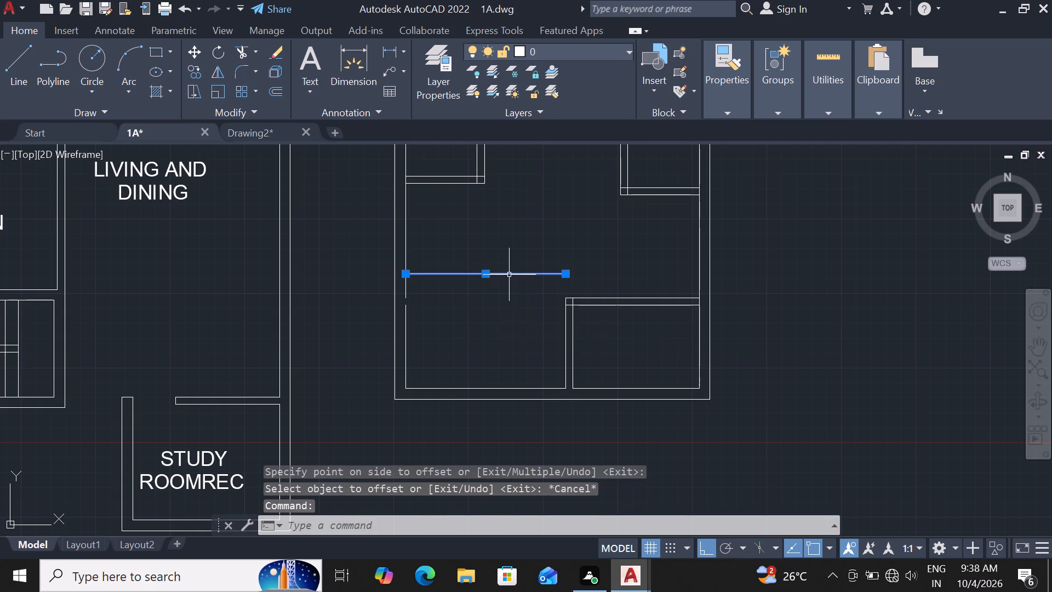
type("of 6\"")
key("Return")
left_click(514, 266)
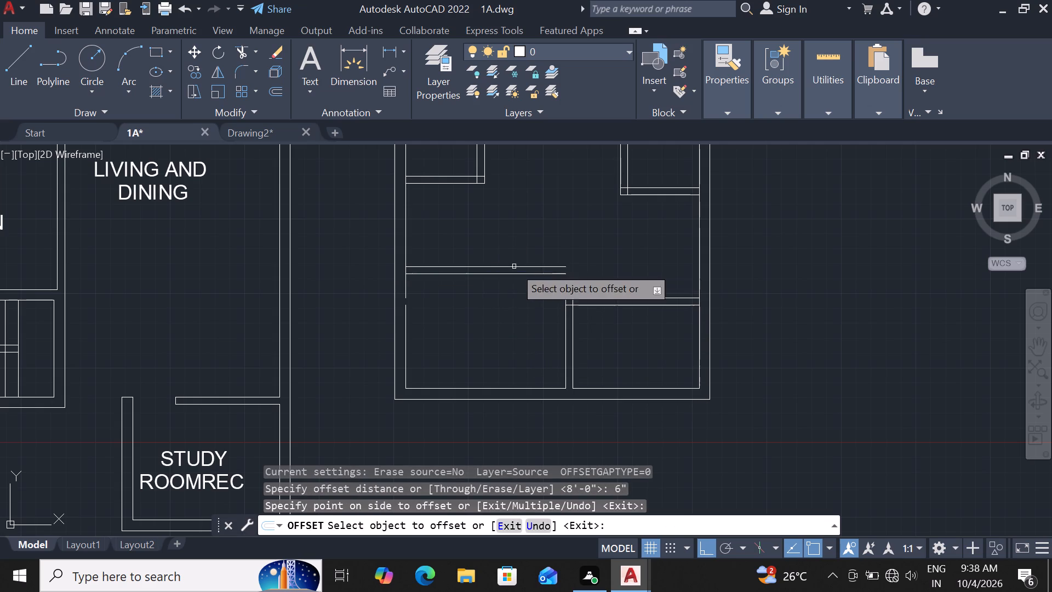
key("Escape")
Extend the lower piece of the left outer wall's inner line upward to close the gap left by the removed cross wall.
scroll(419, 309, "up", 2)
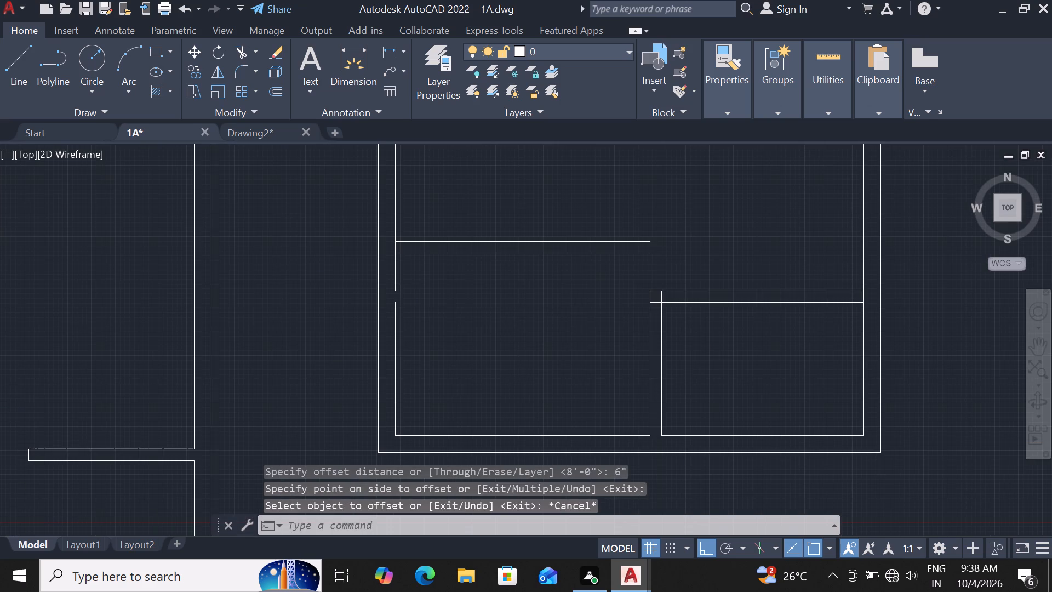
type("ex")
key("space")
key("space")
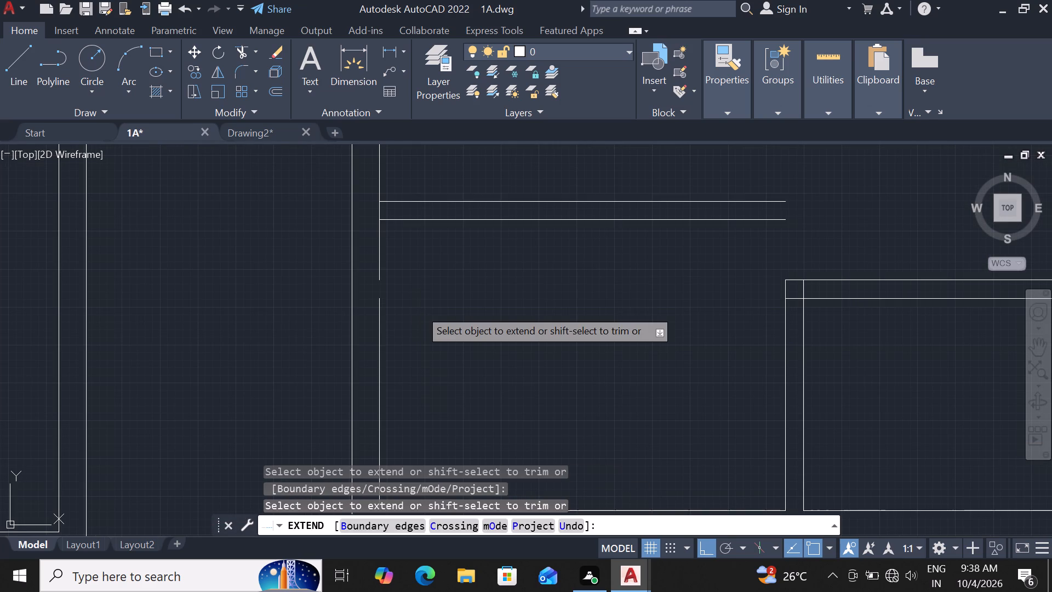
left_click(378, 329)
key("Escape")
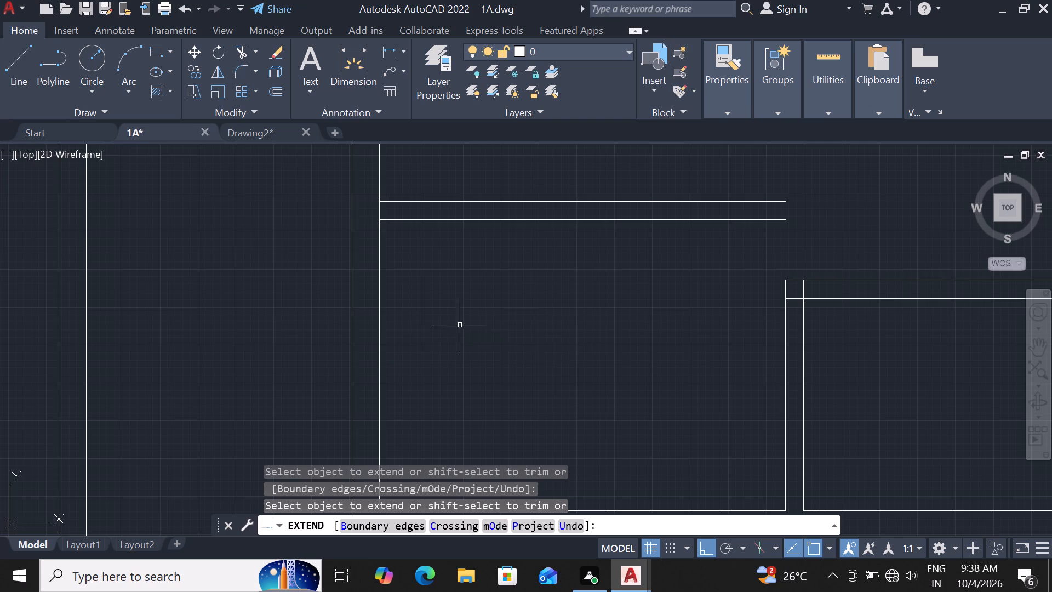
Trim the left outer wall's inner line between the two faces of the new left cross wall.
scroll(551, 305, "down", 3)
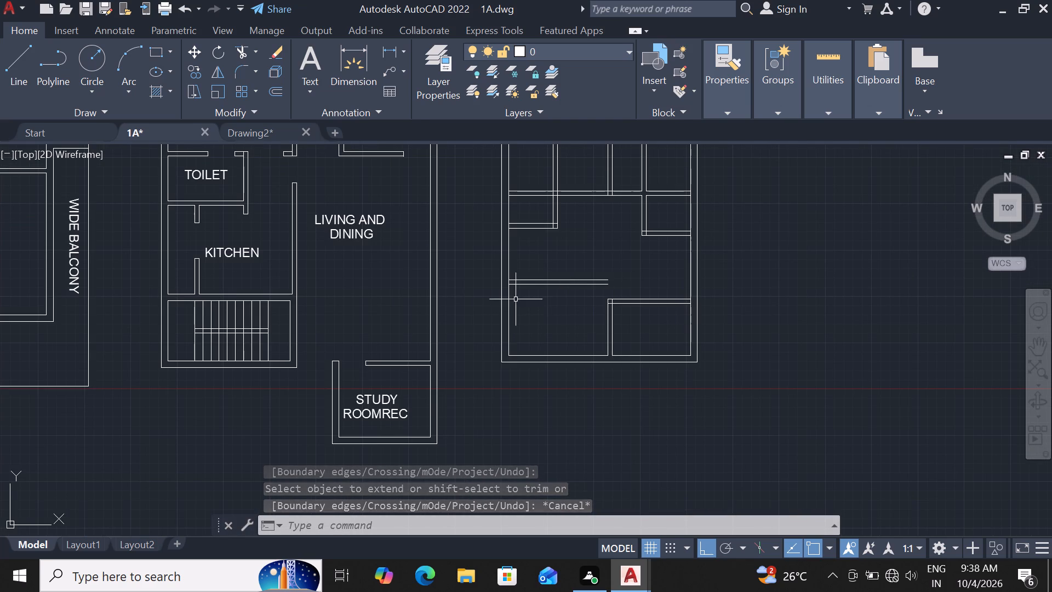
scroll(511, 280, "up", 3)
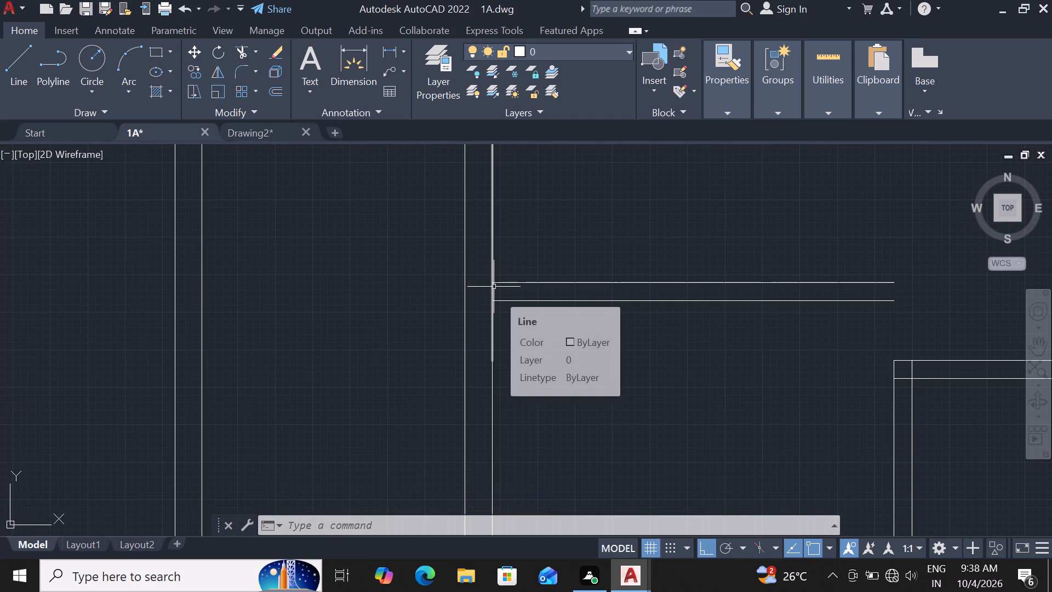
type("tr")
key("space")
key("space")
scroll(494, 287, "up", 2)
left_click(473, 303)
left_click(510, 305)
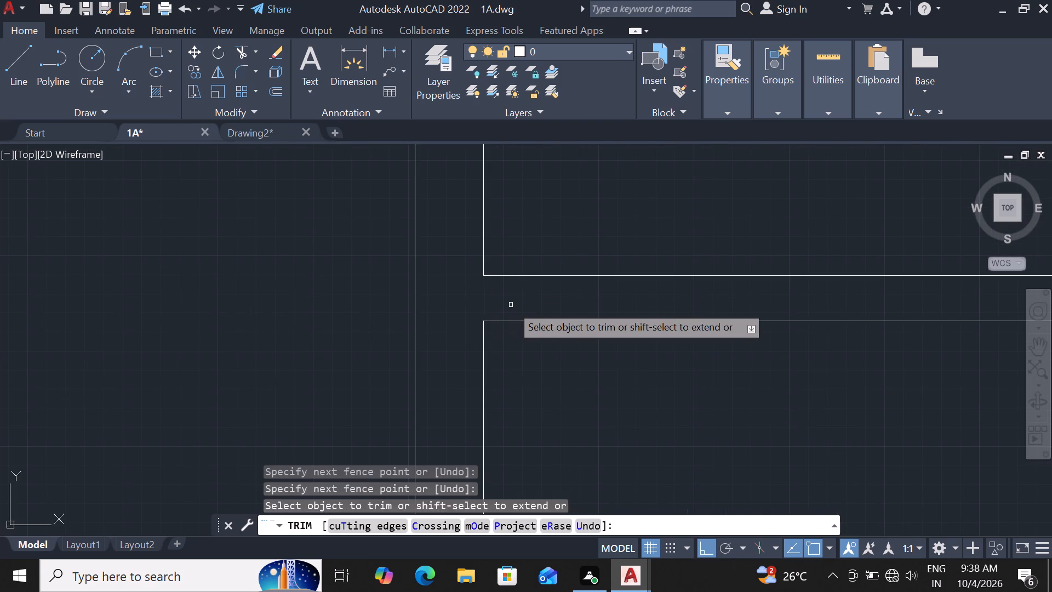
scroll(511, 305, "down", 1)
key("Escape")
Offset the left outer wall's inner line below the new cross wall 7'8" rightward into the room.
left_click(493, 351)
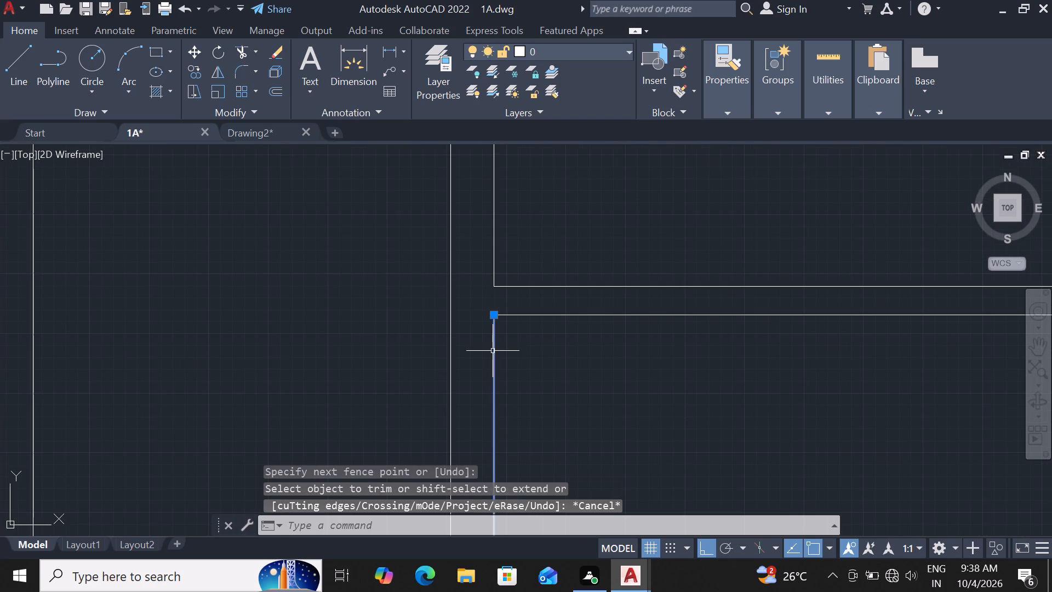
type("of")
key("space")
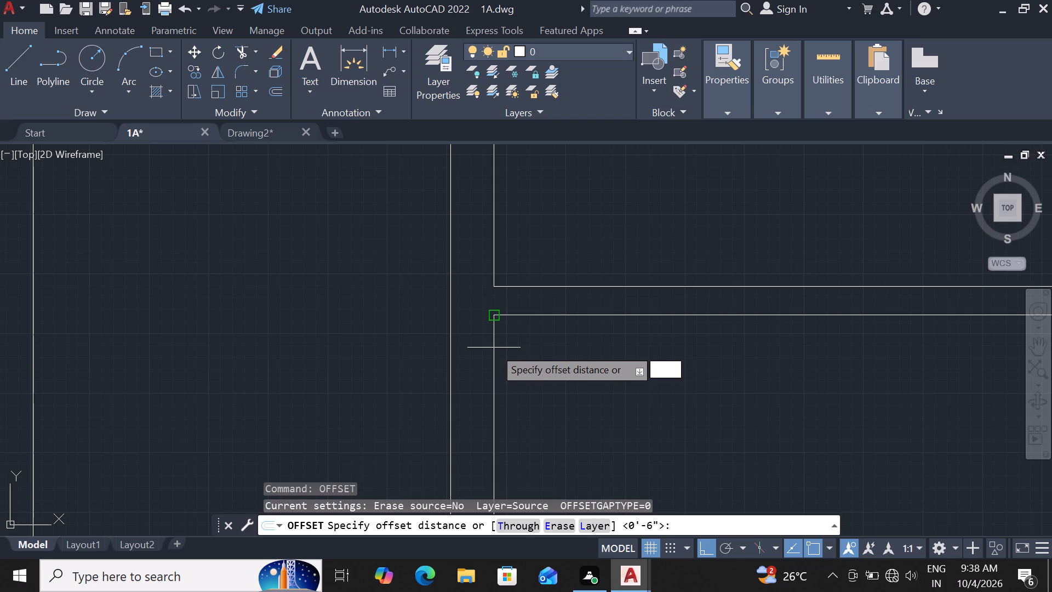
key("7")
key("apostrophe")
type("8\"")
key("Return")
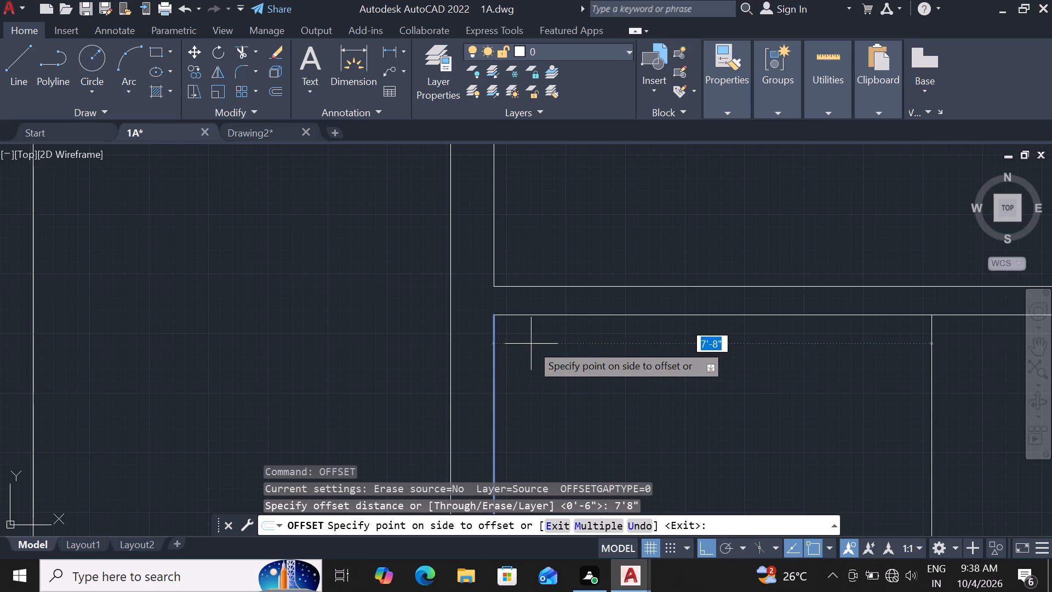
left_click(531, 344)
scroll(531, 344, "down", 4)
scroll(638, 379, "up", 2)
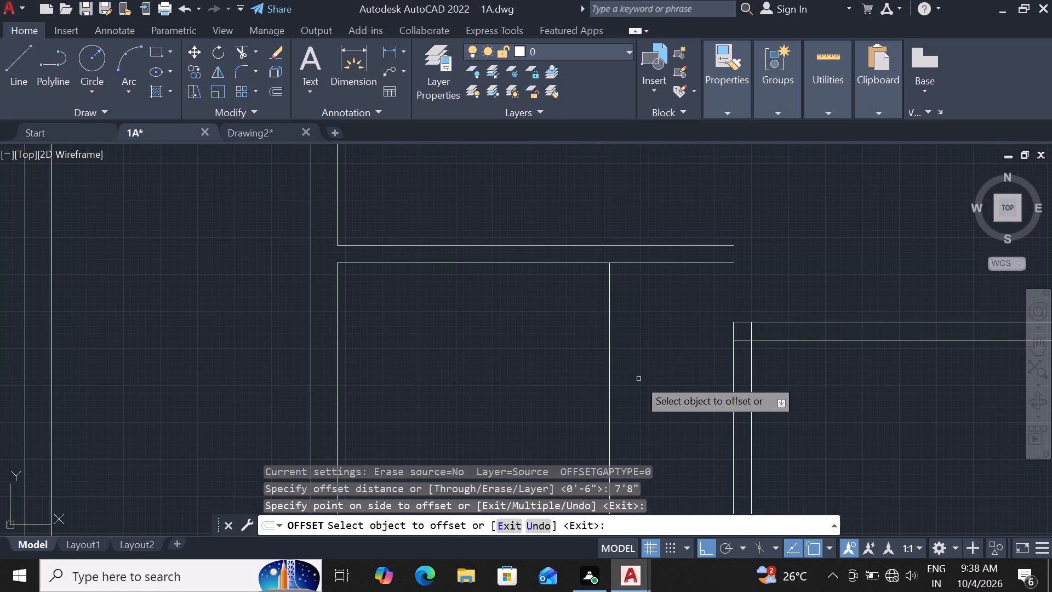
key("Escape")
Offset the new vertical line 6" rightward to form the second face of the partition wall.
left_click(610, 406)
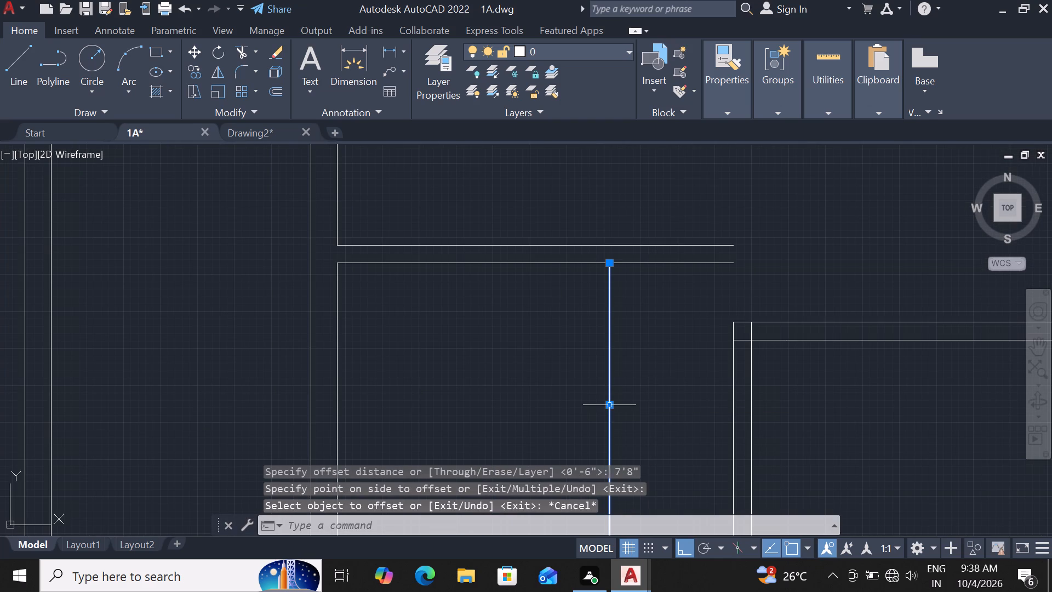
key("p")
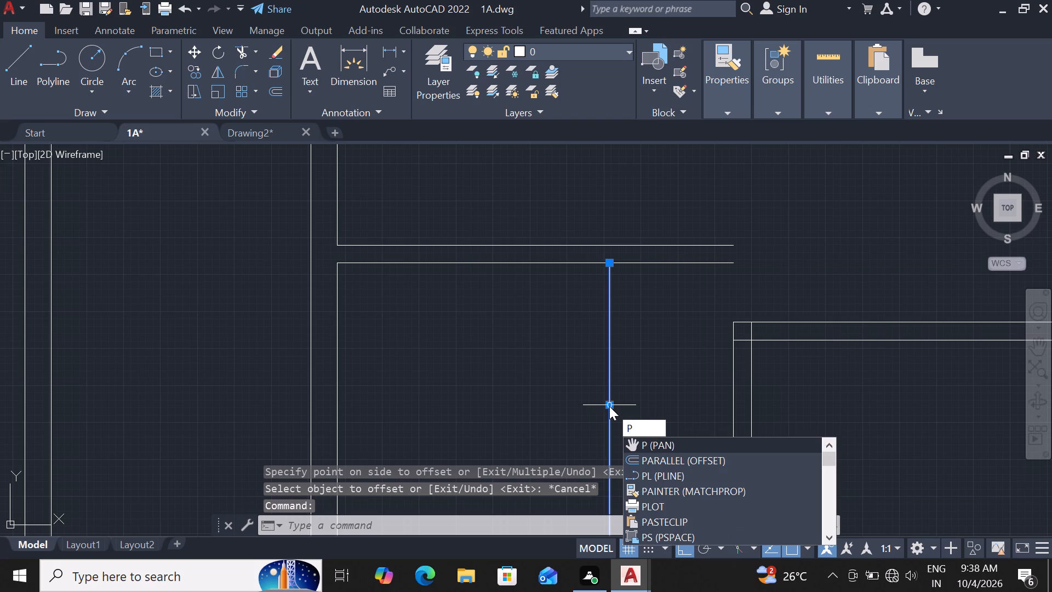
key("BackSpace")
key("o")
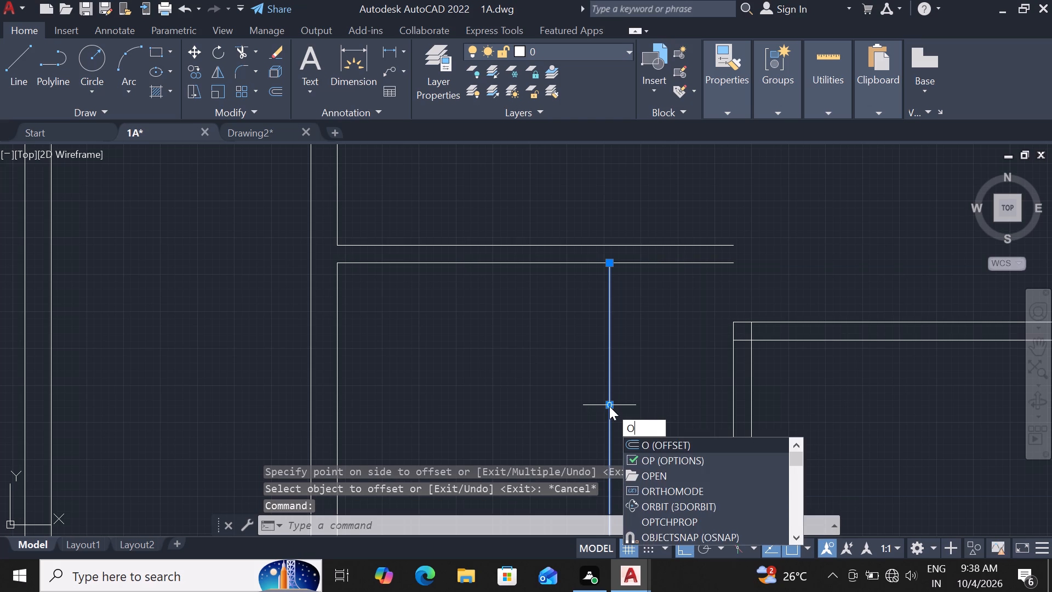
key("f")
key("Return")
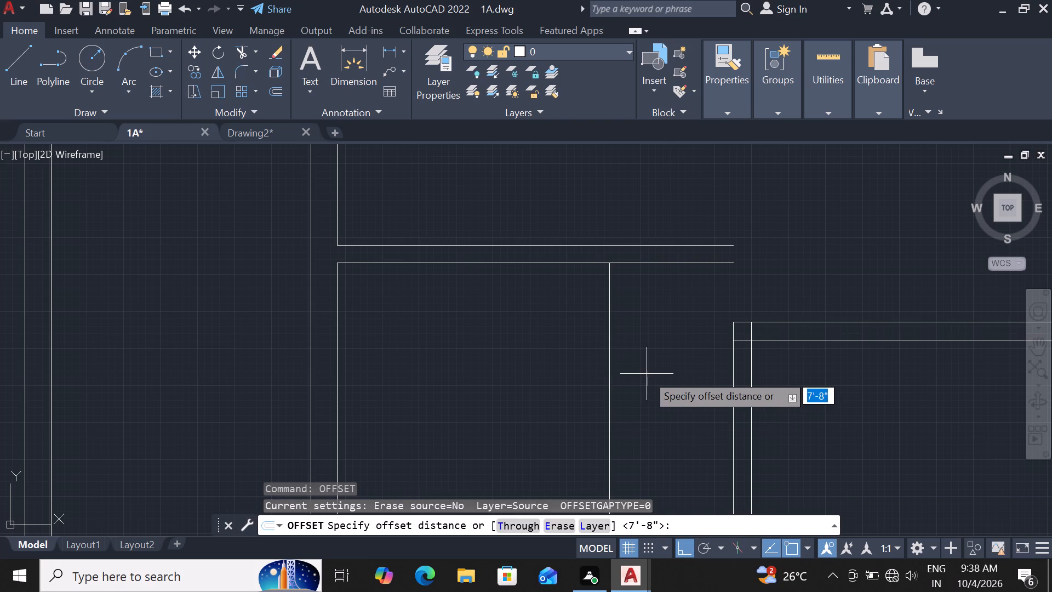
type("6\"")
key("Return")
left_click(650, 384)
scroll(654, 361, "down", 2)
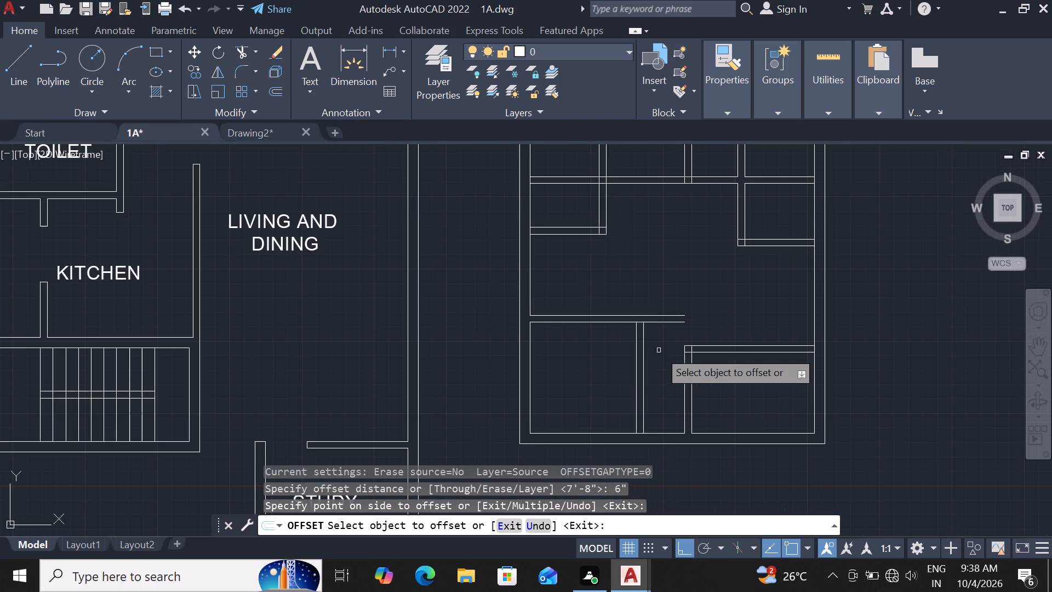
key("Escape")
Extend both partition faces up to the cross wall's upper face and down to the bottom outer wall's outer line.
type("ex")
key("space")
key("space")
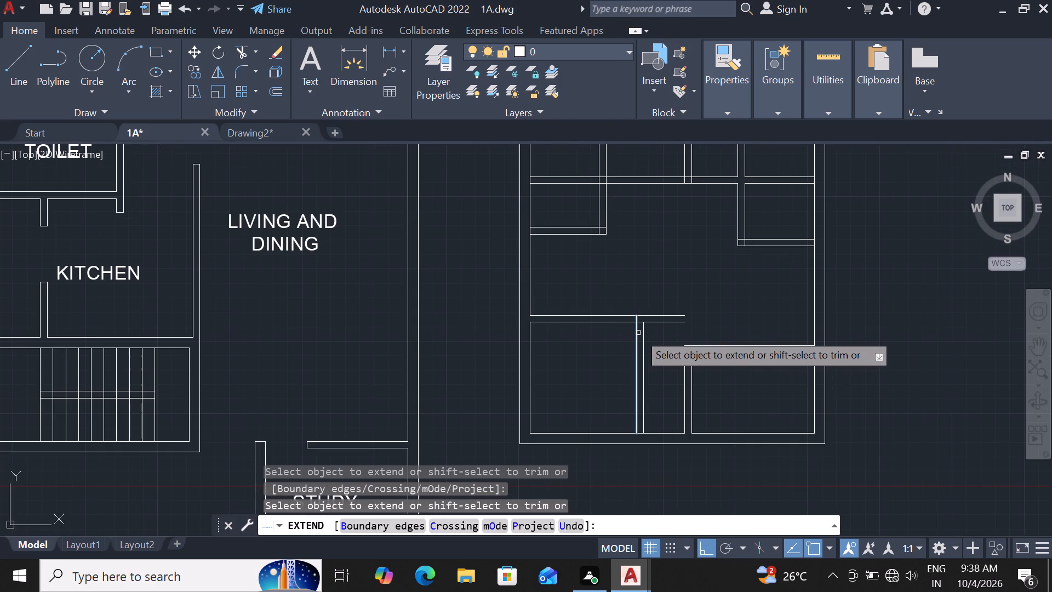
left_click(638, 333)
left_click(643, 332)
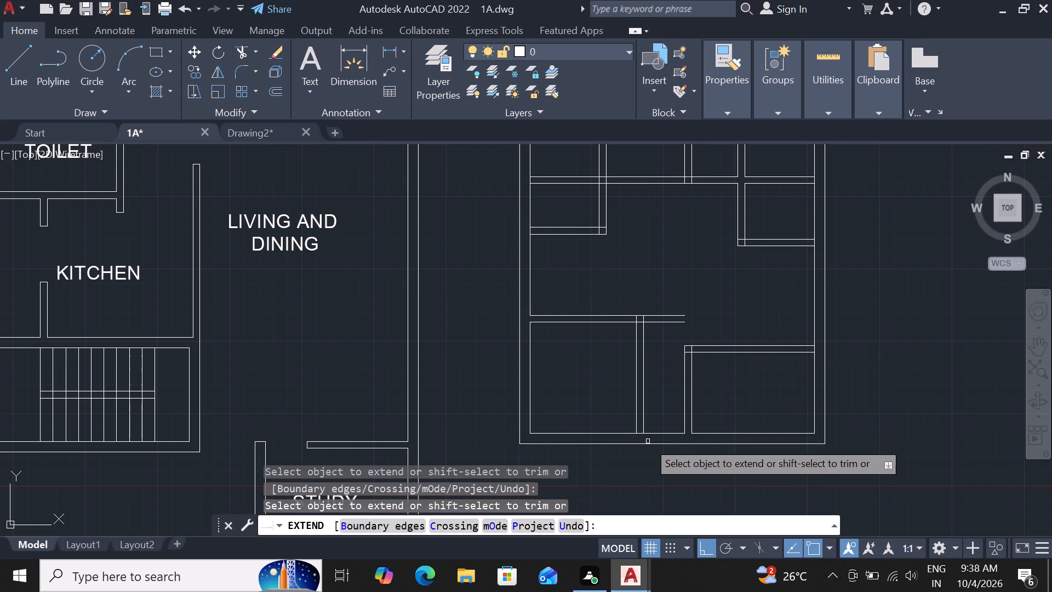
left_click(638, 408)
left_click(643, 401)
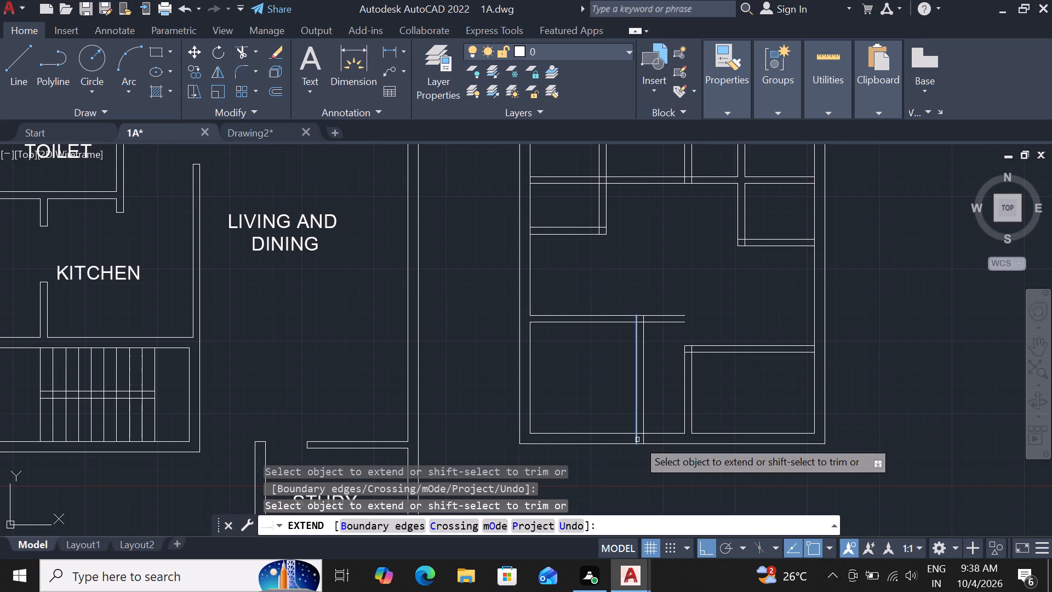
Trim the partition's left face inside the bottom outer wall and the wall's inner line between the two partition faces.
key("Escape")
scroll(637, 440, "up", 3)
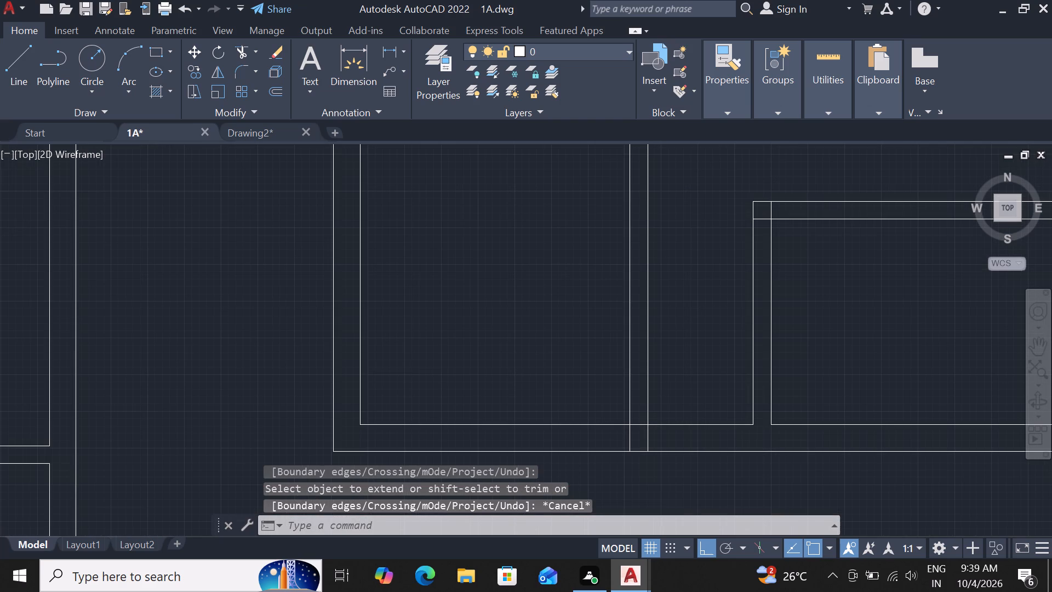
type("tr")
key("space")
key("space")
scroll(599, 439, "up", 2)
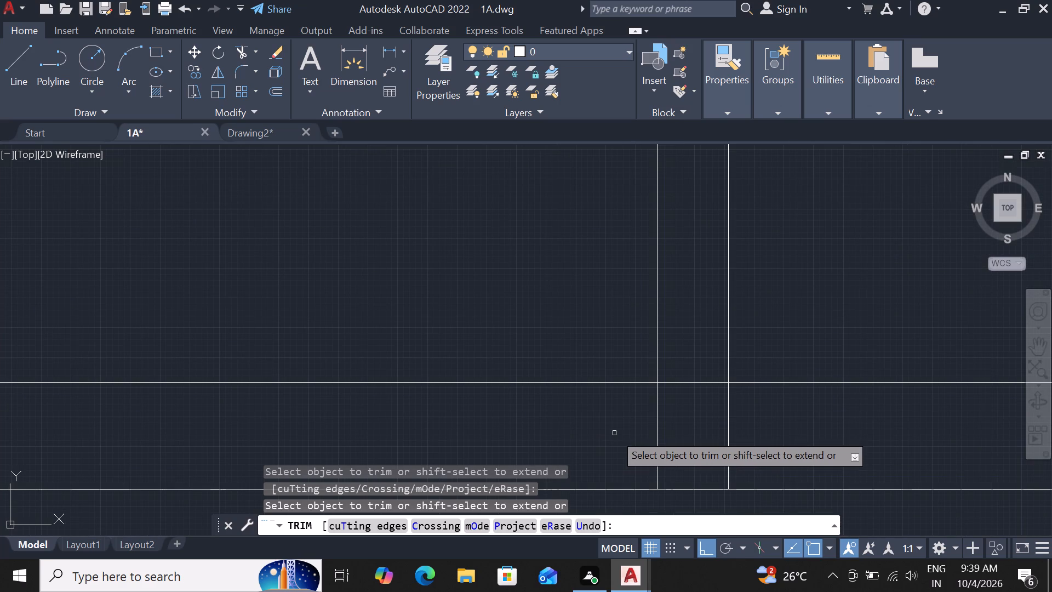
left_click(625, 433)
left_click(678, 430)
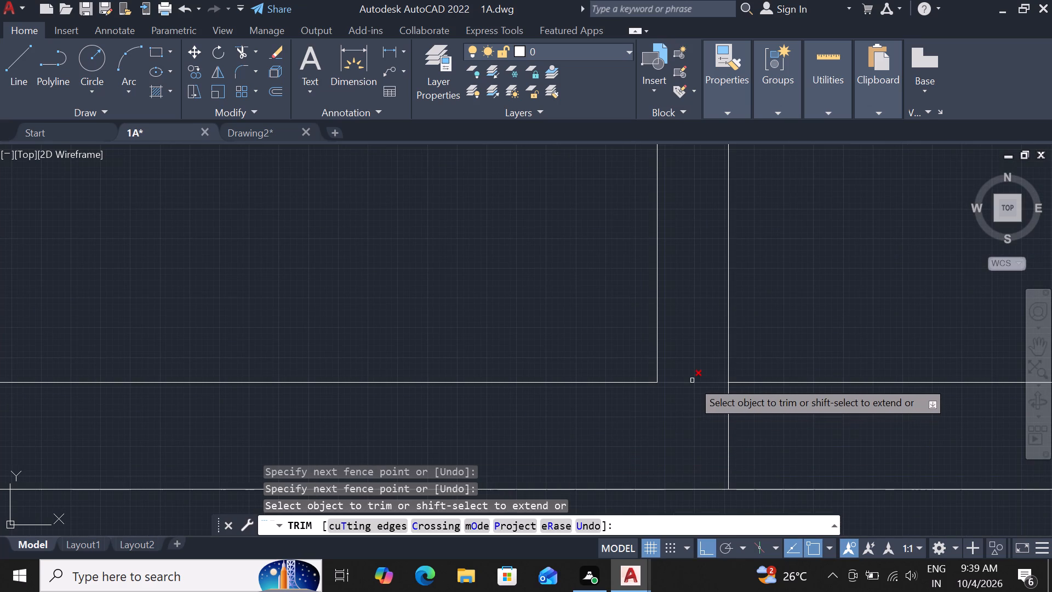
left_click(692, 380)
Trim the left cross wall's overhang beyond the partition and the overlapping line ends inside their corner.
scroll(690, 395, "down", 5)
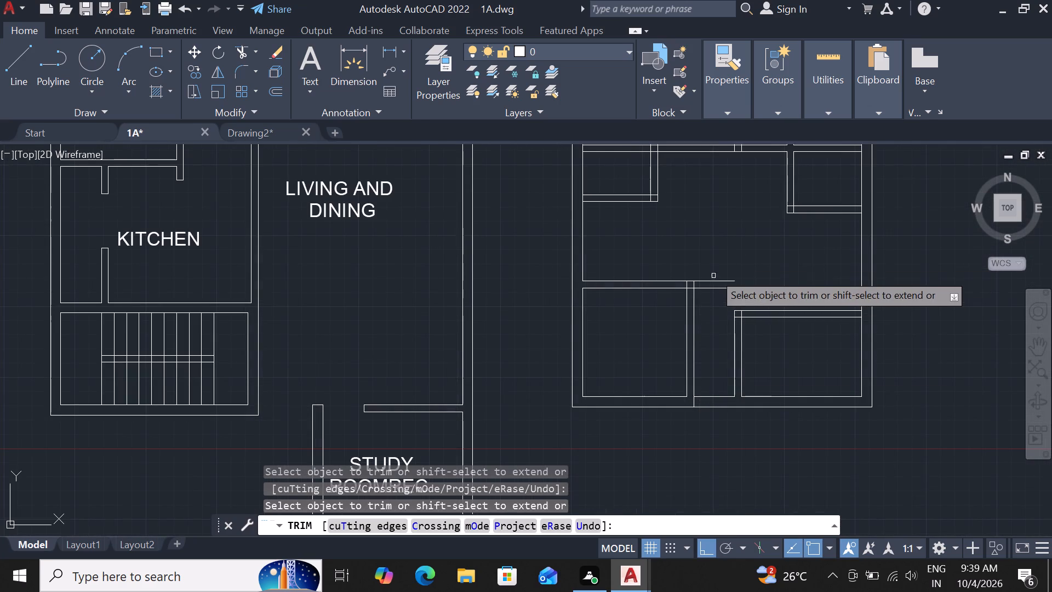
left_click(713, 259)
left_click(713, 305)
scroll(689, 294, "up", 1)
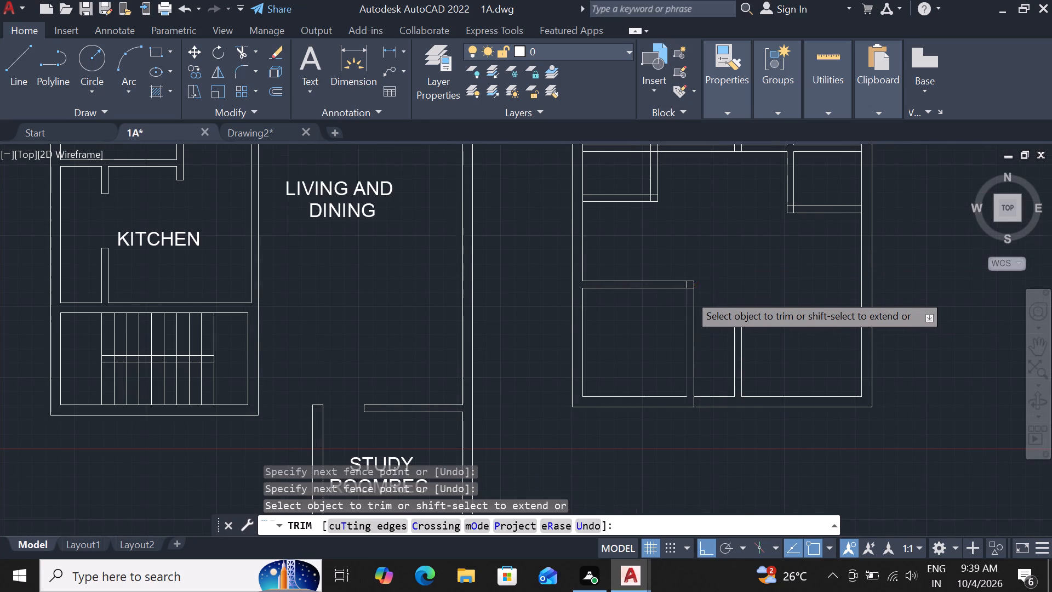
scroll(689, 294, "up", 1)
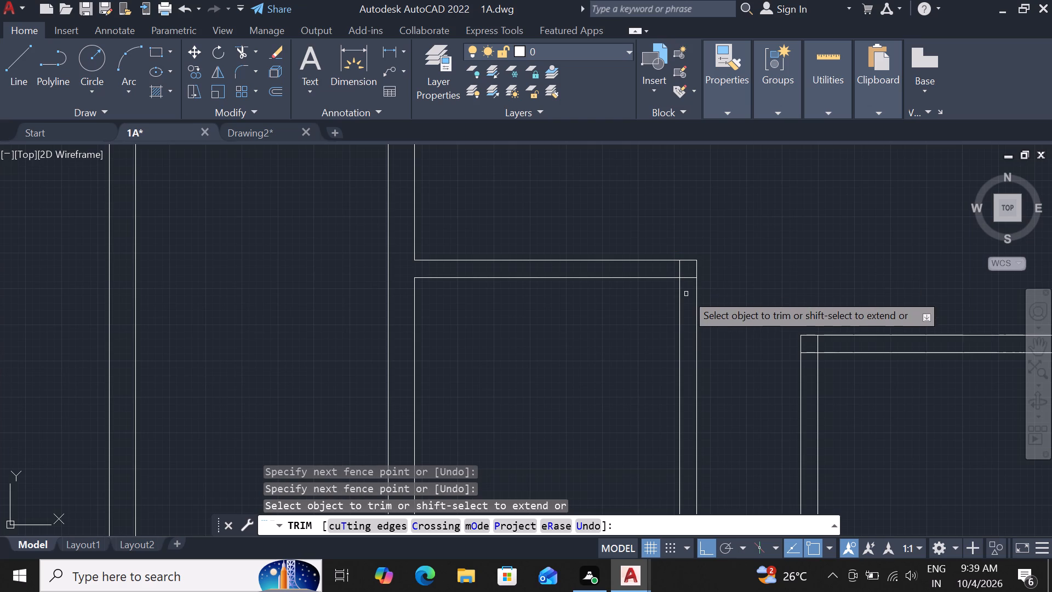
left_click(690, 279)
left_click(679, 274)
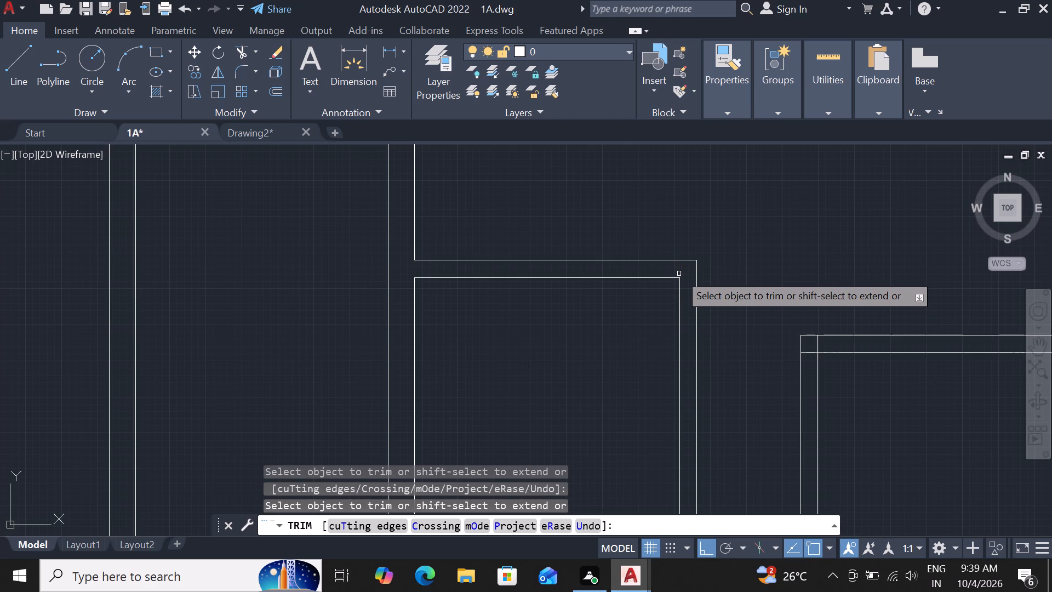
Trim the overlapping inner wall lines at the upper-left corner of the third plan's lower-right room.
scroll(739, 293, "down", 2)
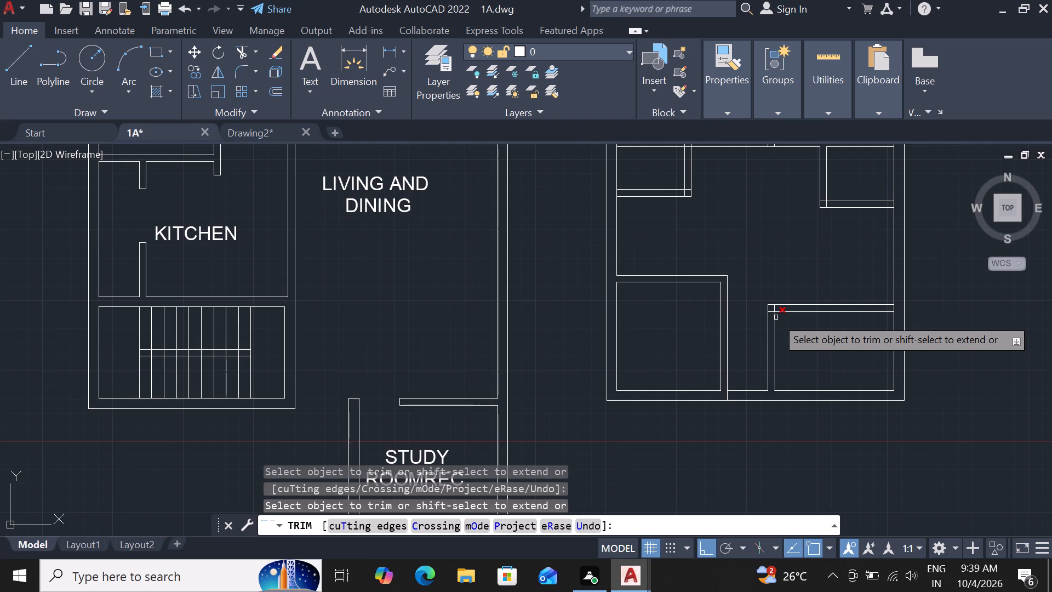
scroll(764, 311, "up", 3)
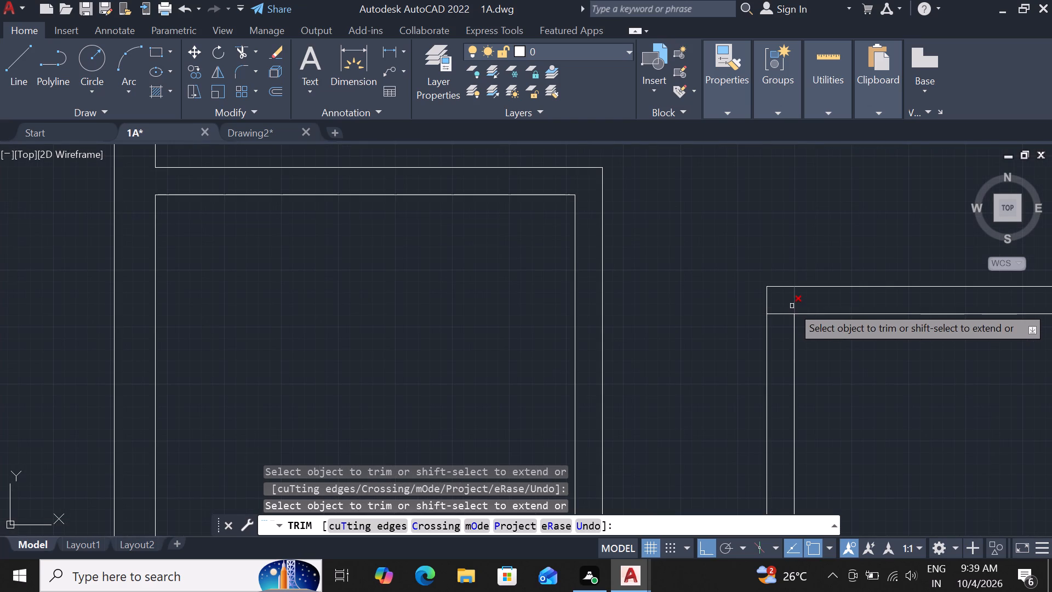
left_click(795, 304)
left_click(779, 316)
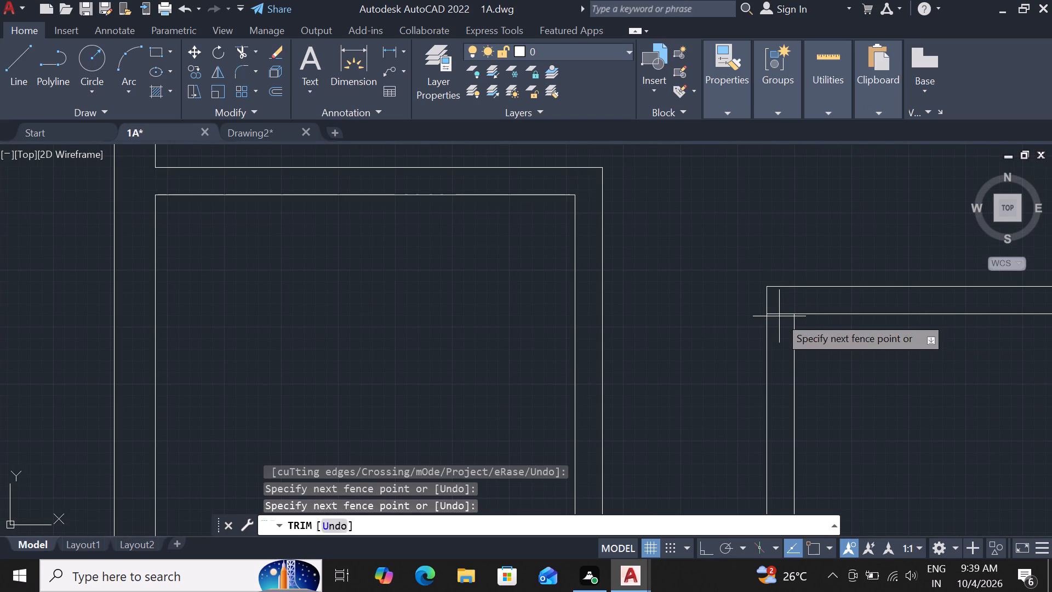
left_click(782, 311)
scroll(782, 311, "down", 2)
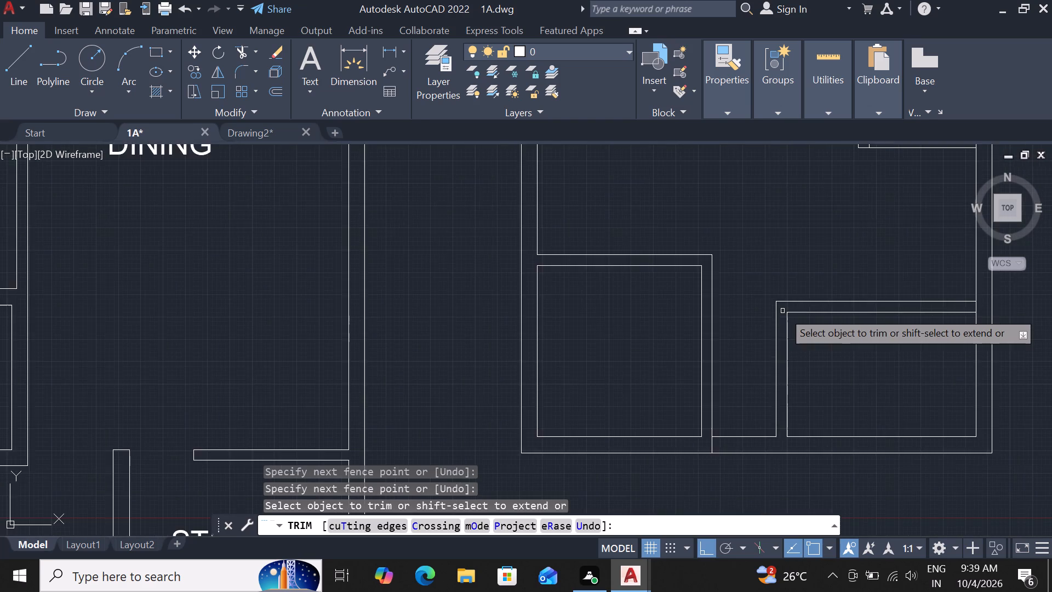
scroll(782, 311, "down", 2)
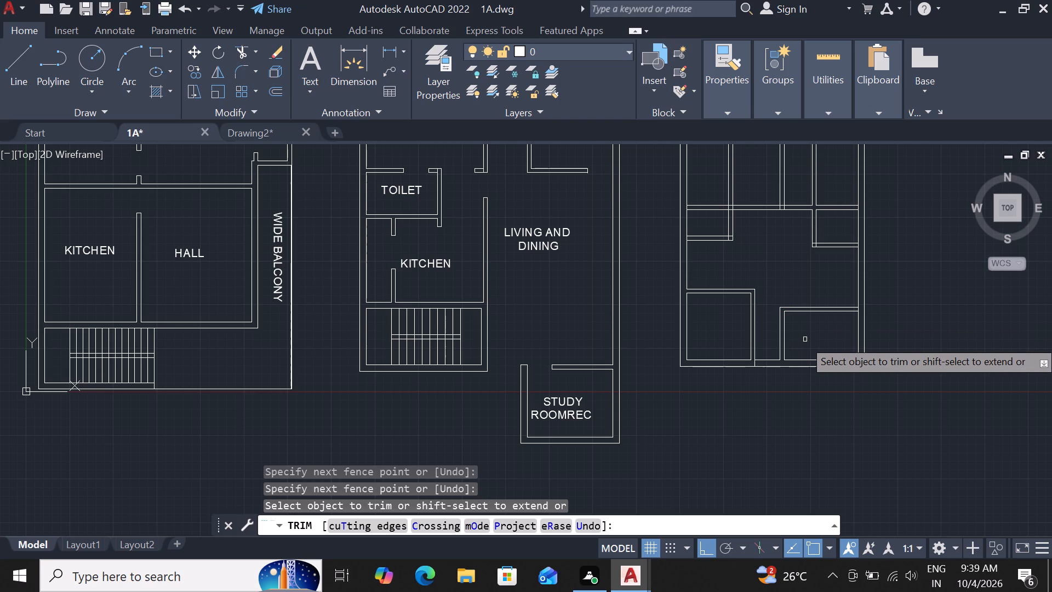
scroll(799, 341, "down", 1)
scroll(774, 357, "up", 3)
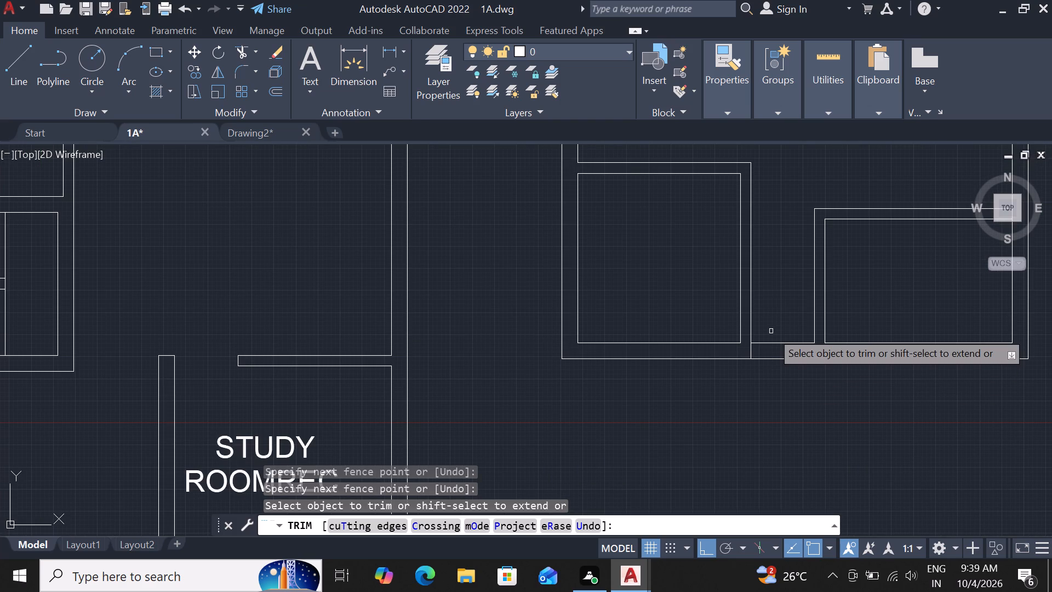
key("Escape")
Extend the outer face of the lower-right room's left wall down to the bottom outer wall's outer line.
left_click(771, 331)
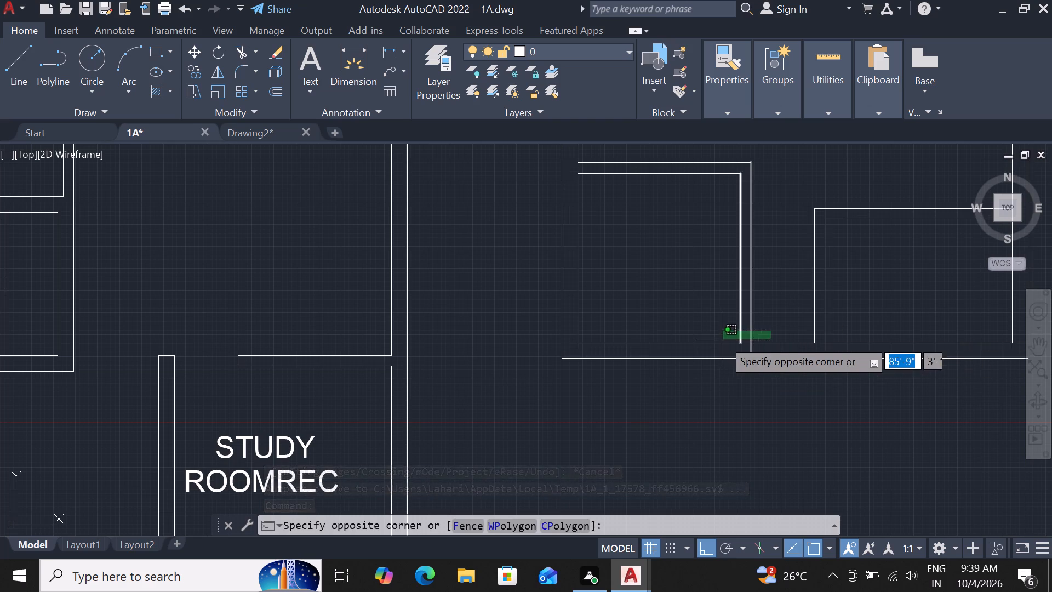
key("Escape")
key("e")
key("x")
key("space")
key("space")
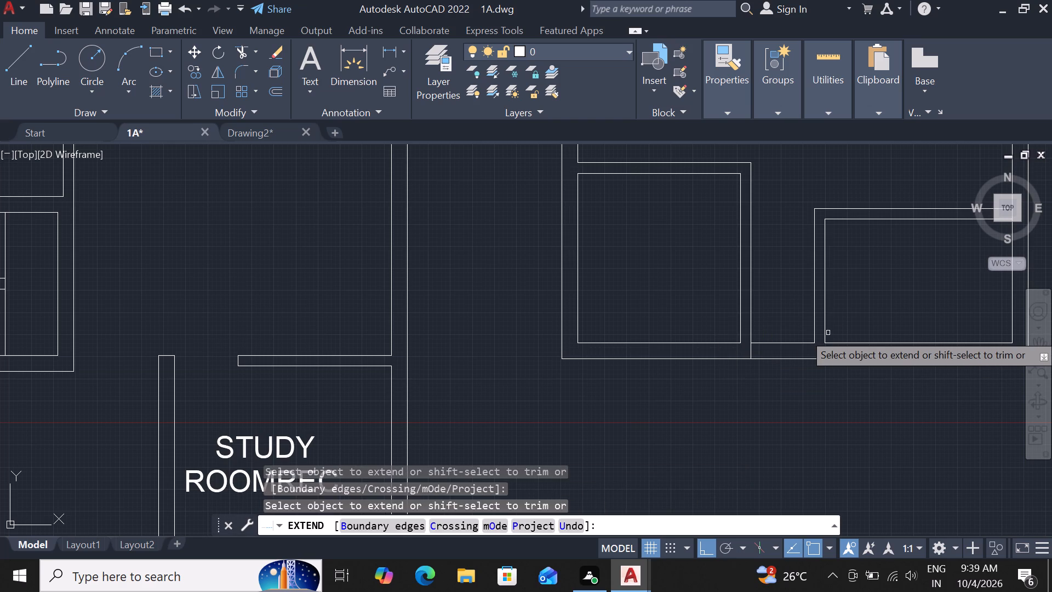
left_click(814, 339)
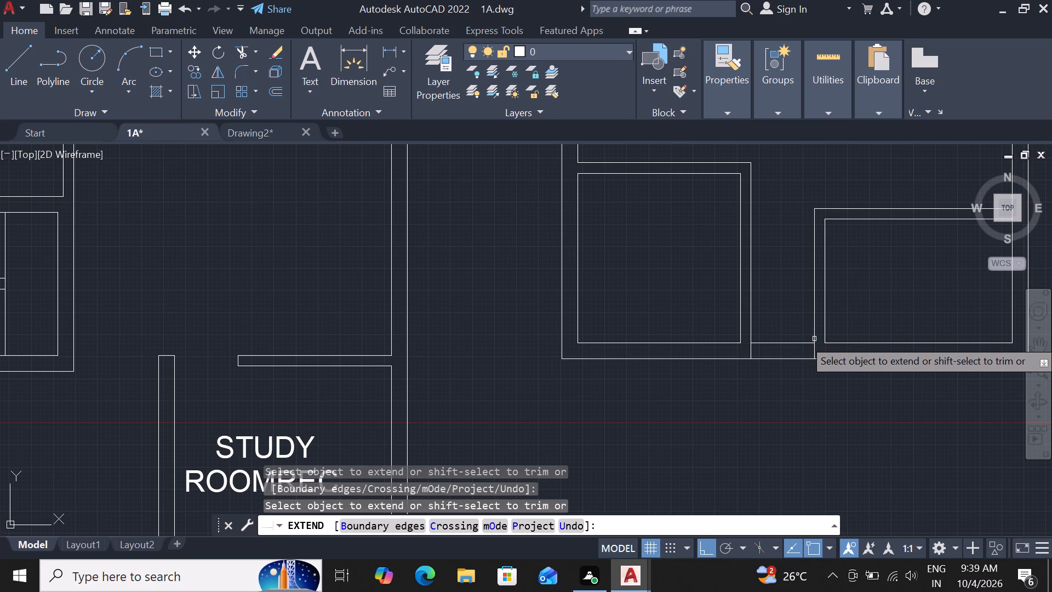
key("Escape")
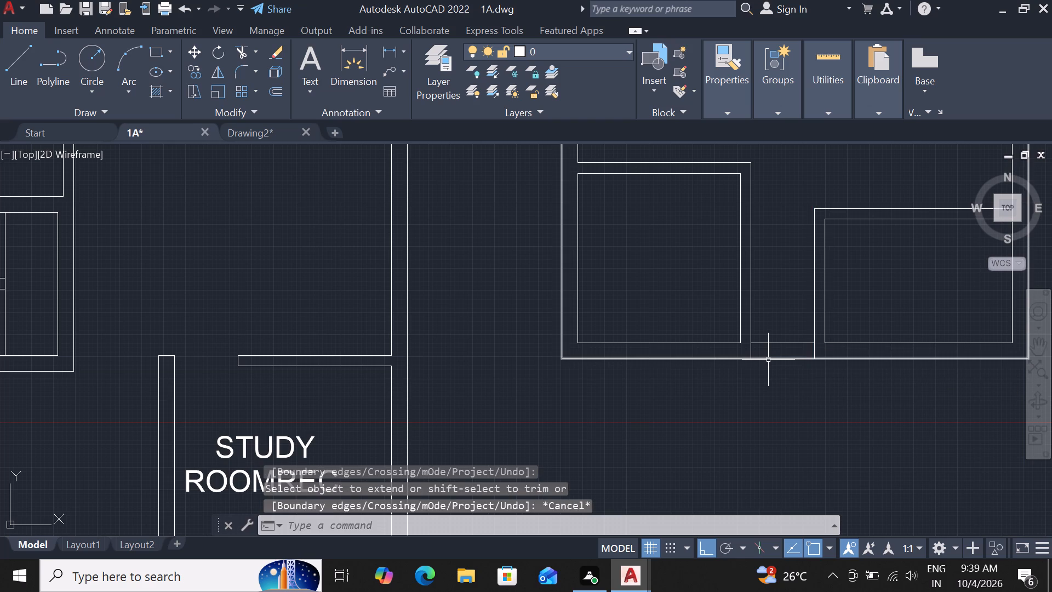
Trim both lines of the bottom outer wall between the two lower rooms to open the gap there.
type("tr")
key("space")
key("space")
left_click(778, 324)
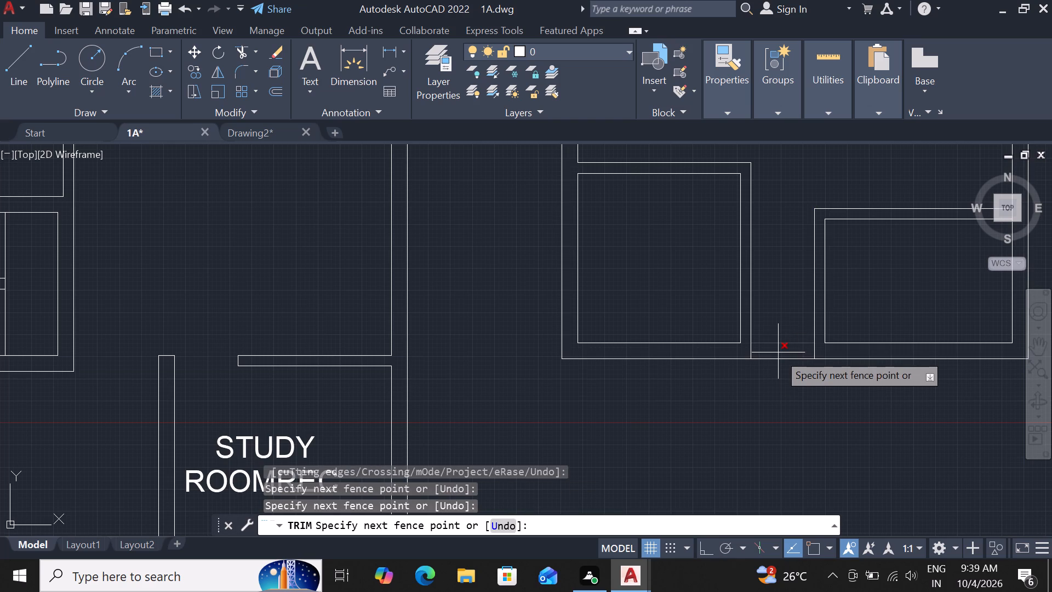
left_click(780, 377)
scroll(781, 370, "down", 1)
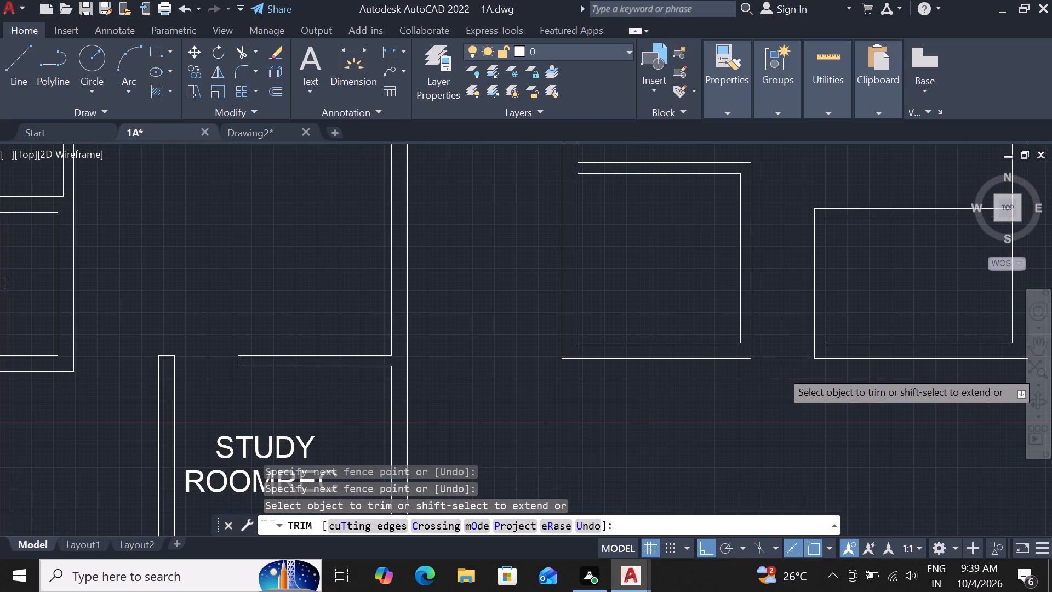
scroll(781, 370, "down", 1)
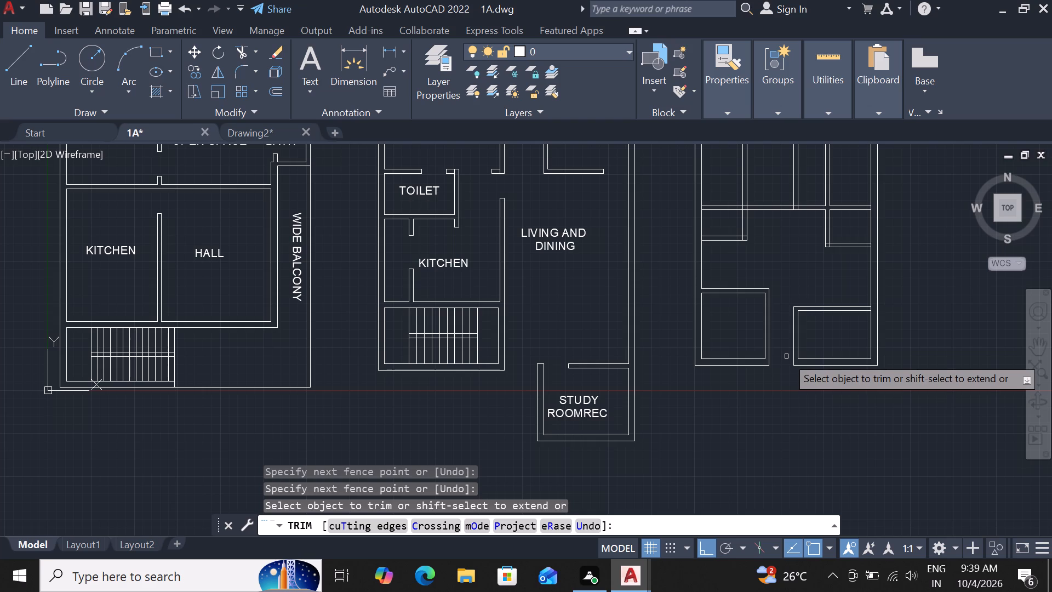
key("Escape")
Measure the lower-right room's inside width along its upper wall with a temporary dimension.
scroll(825, 351, "up", 2)
scroll(817, 348, "down", 2)
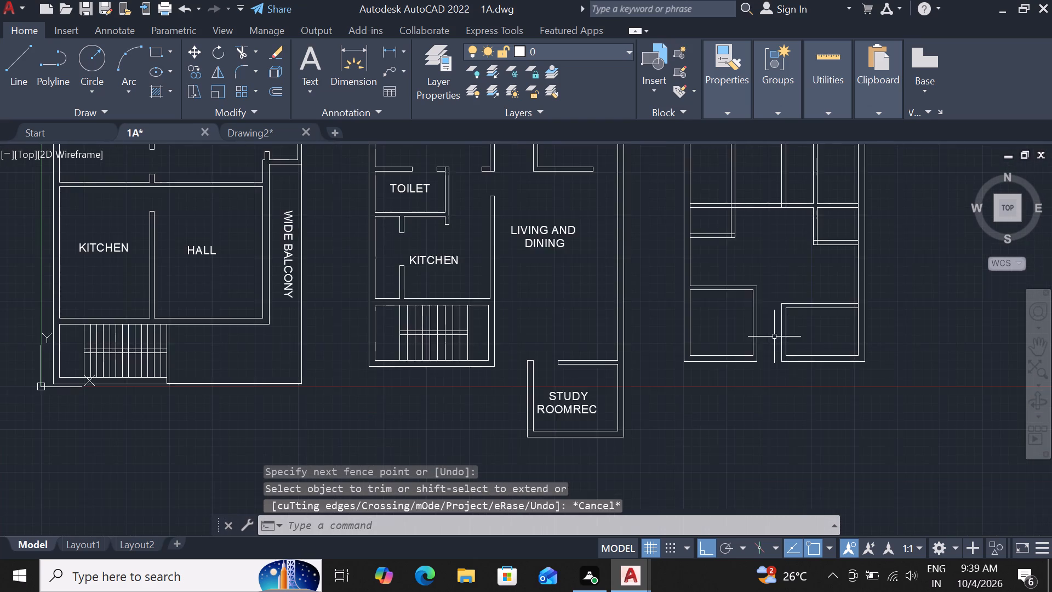
scroll(774, 337, "down", 1)
scroll(785, 333, "up", 3)
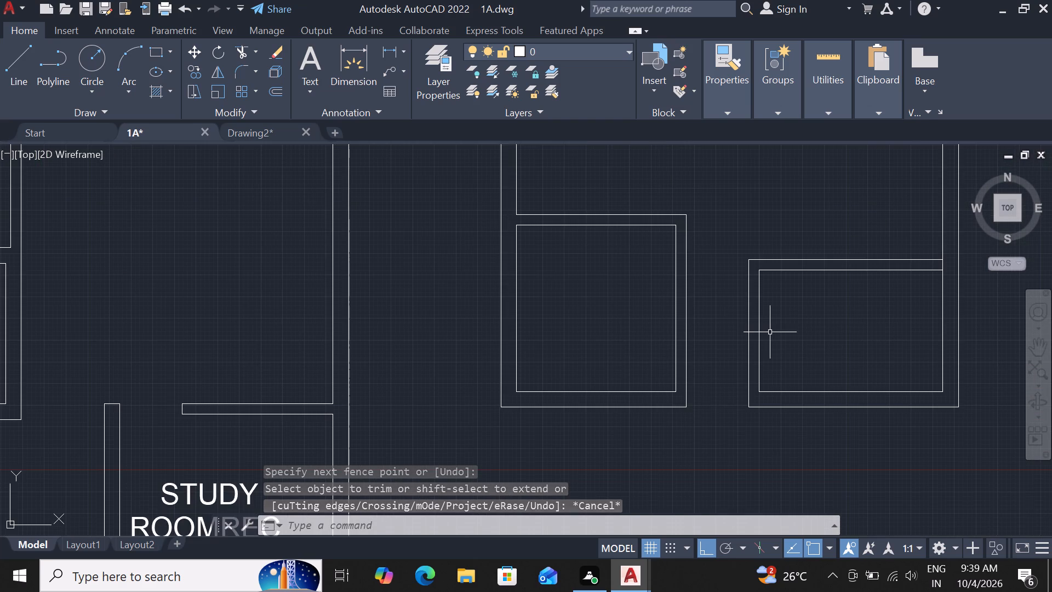
scroll(752, 331, "down", 1)
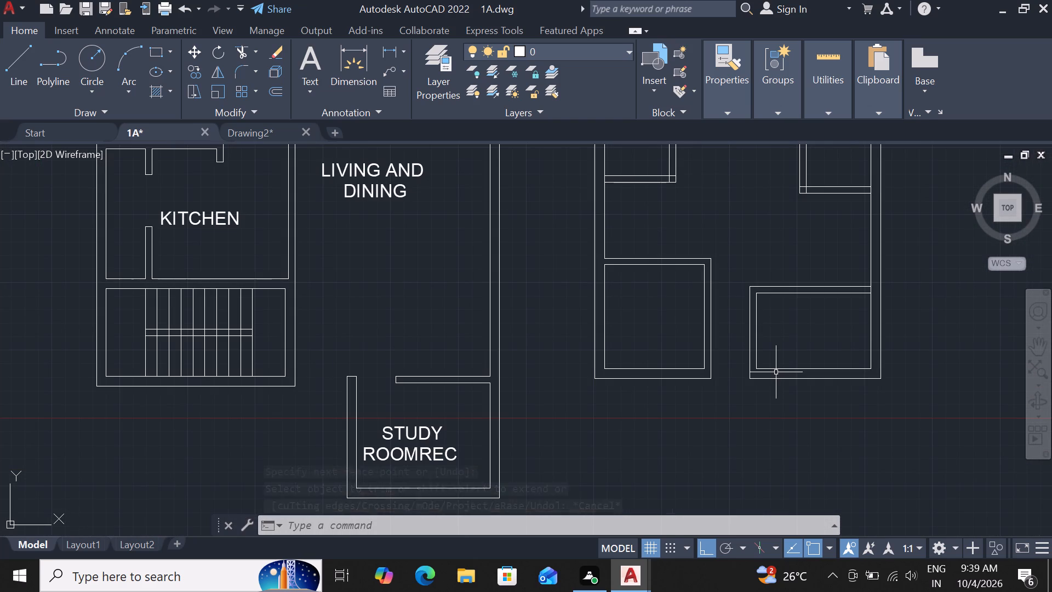
left_click(756, 345)
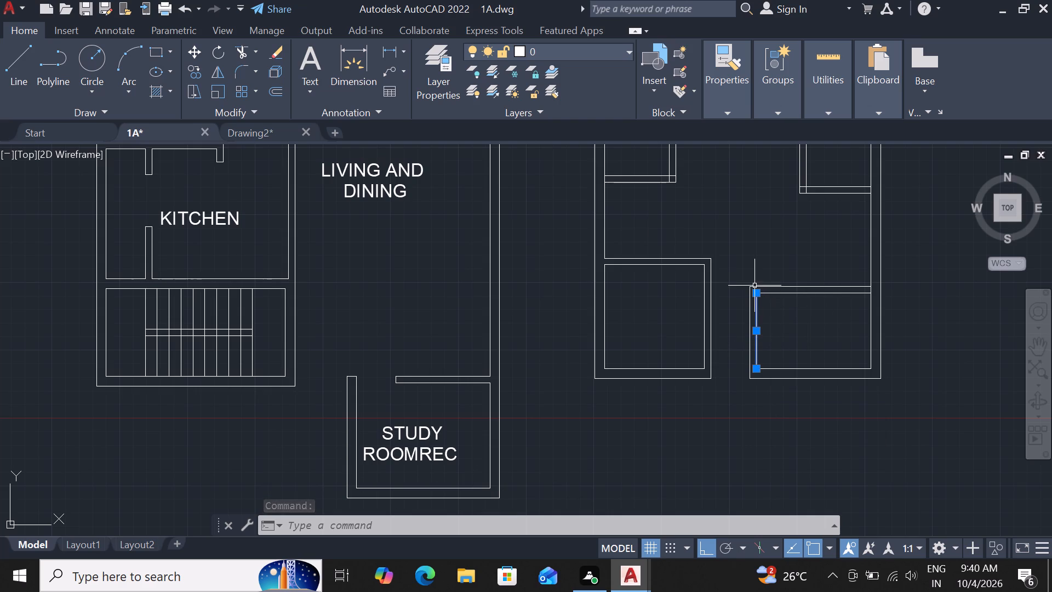
left_click_drag(347, 55, 365, 60)
scroll(713, 276, "down", 2)
scroll(800, 298, "up", 2)
scroll(634, 258, "up", 2)
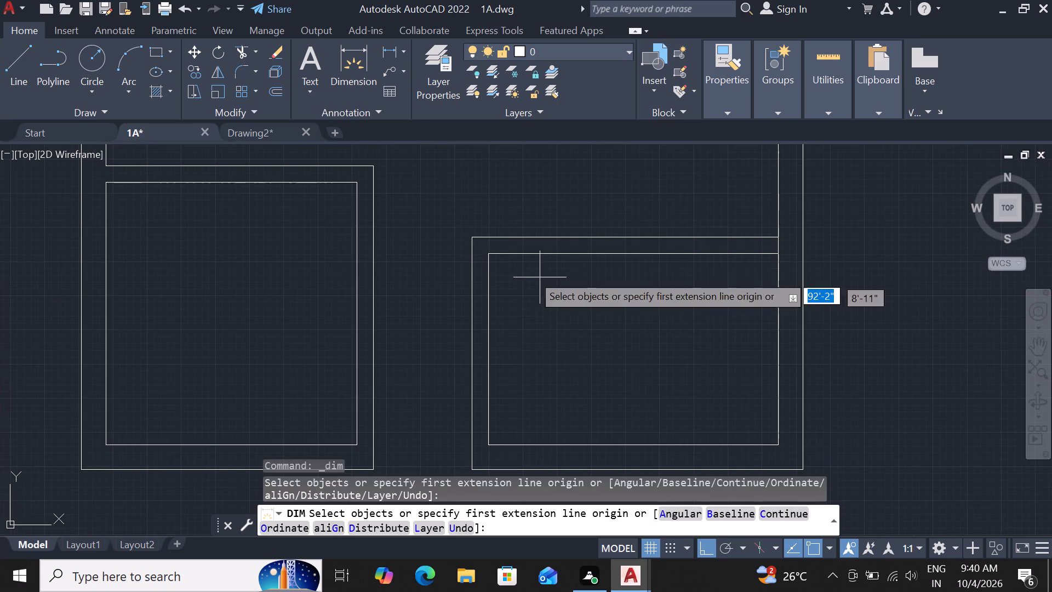
left_click_drag(485, 258, 510, 255)
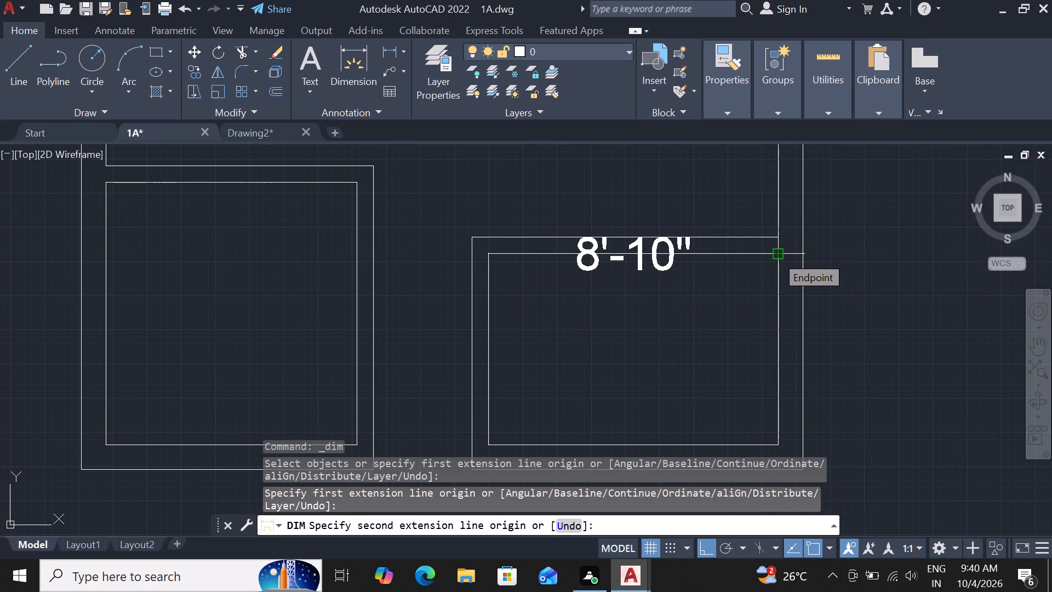
key("Escape")
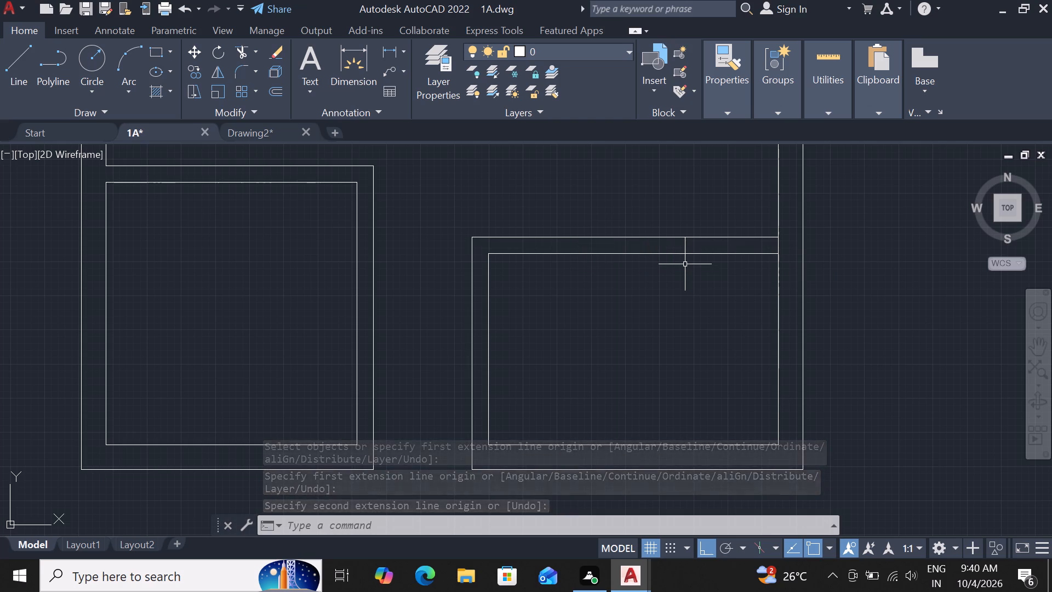
Measure from the lower-right room's upper wall end at the right outer wall across to the left room's partition.
scroll(685, 264, "down", 1)
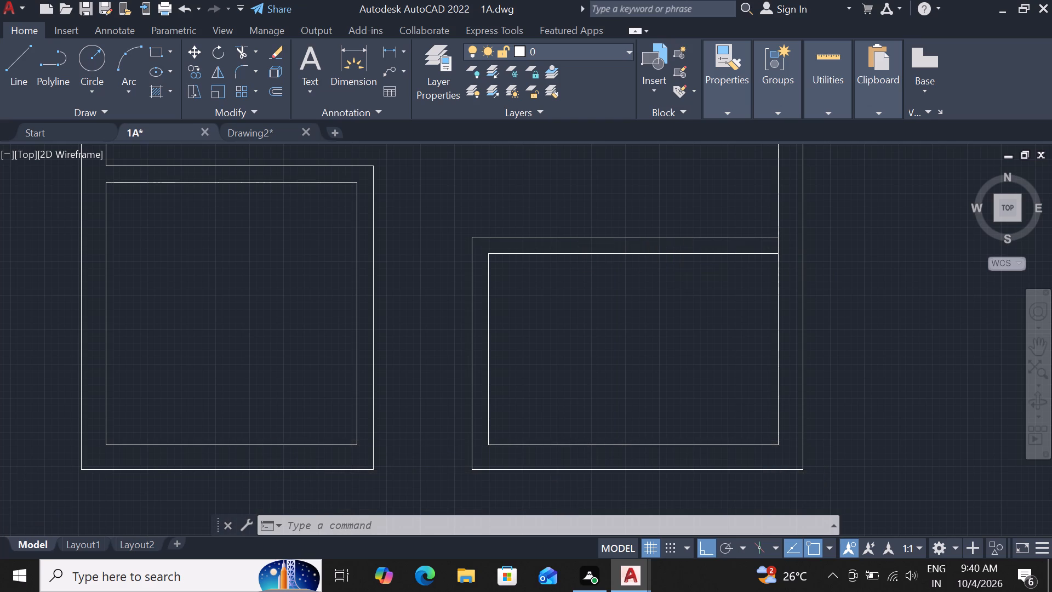
scroll(685, 264, "down", 2)
scroll(651, 242, "up", 2)
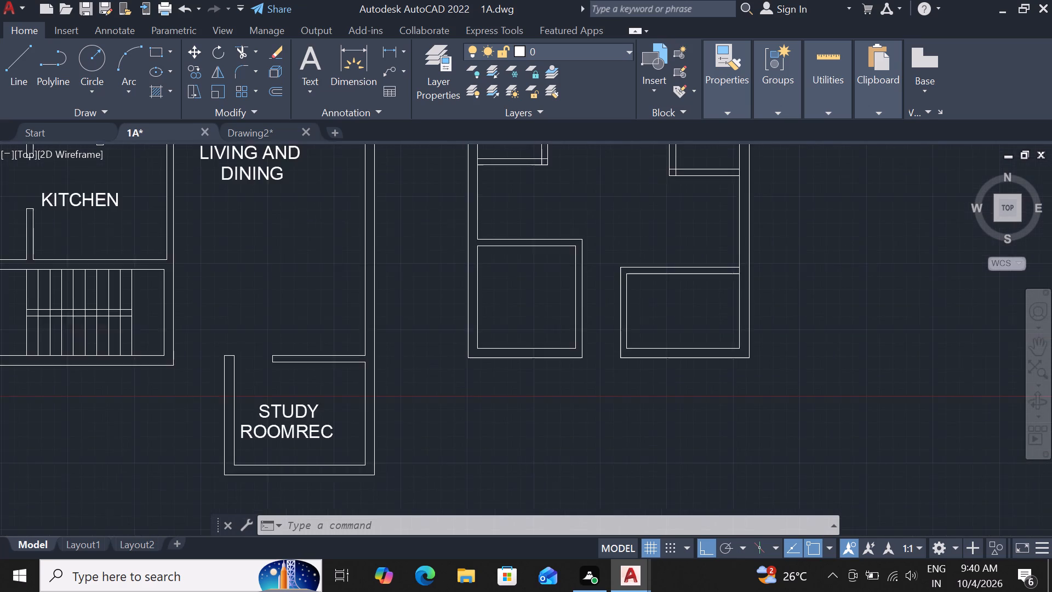
left_click(357, 48)
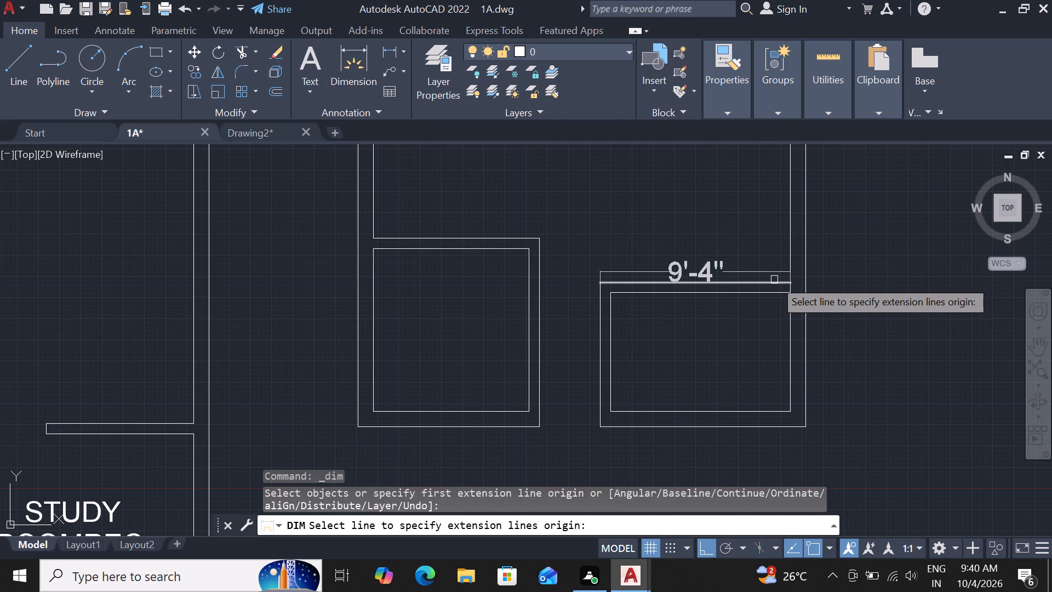
scroll(774, 280, "down", 1)
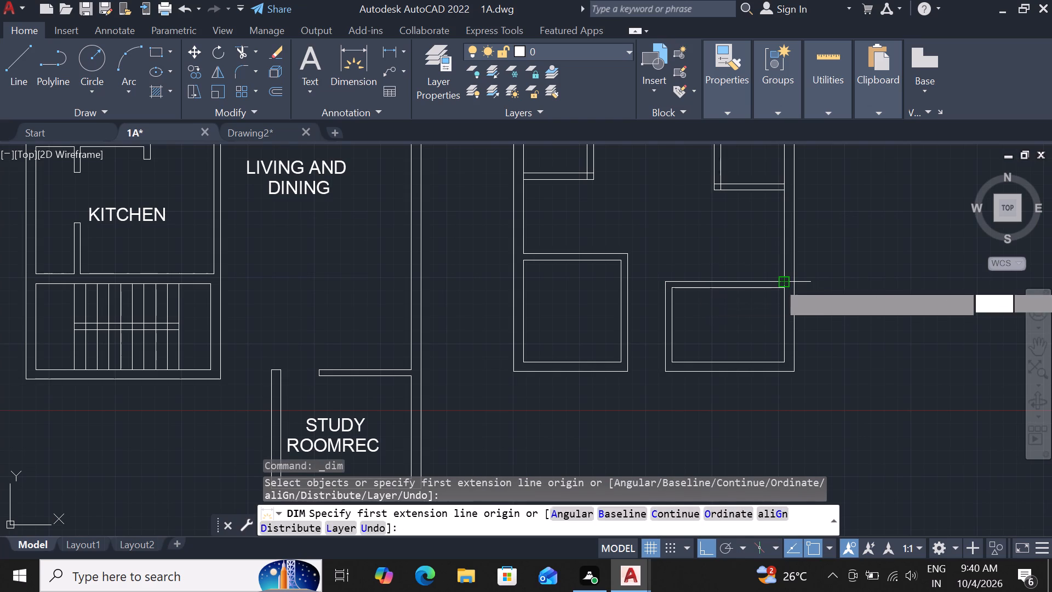
left_click(782, 280)
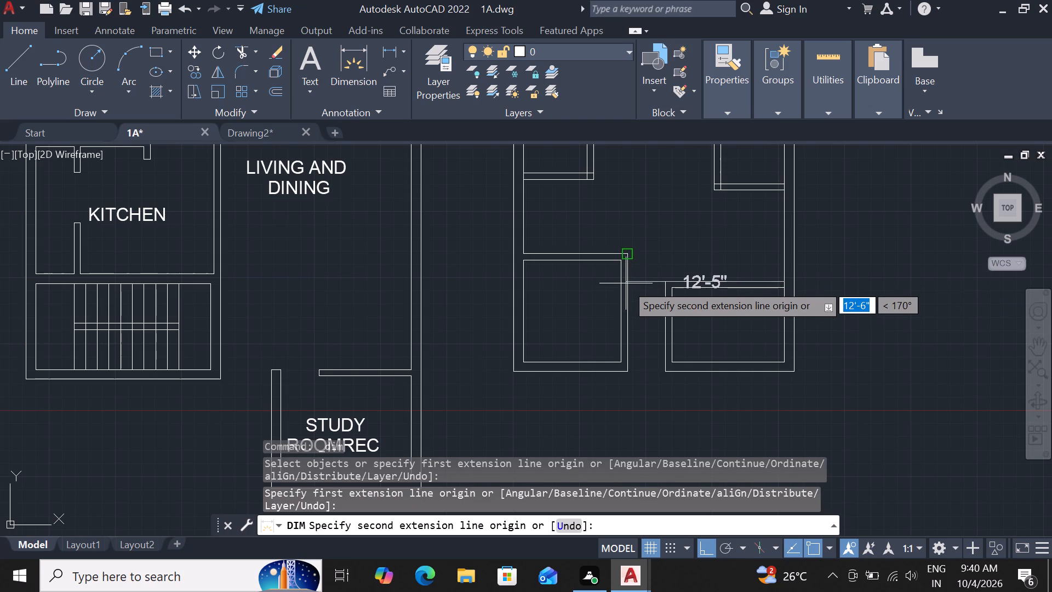
key("Escape")
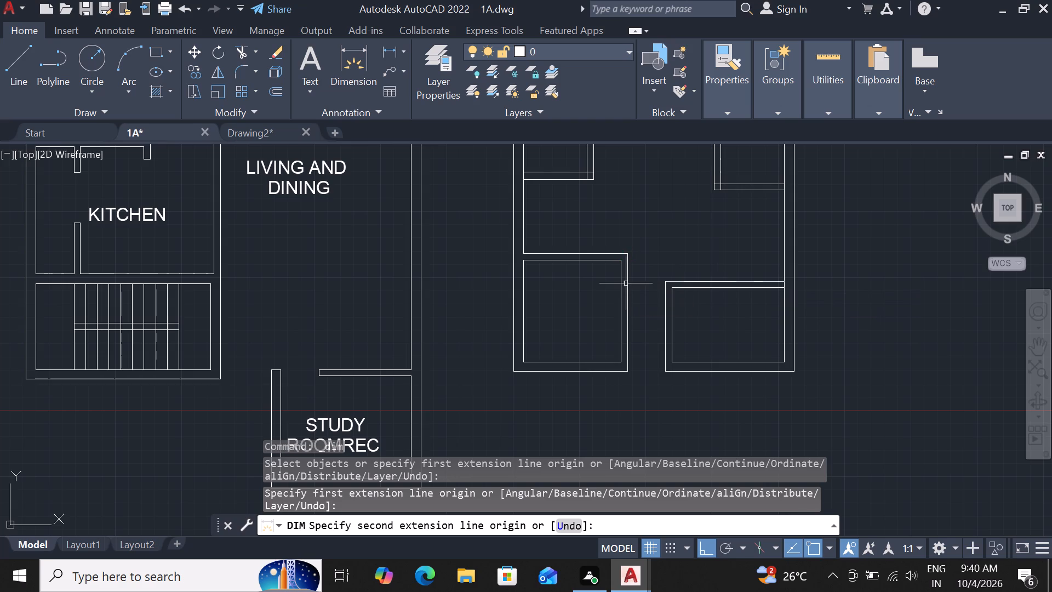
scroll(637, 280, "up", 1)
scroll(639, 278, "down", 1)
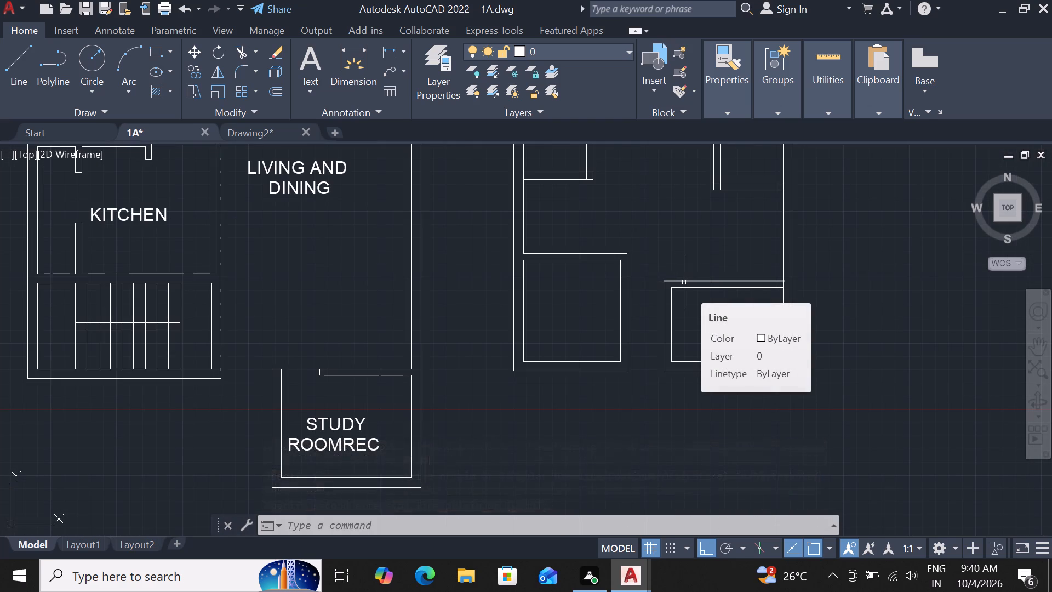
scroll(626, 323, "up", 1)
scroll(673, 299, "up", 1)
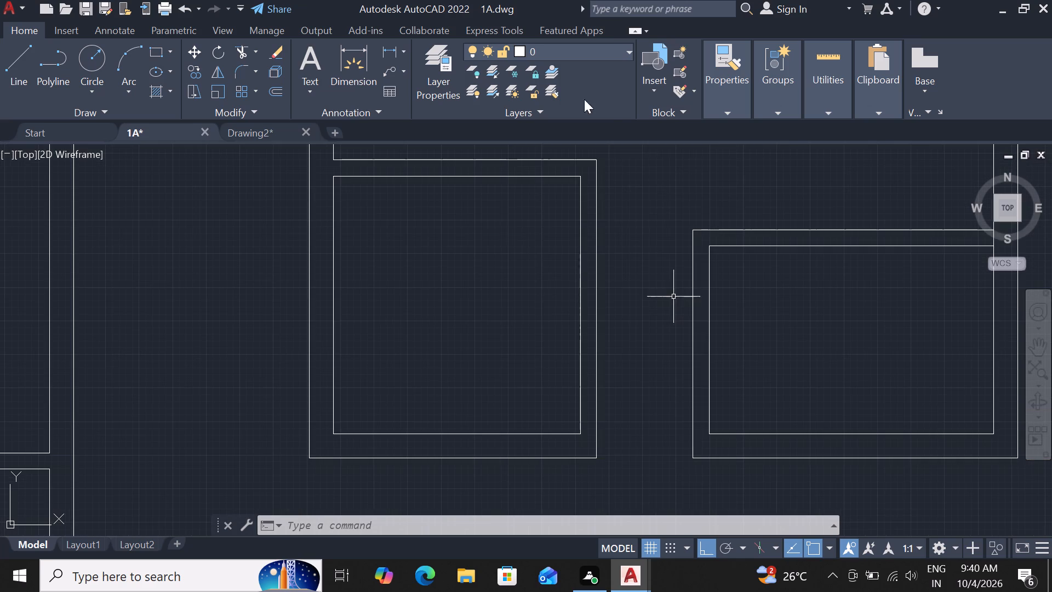
Measure the gap between the two lower rooms from the right room's upper-left outer corner with a temporary dimension.
left_click_drag(350, 54, 362, 49)
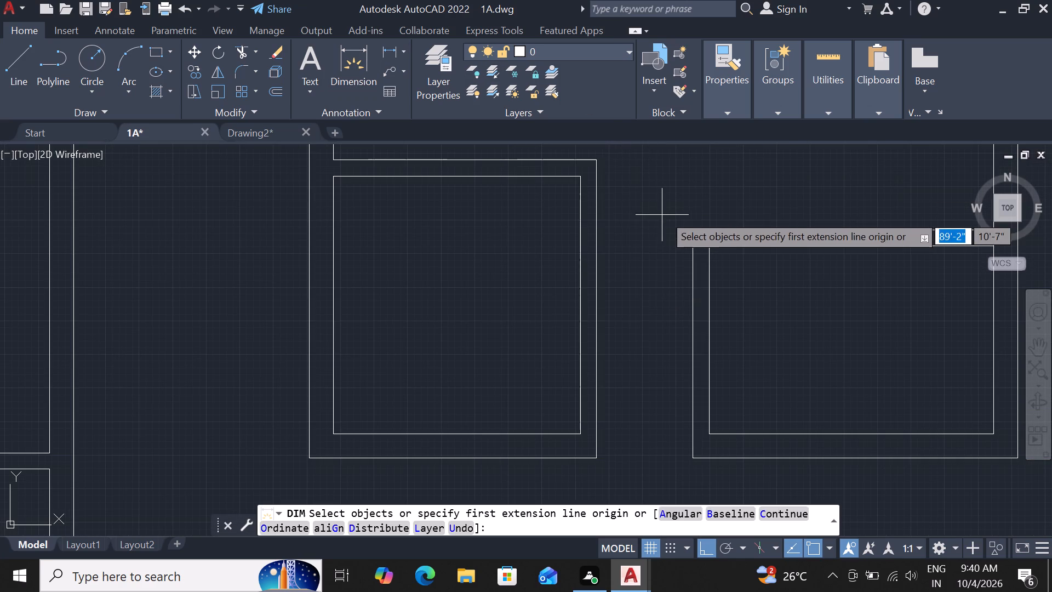
left_click(690, 231)
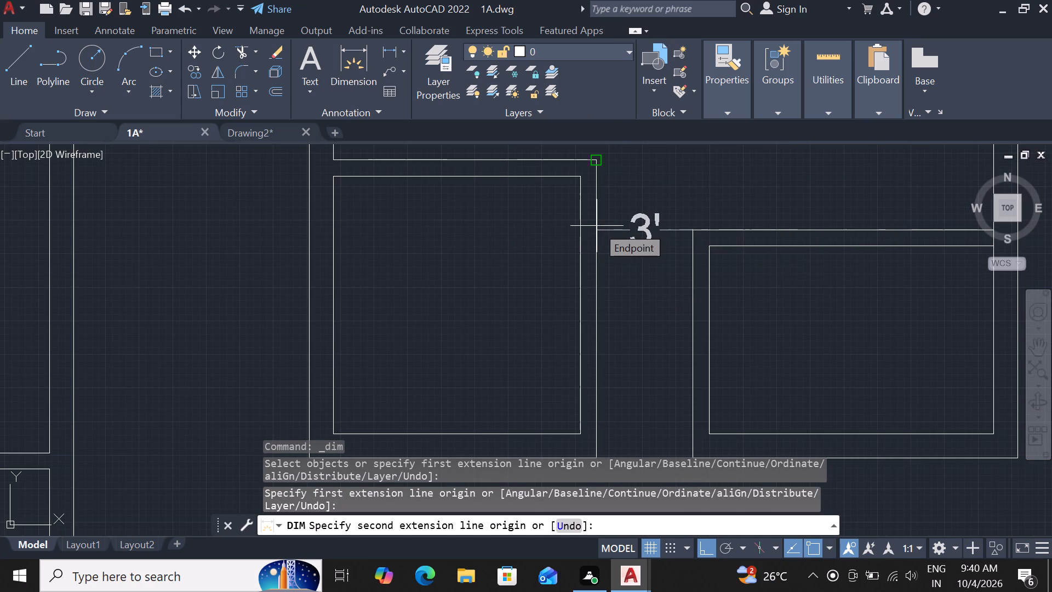
key("Escape")
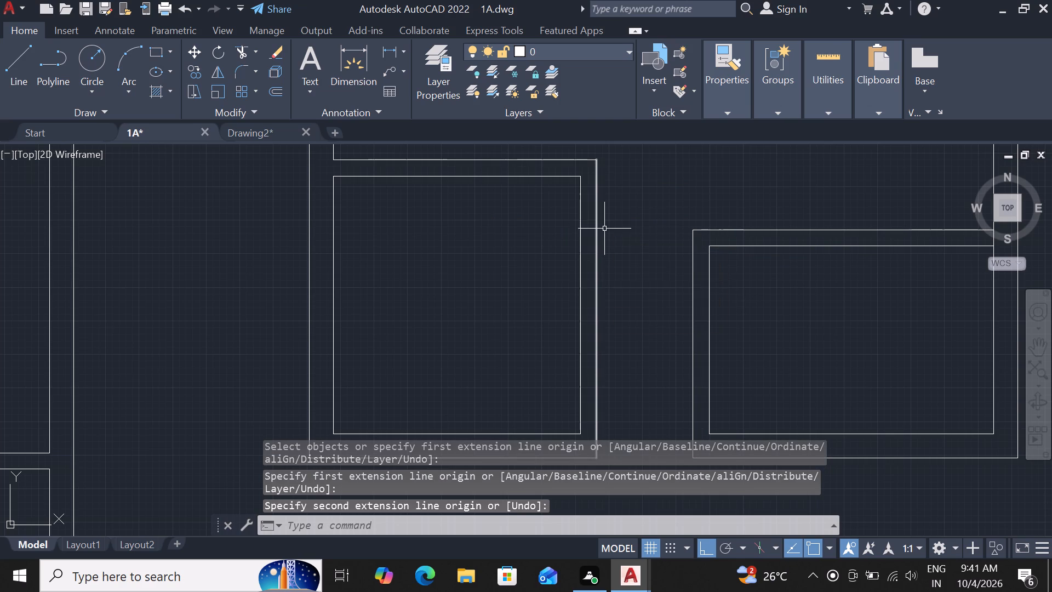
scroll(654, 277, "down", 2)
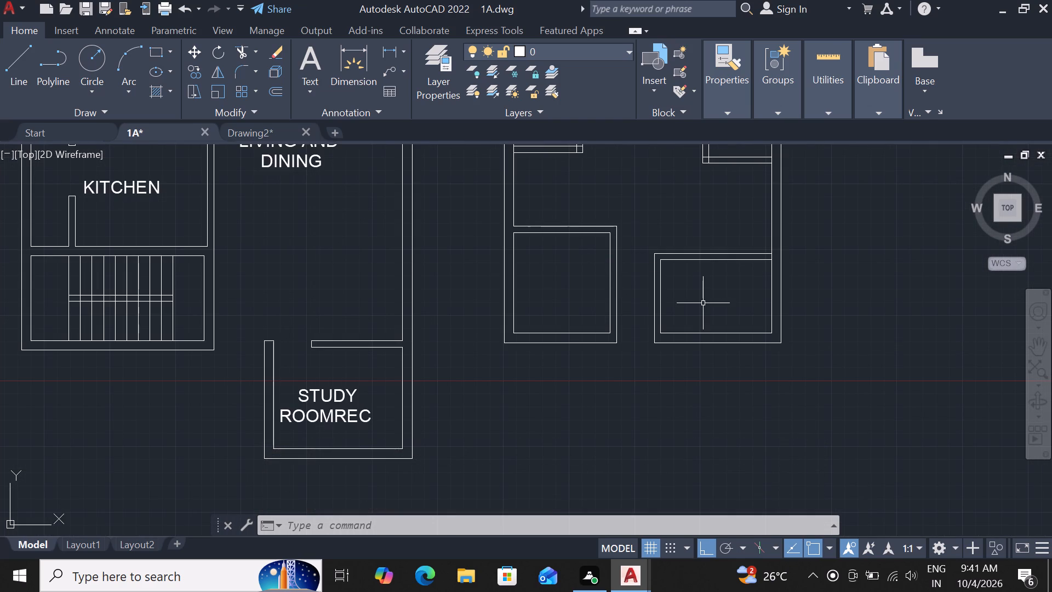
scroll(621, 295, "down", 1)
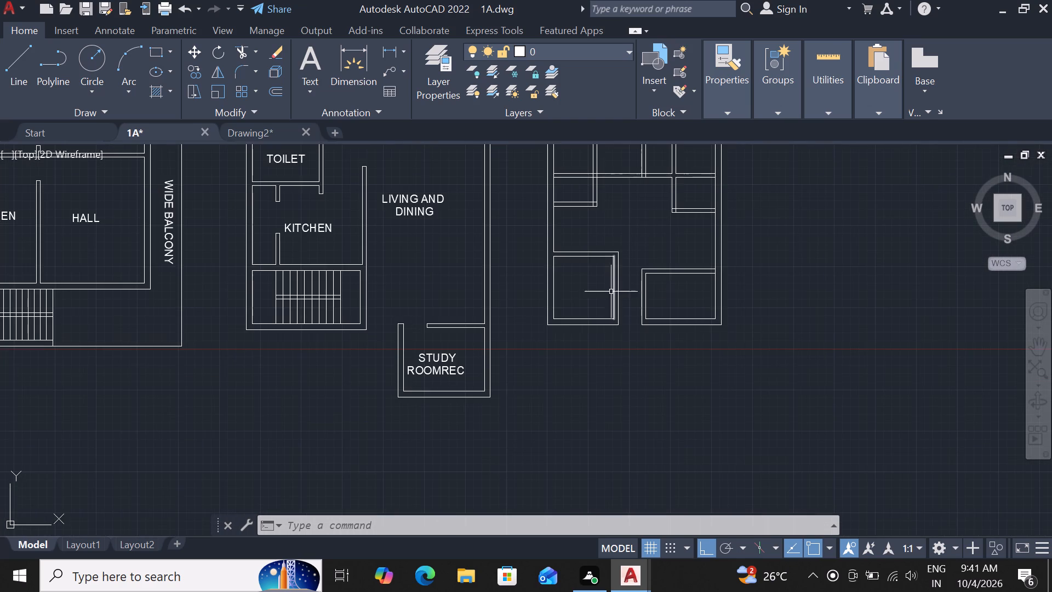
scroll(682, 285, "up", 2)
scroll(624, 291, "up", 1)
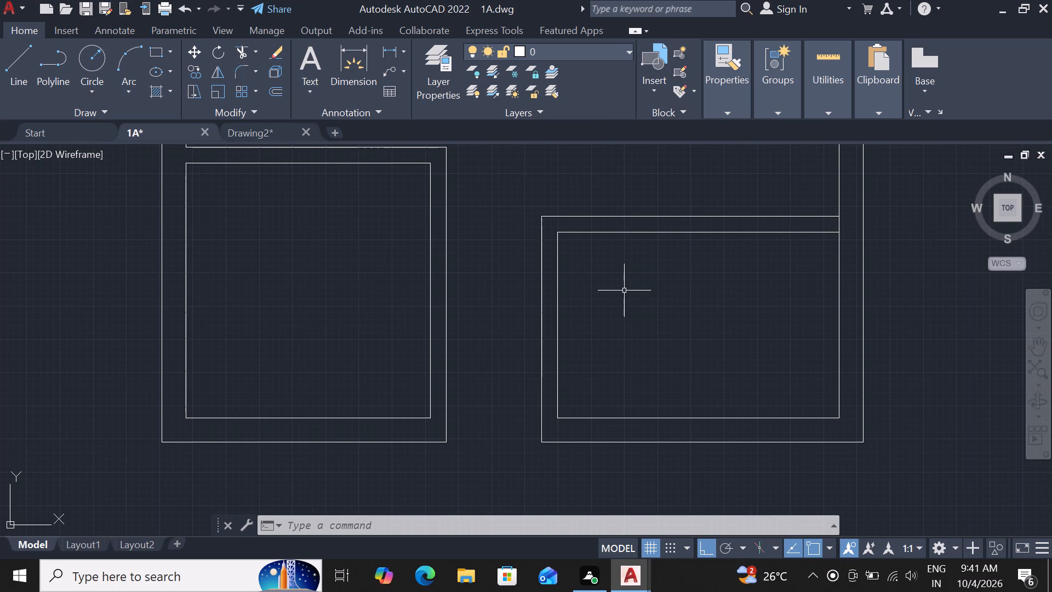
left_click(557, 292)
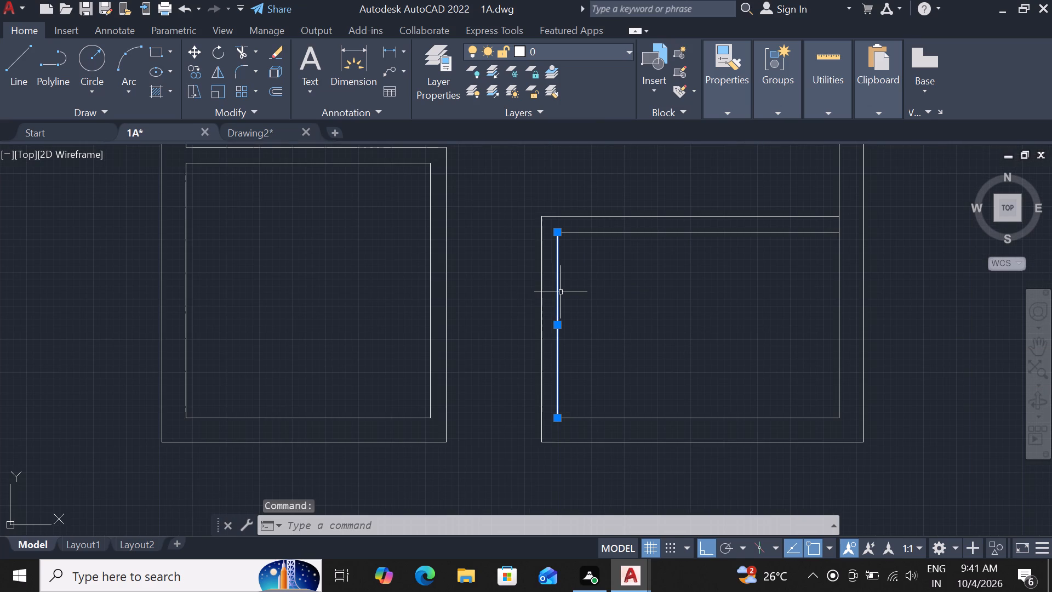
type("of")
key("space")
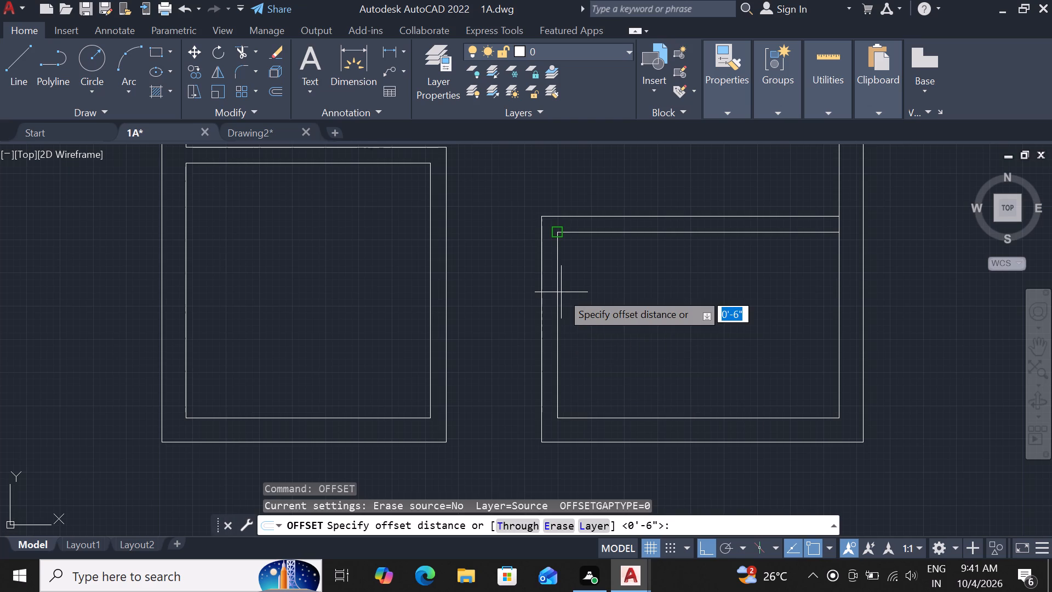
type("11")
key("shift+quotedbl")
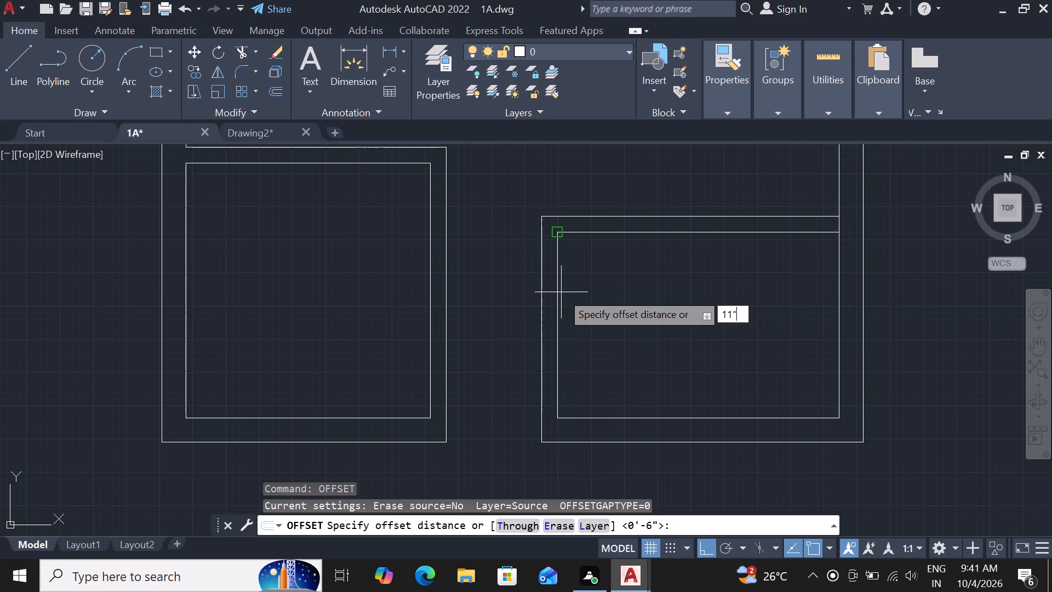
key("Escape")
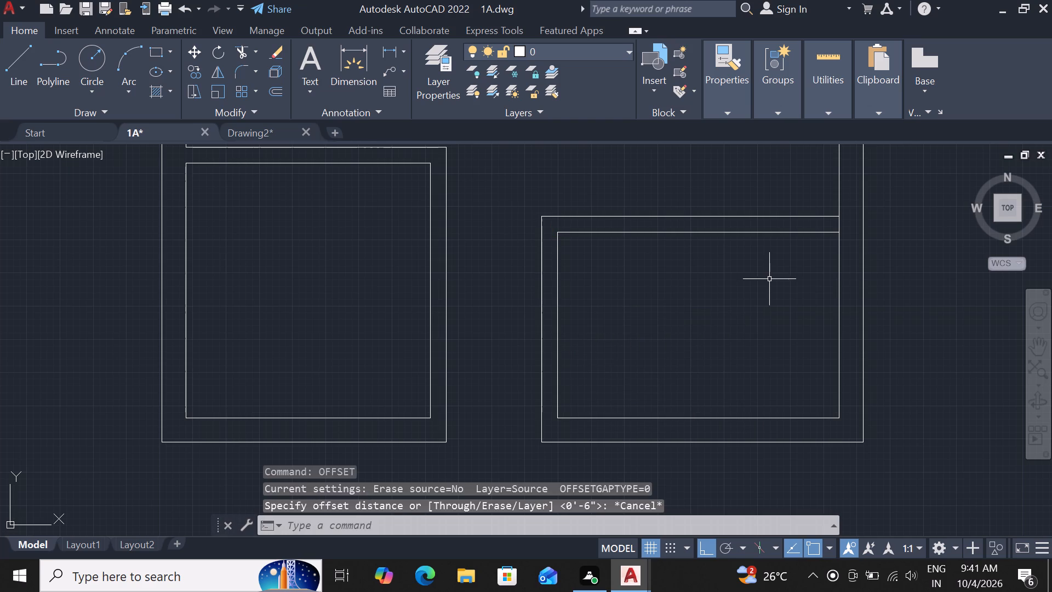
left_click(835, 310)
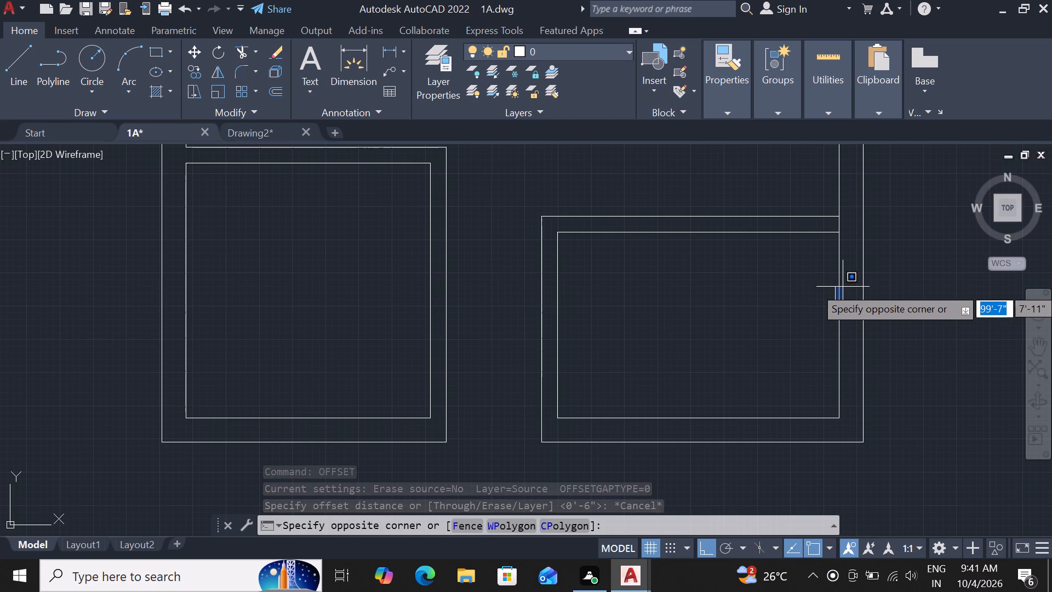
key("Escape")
Trim the right outer wall's inner line where it crosses the lower-right room's upper wall.
type("tr")
key("space")
key("space")
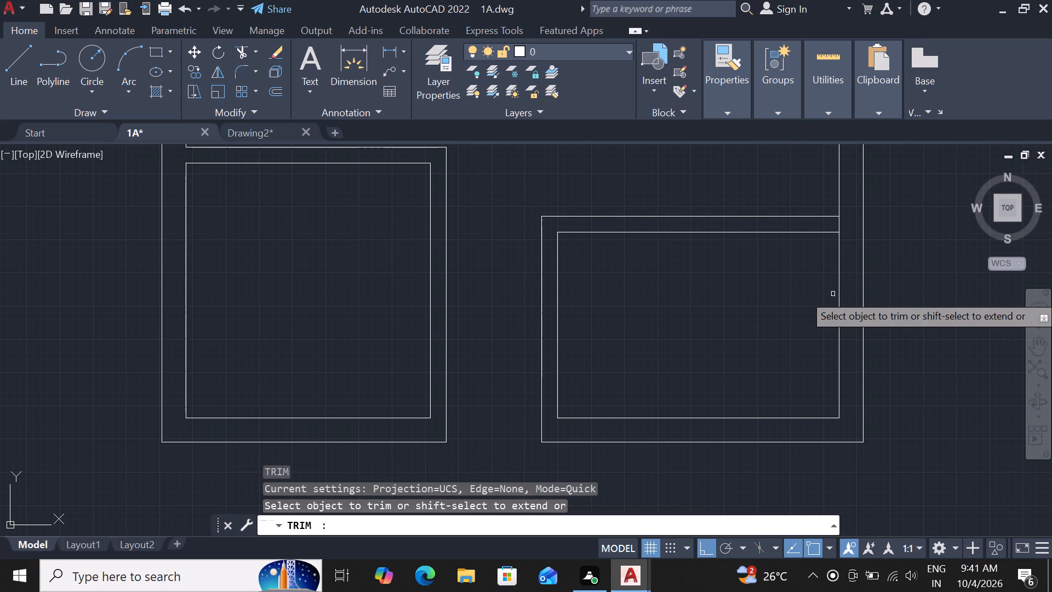
left_click(839, 223)
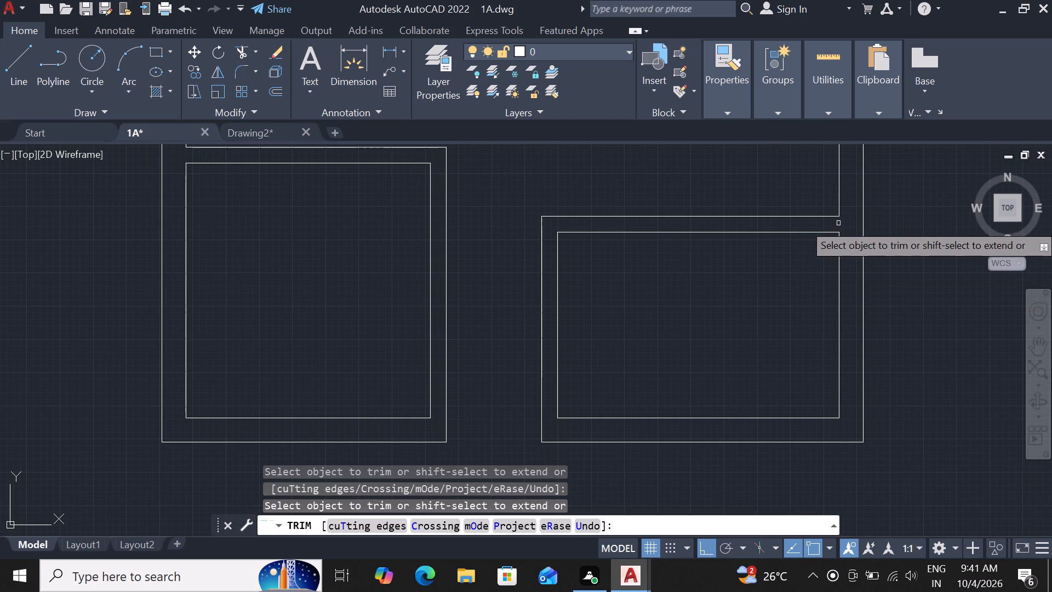
key("Escape")
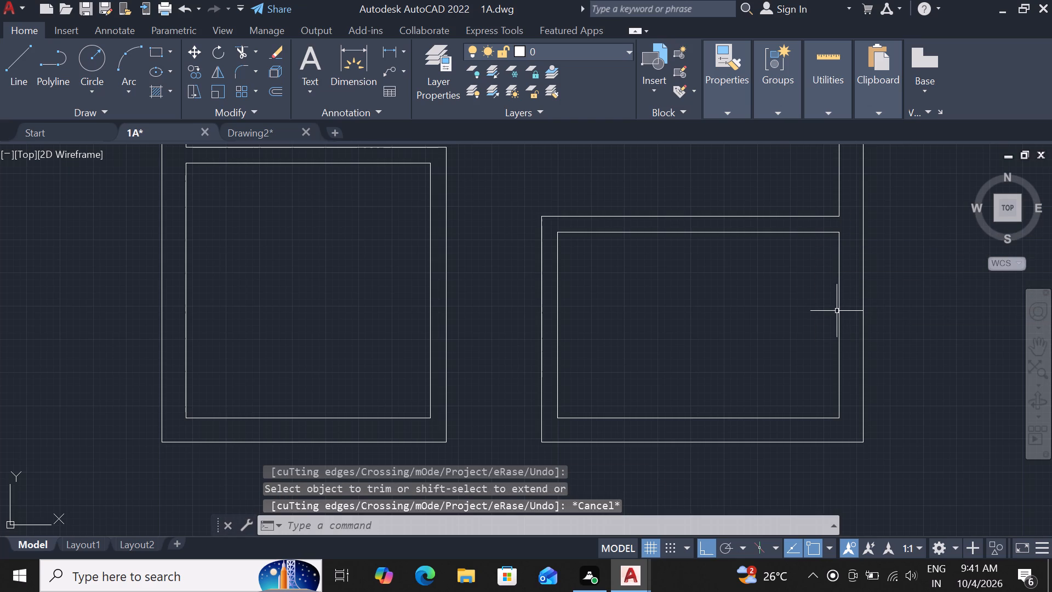
Offset the inner face of the lower-right room's right wall 2' into the room.
left_click(839, 316)
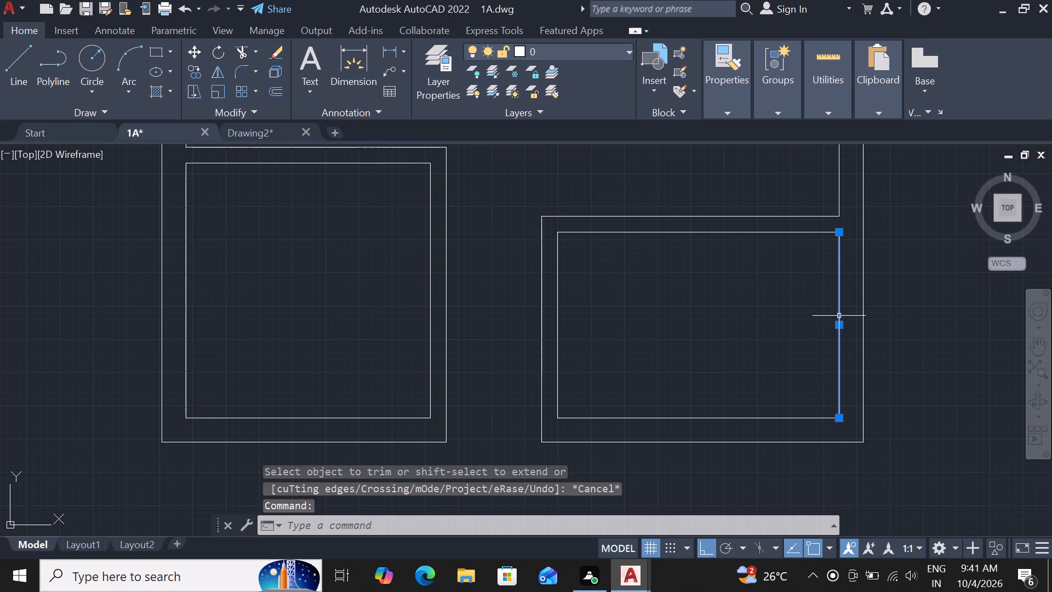
type("of")
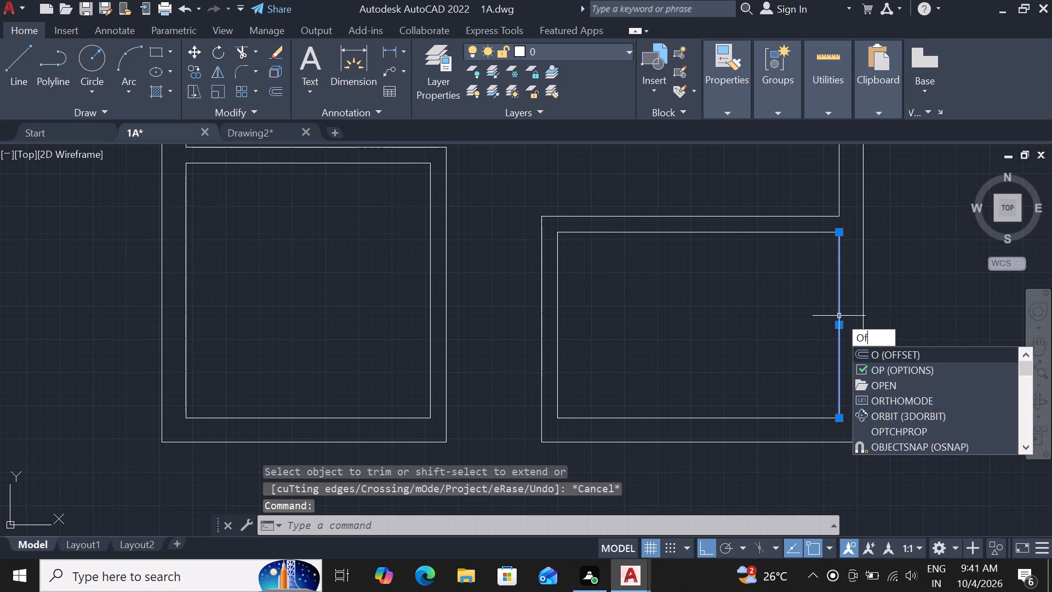
key("space")
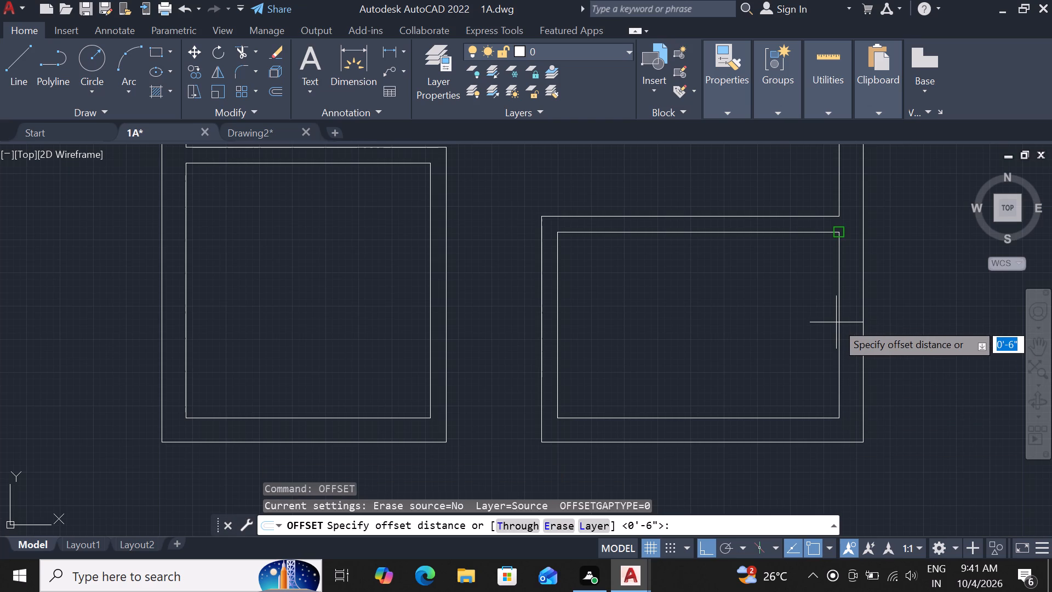
key("2")
key("apostrophe")
key("Return")
left_click(831, 323)
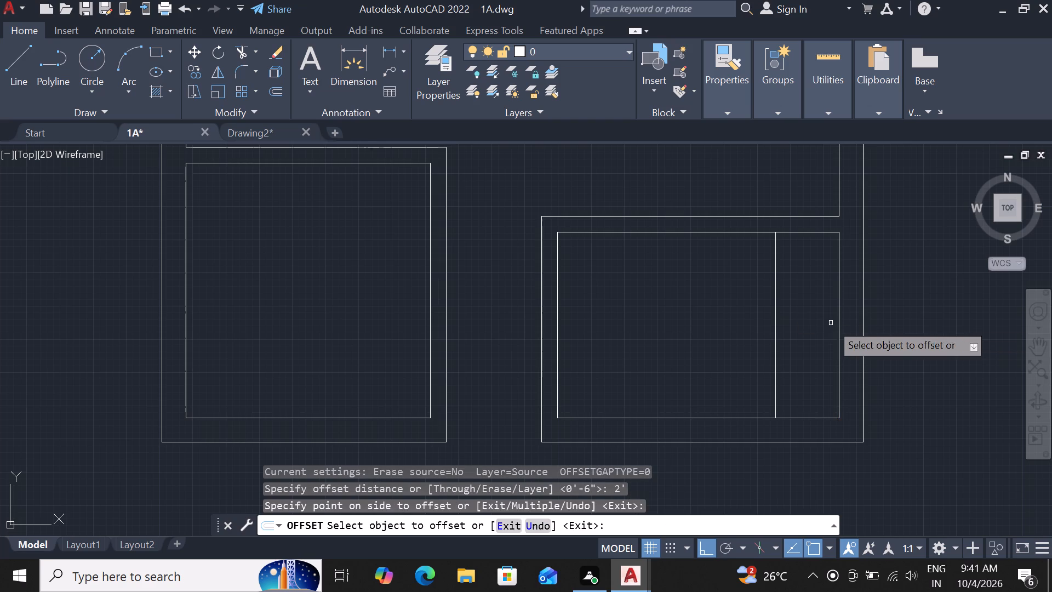
key("Escape")
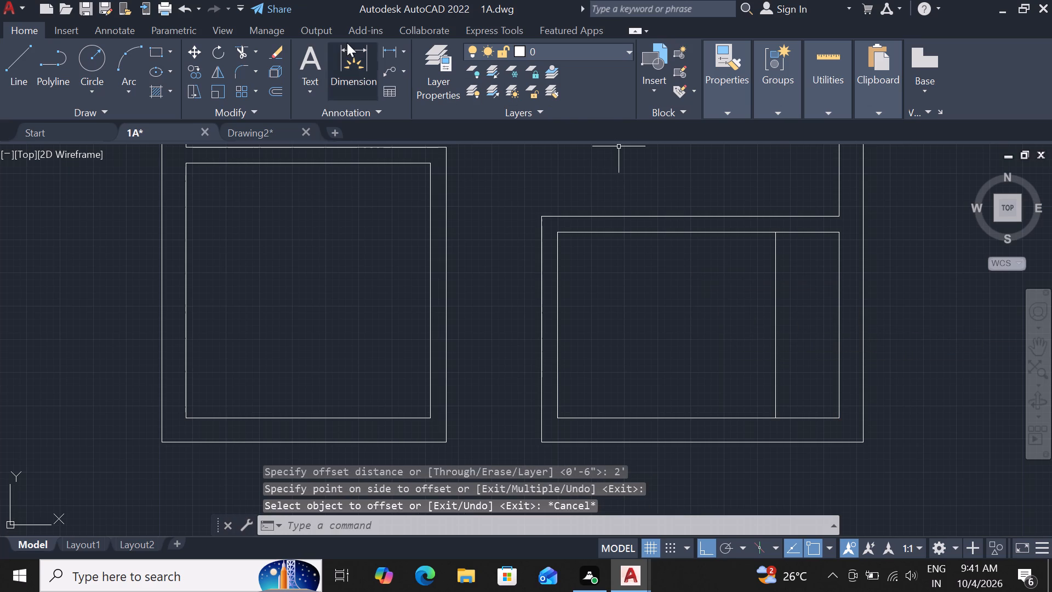
Measure from the lower-right room's upper-left inside corner to the top of the new offset line.
left_click_drag(339, 50, 380, 65)
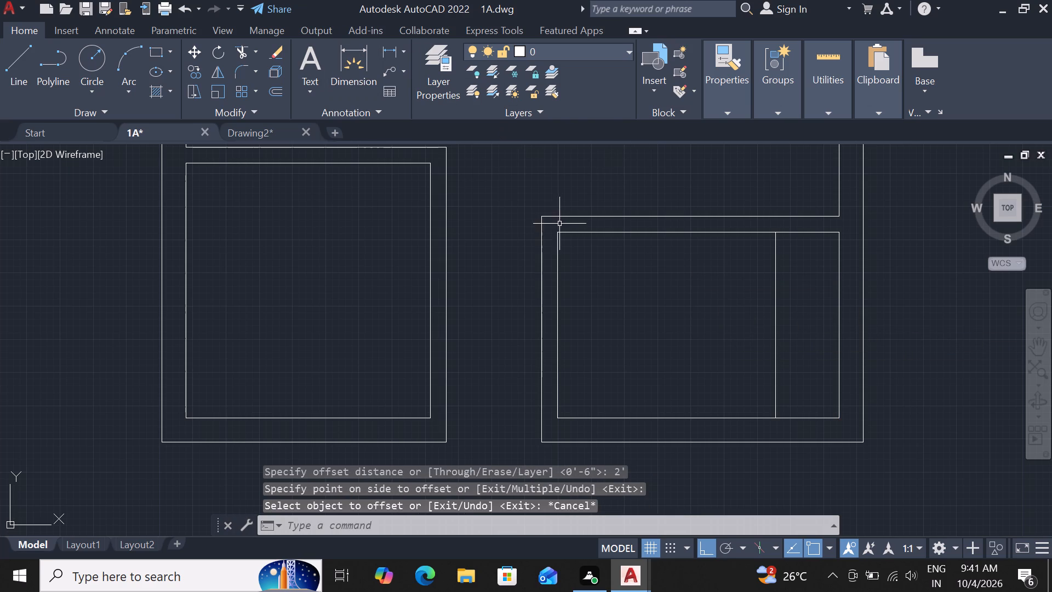
left_click(350, 55)
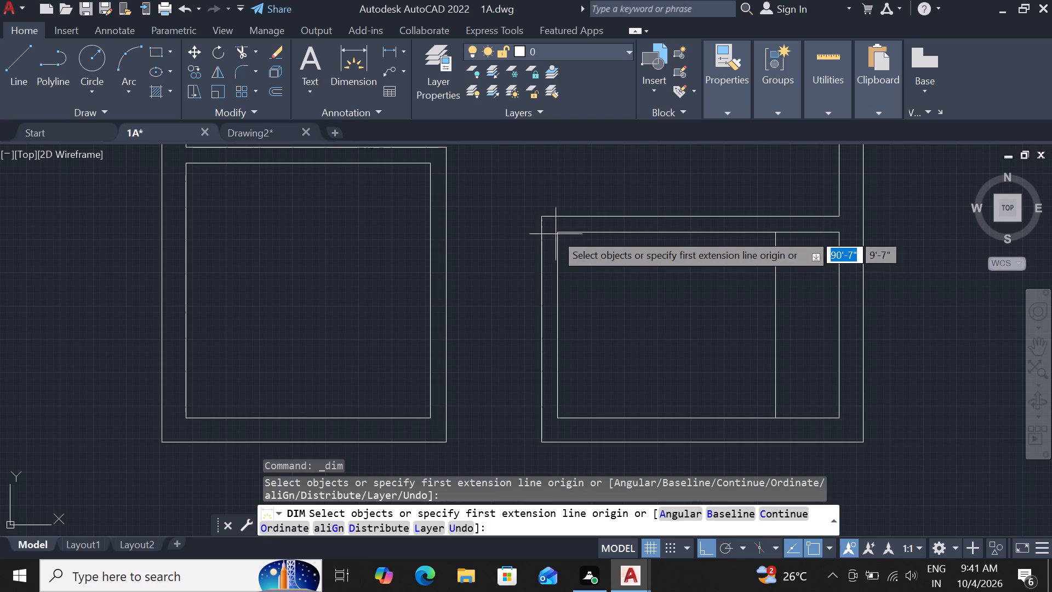
left_click_drag(555, 233, 594, 221)
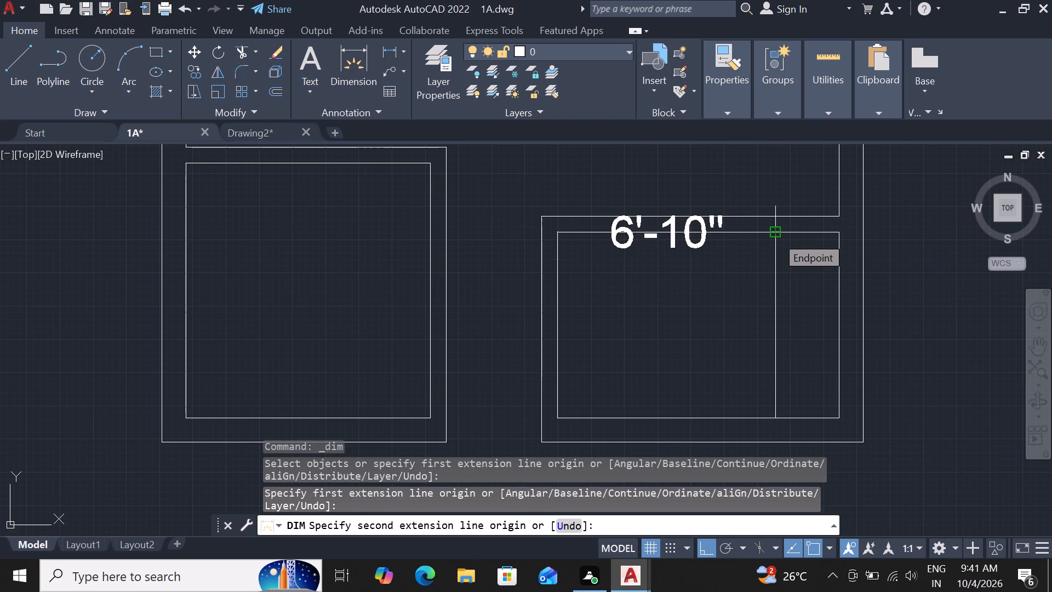
key("Escape")
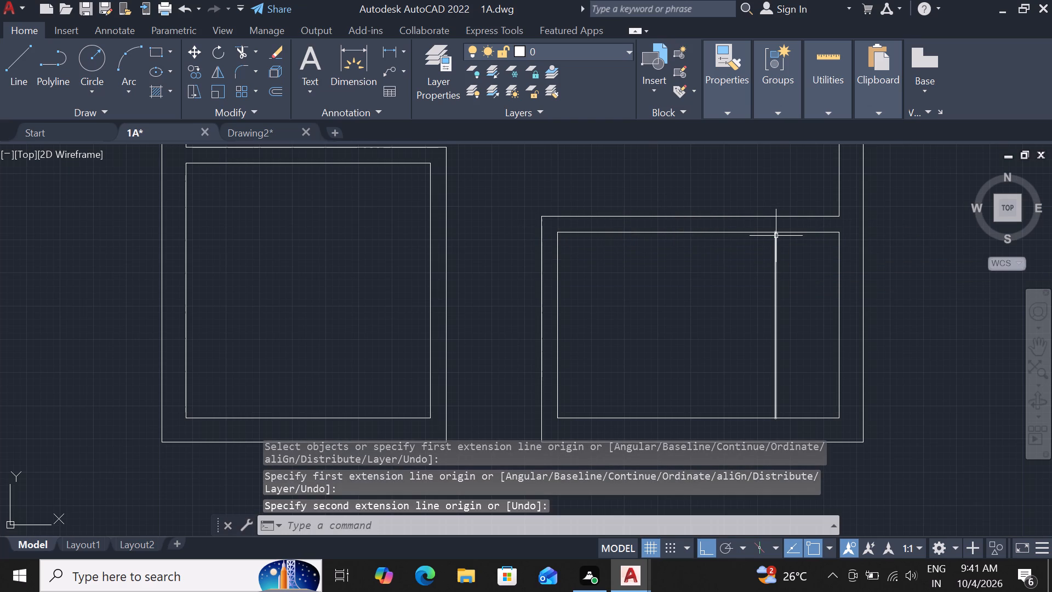
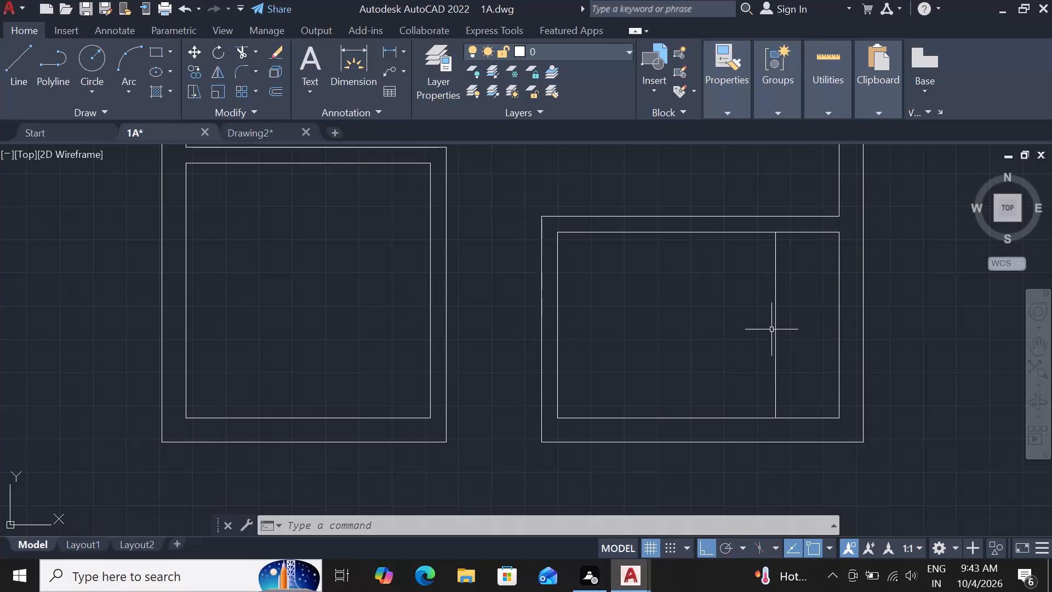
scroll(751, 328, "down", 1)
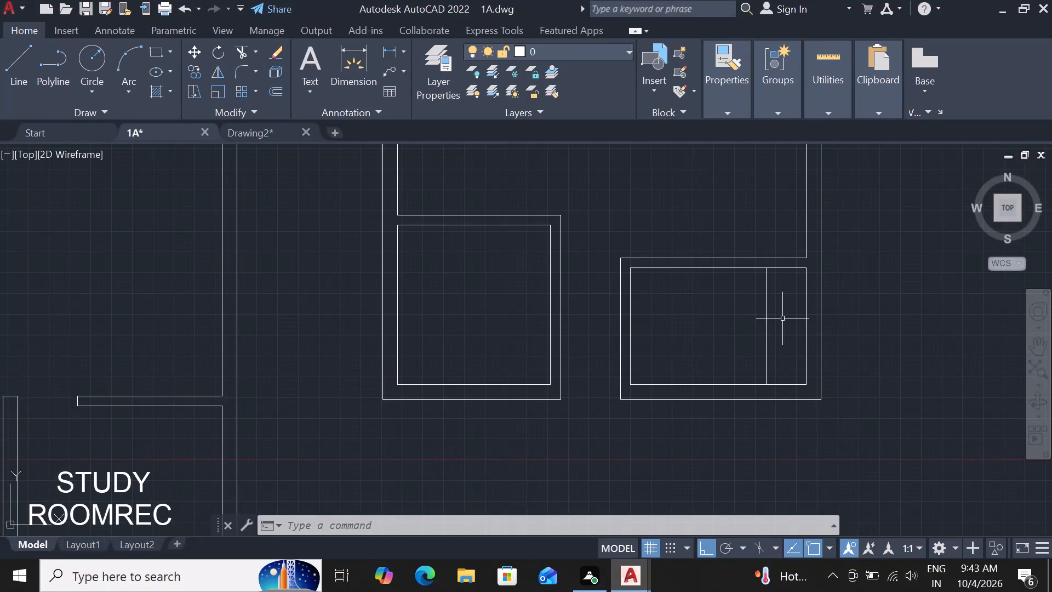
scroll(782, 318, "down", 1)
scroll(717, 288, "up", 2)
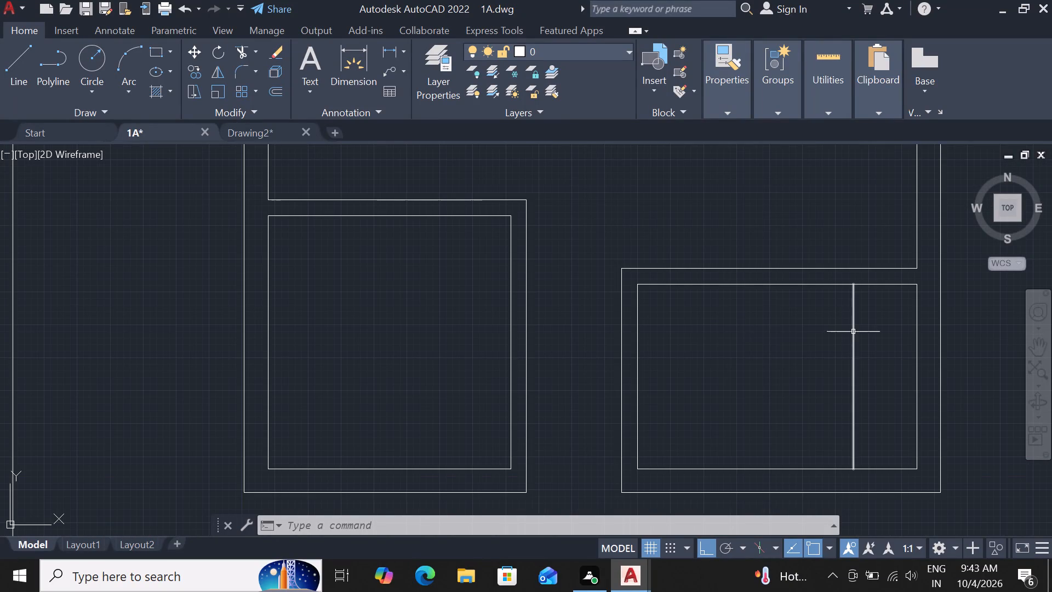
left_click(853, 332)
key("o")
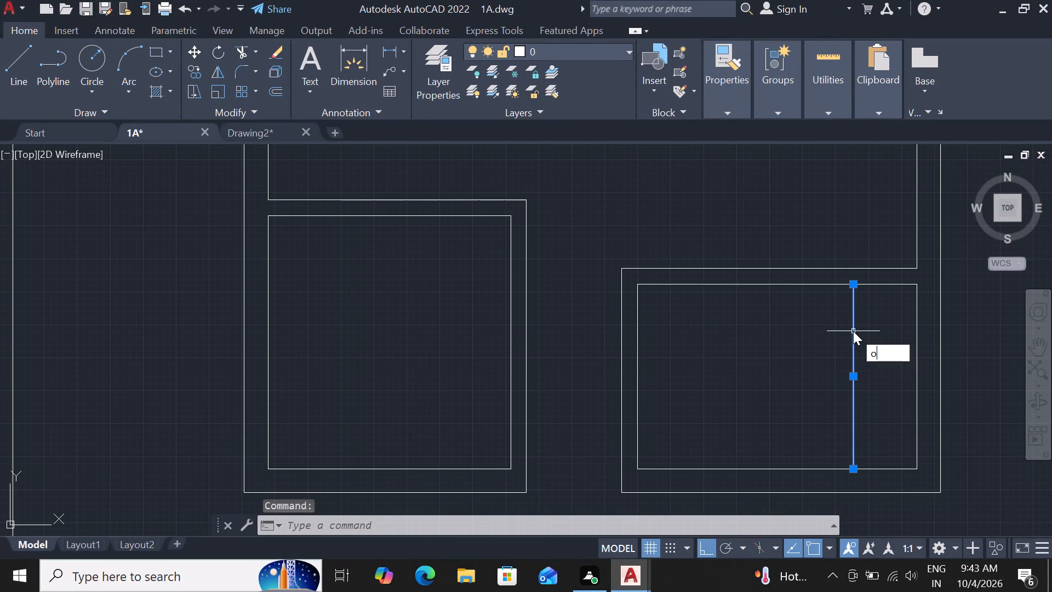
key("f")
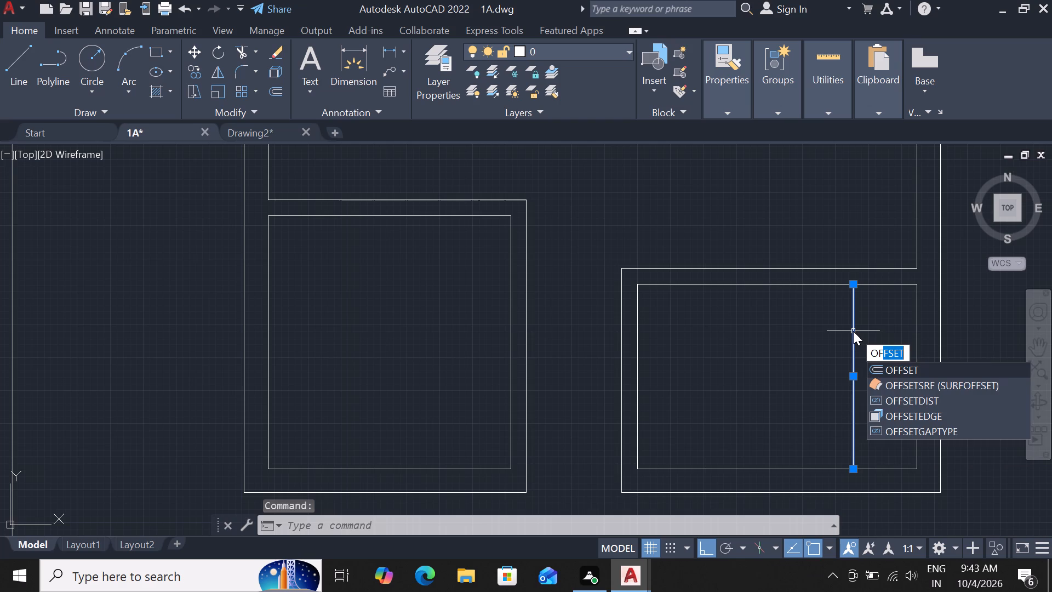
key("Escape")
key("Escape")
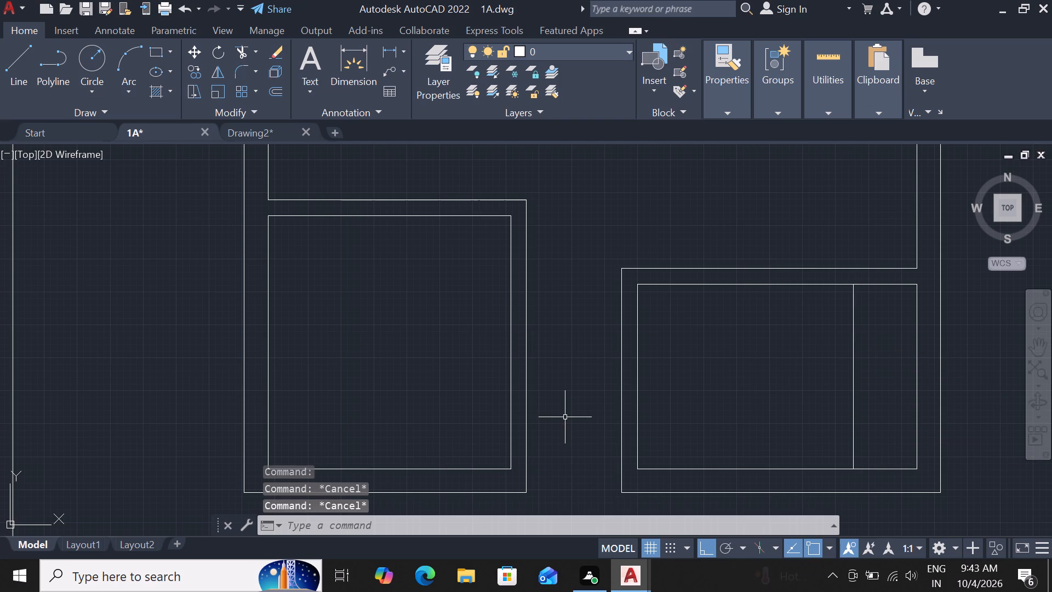
Start an Offset of the inner face line of the lower-right room's left wall.
left_click(638, 397)
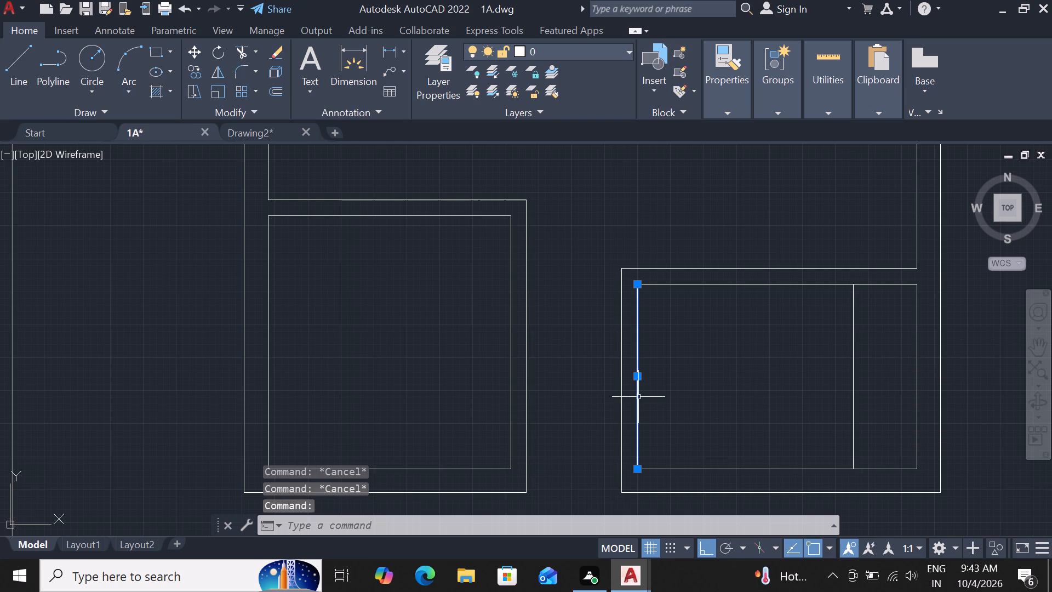
type("of")
key("Return")
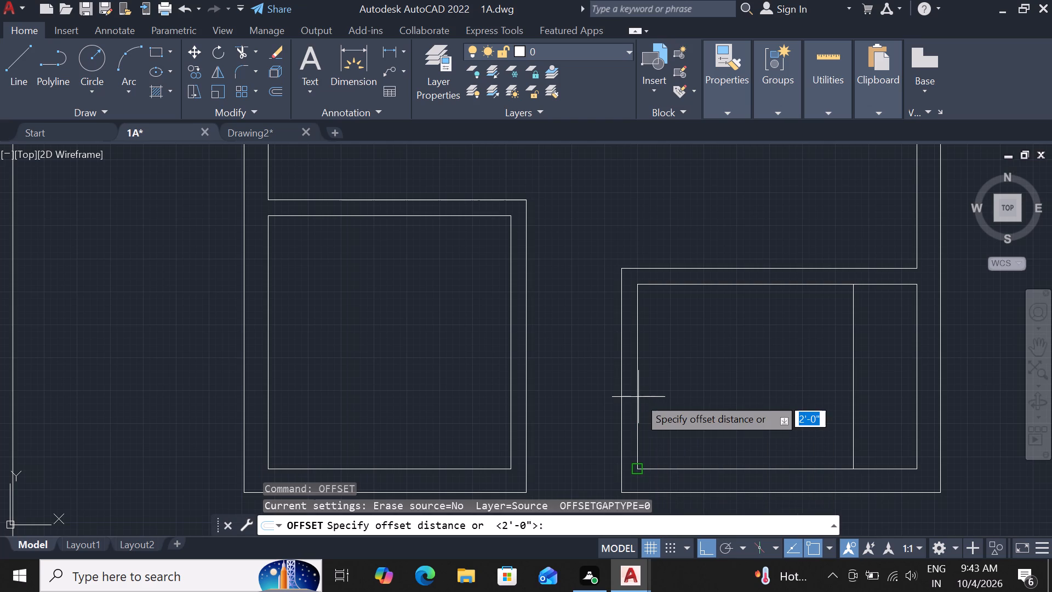
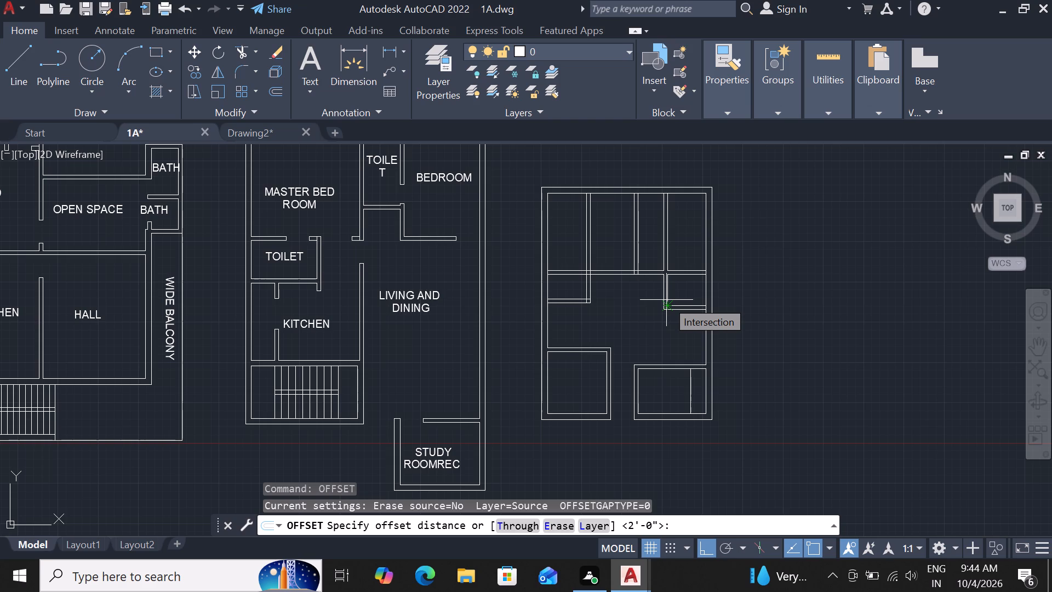
Offset the inner face line of the lower-right room's left wall 2'-0" to the left, outside the room.
scroll(616, 269, "up", 3)
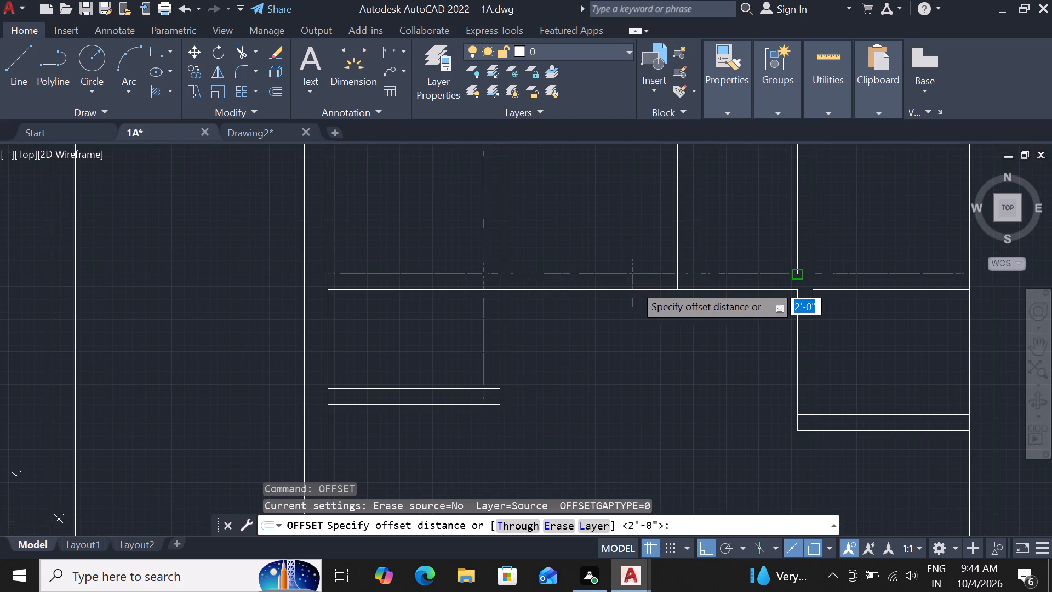
type("tr")
key("space")
key("space")
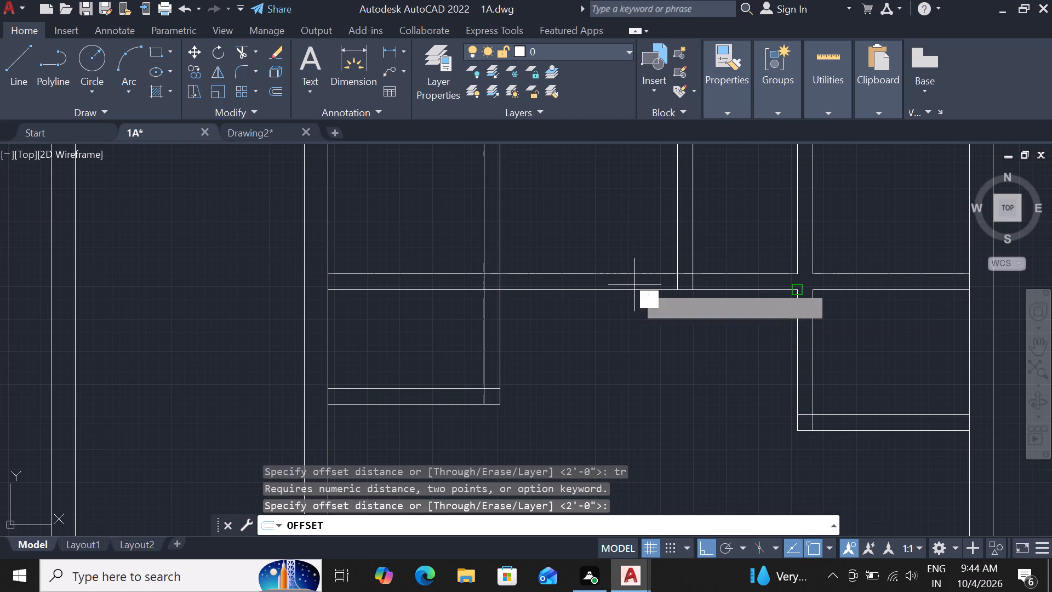
scroll(751, 315, "down", 2)
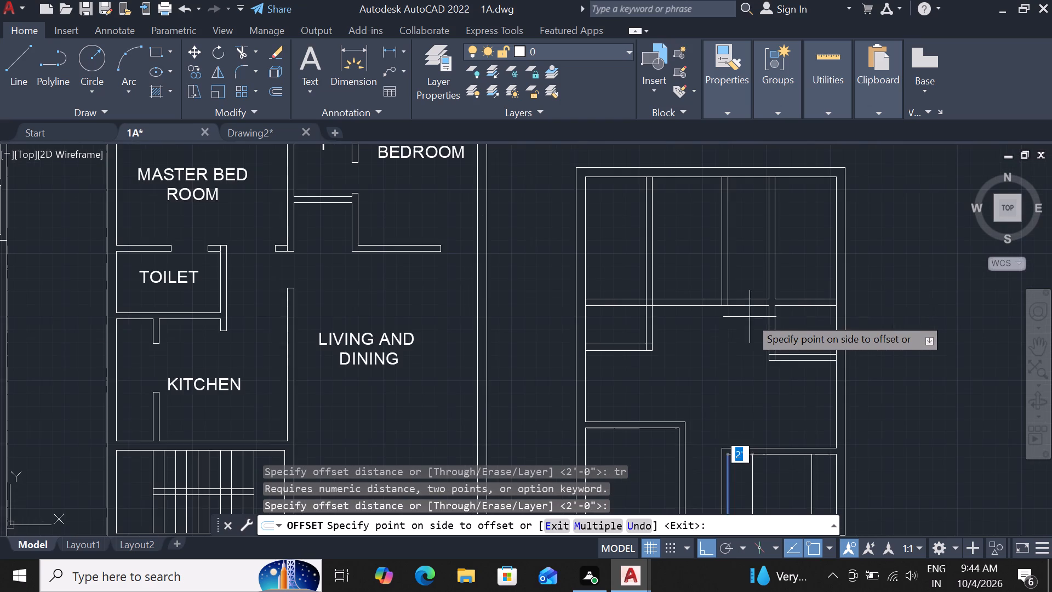
scroll(729, 312, "up", 1)
scroll(729, 312, "down", 2)
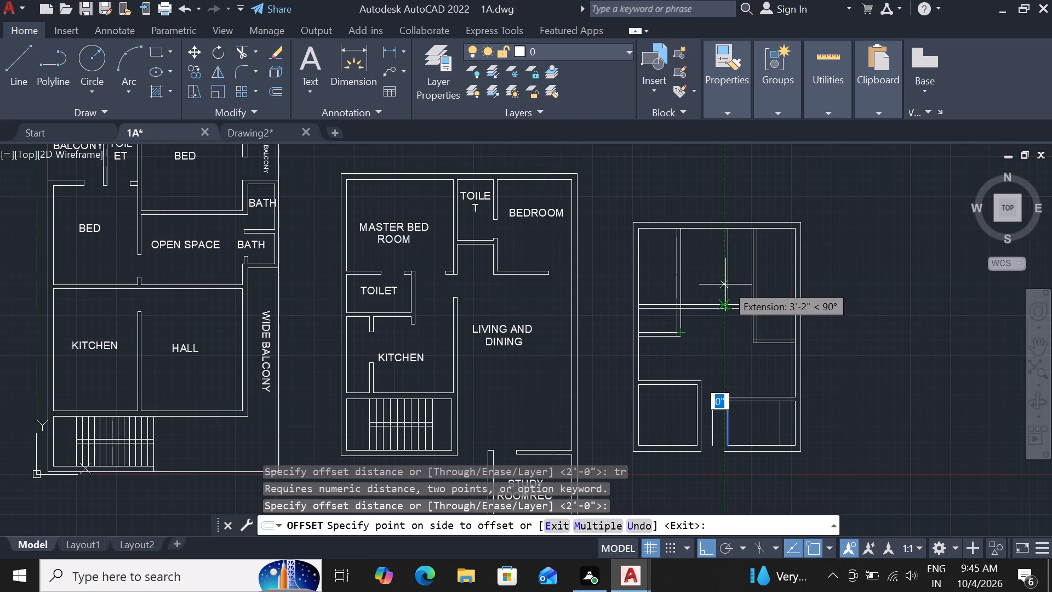
scroll(722, 292, "up", 3)
scroll(547, 384, "up", 3)
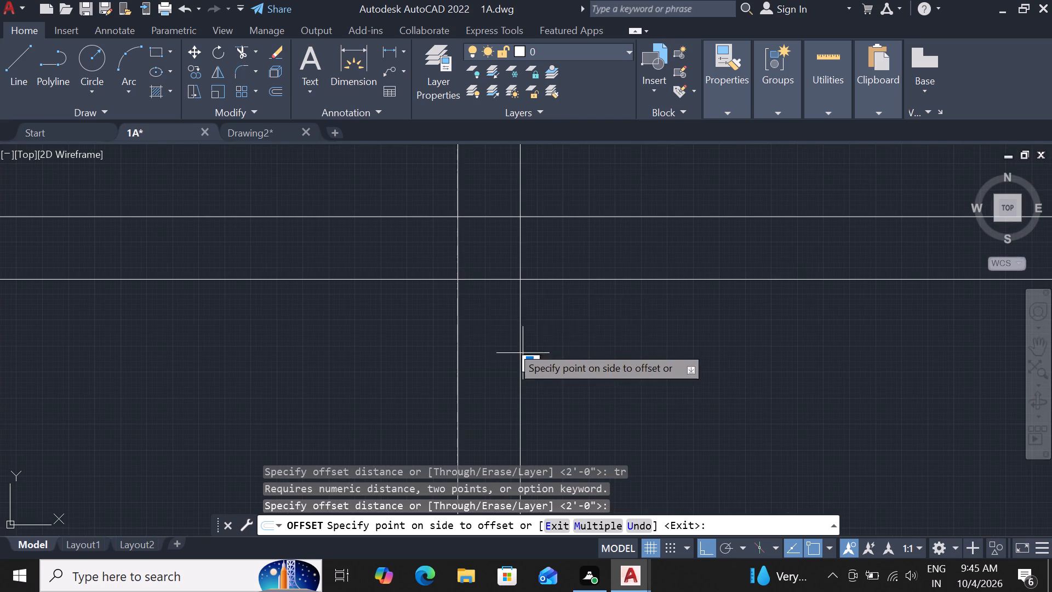
left_click(498, 209)
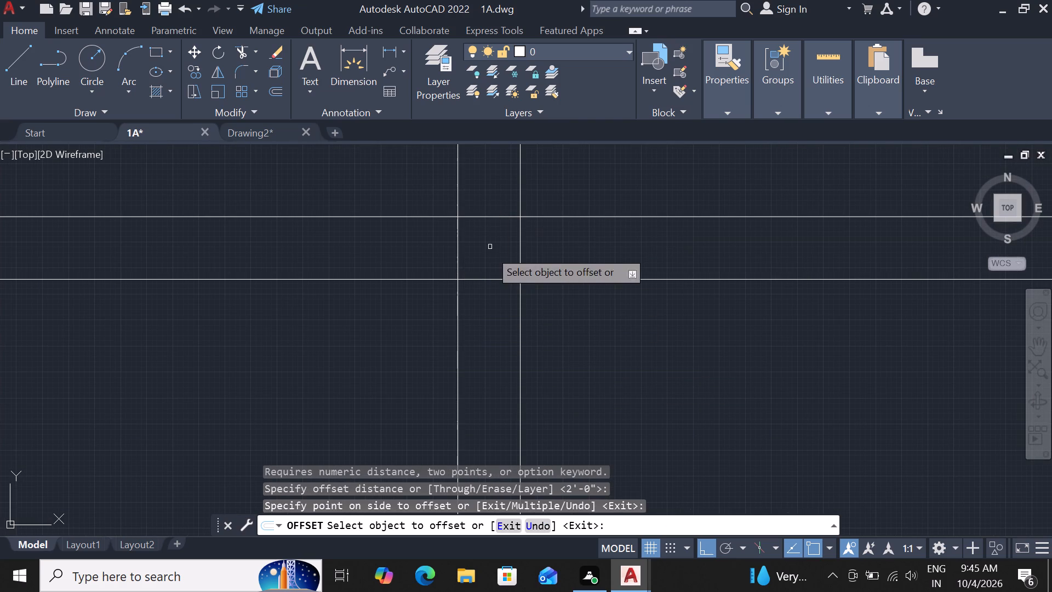
left_click(495, 208)
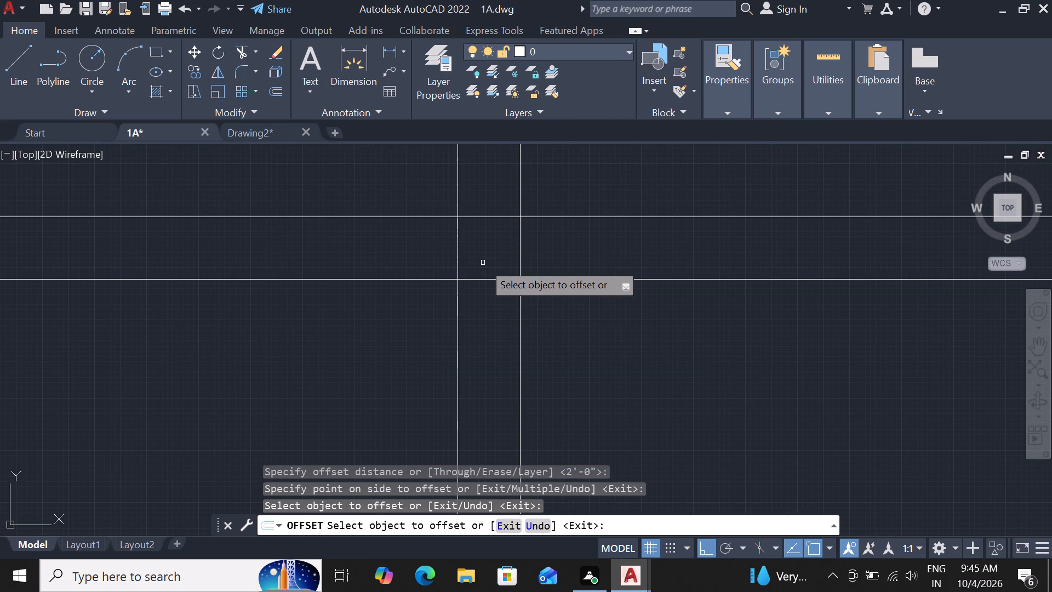
type("tr")
key("space")
key("space")
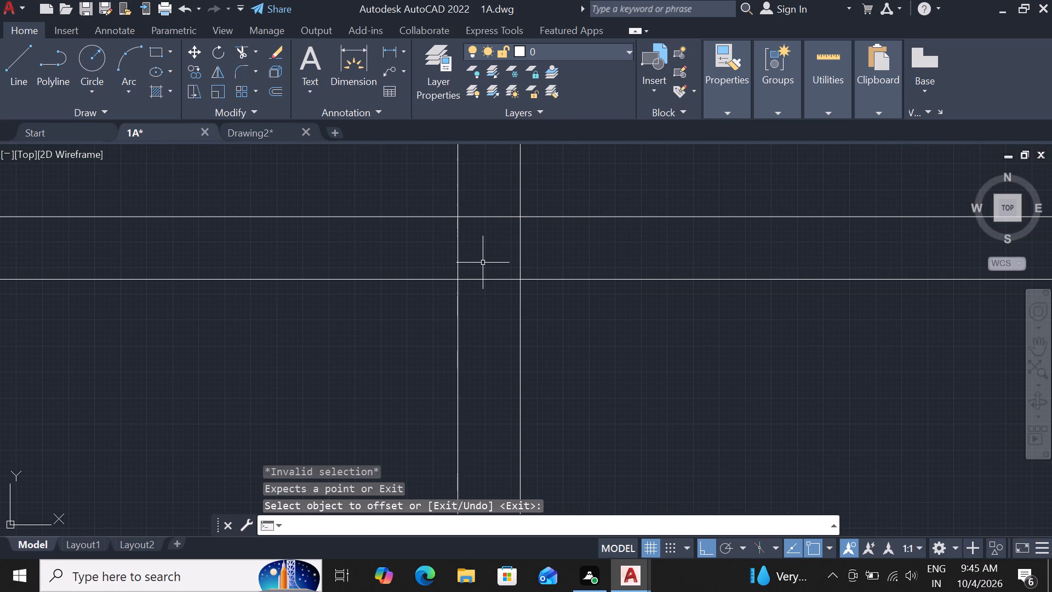
key("Escape")
key("Escape")
Trim the third plan's middle horizontal wall open where it crosses the left partition and where it meets the left outer wall.
type("tr")
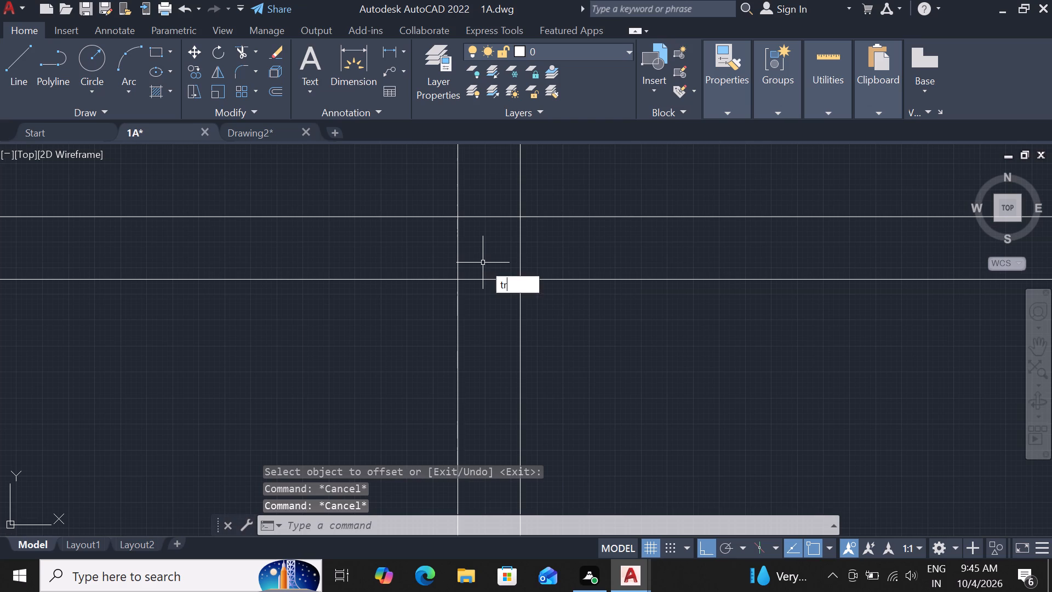
key("space")
key("space")
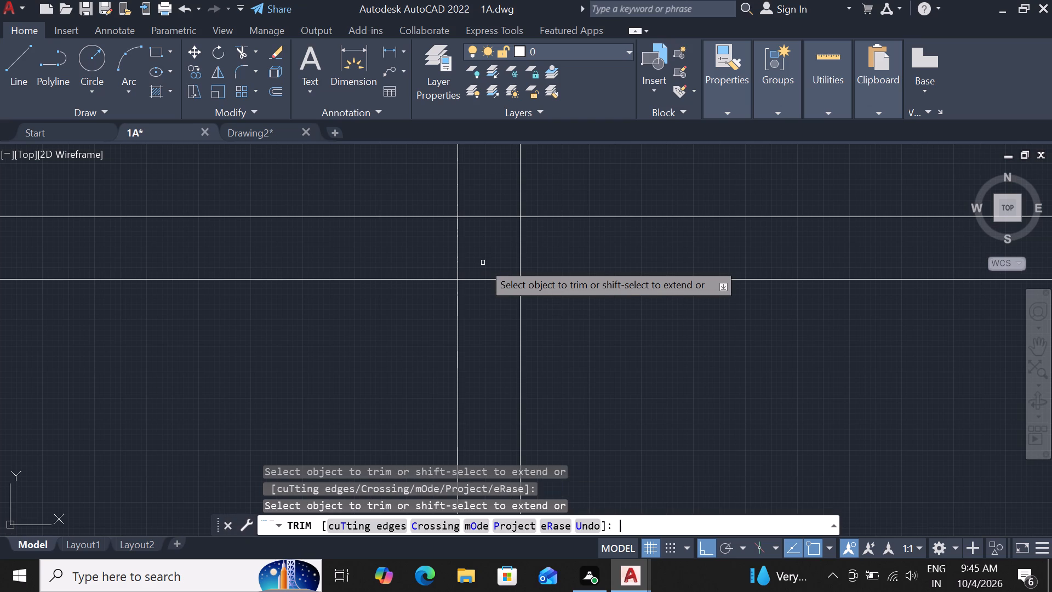
left_click(477, 184)
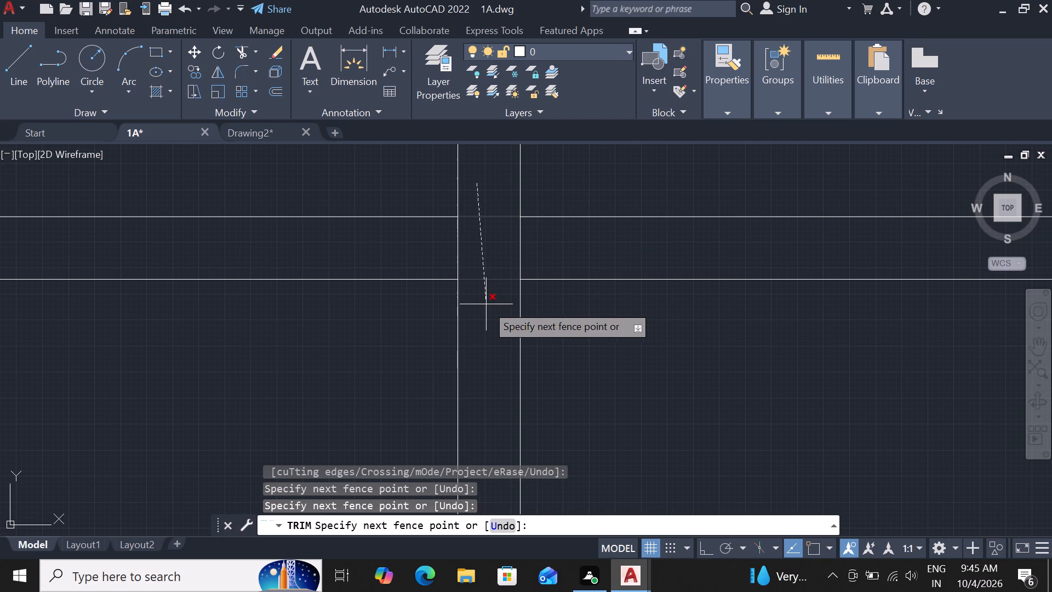
left_click(489, 305)
left_click_drag(423, 248, 433, 248)
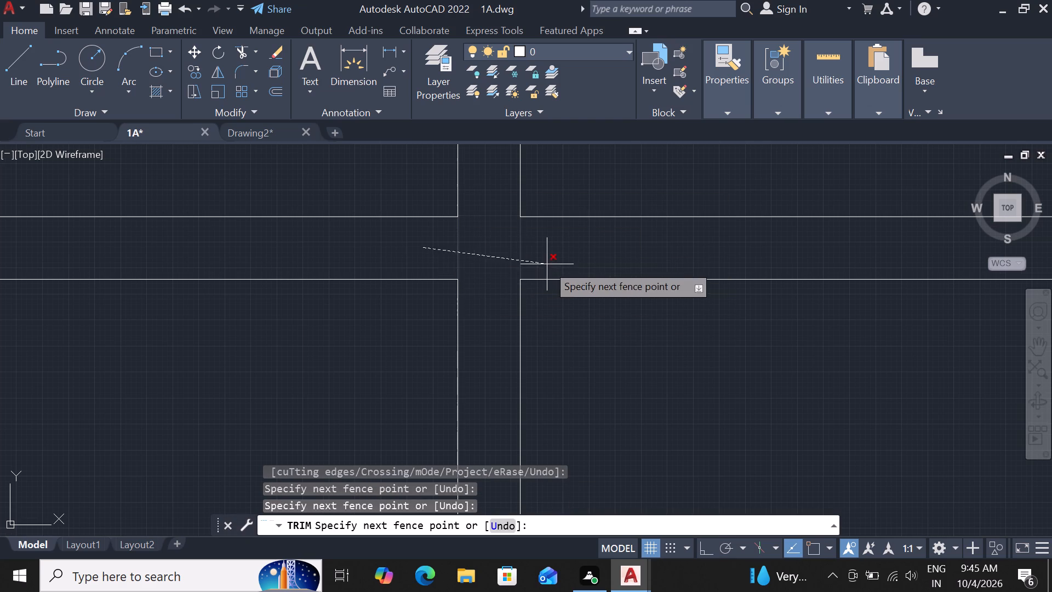
left_click(547, 264)
scroll(547, 264, "down", 3)
scroll(362, 255, "up", 2)
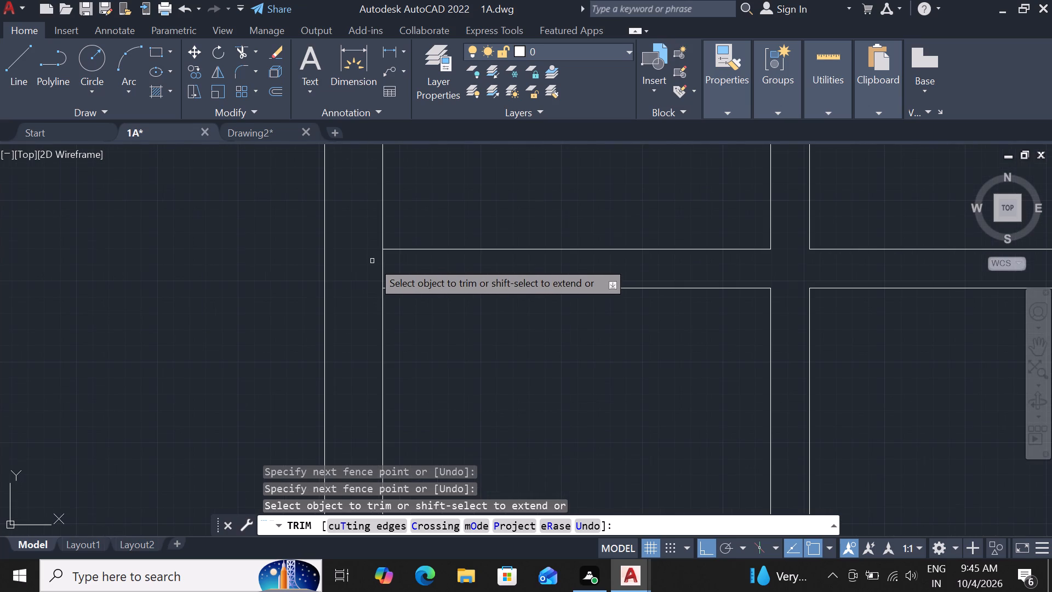
left_click(372, 261)
left_click(433, 275)
Trim the overlapping lines at both ends of the small left room's bottom wall, cleaning its outer-wall junction and lower-right corner.
scroll(433, 275, "down", 3)
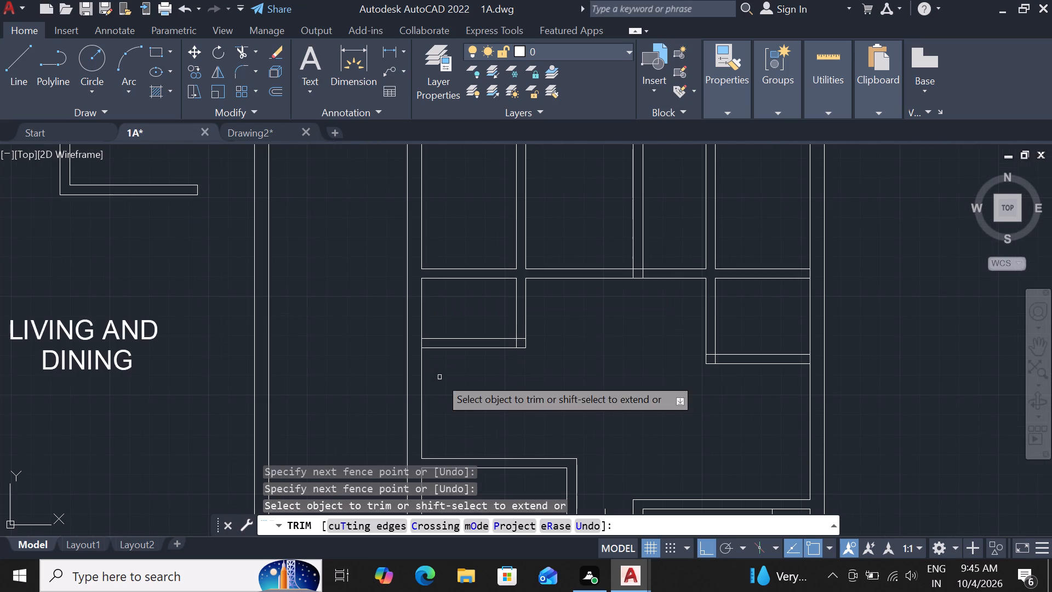
scroll(450, 356, "up", 2)
left_click_drag(355, 316, 367, 321)
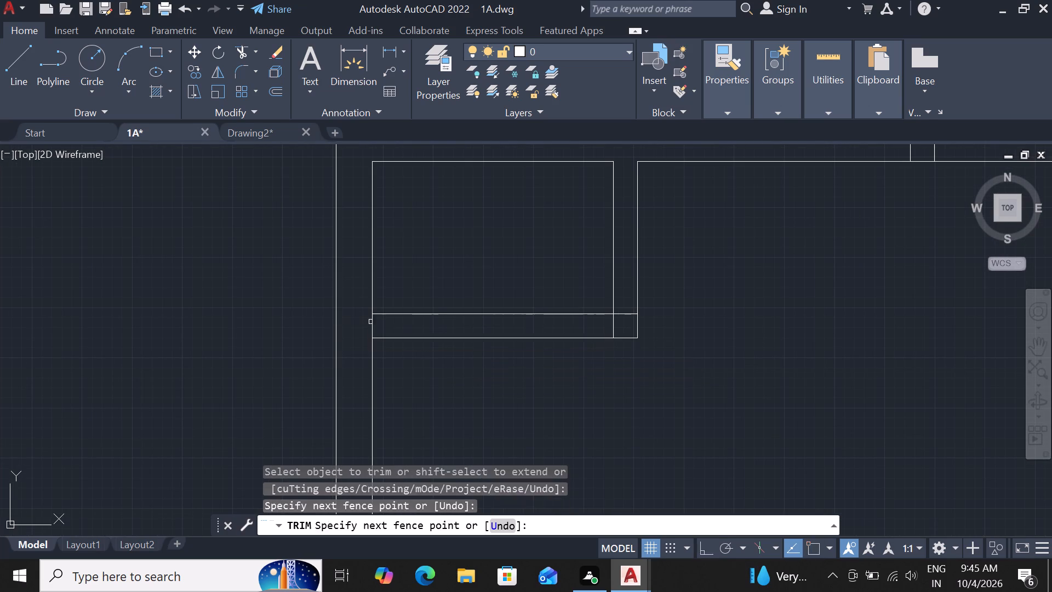
left_click(368, 328)
left_click_drag(385, 329, 386, 329)
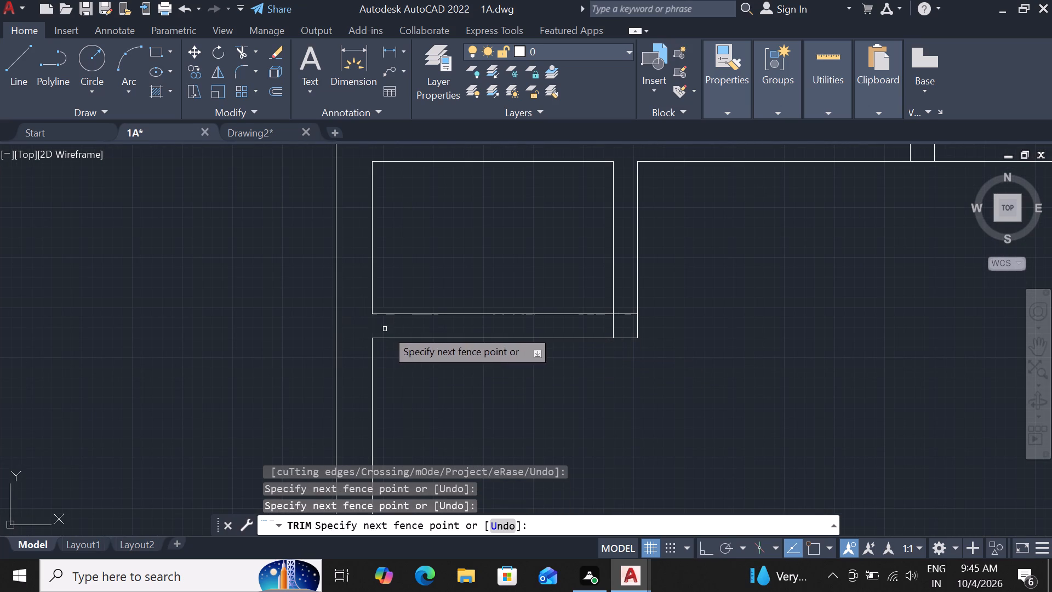
left_click_drag(386, 329, 405, 333)
scroll(622, 316, "up", 3)
left_click(630, 298)
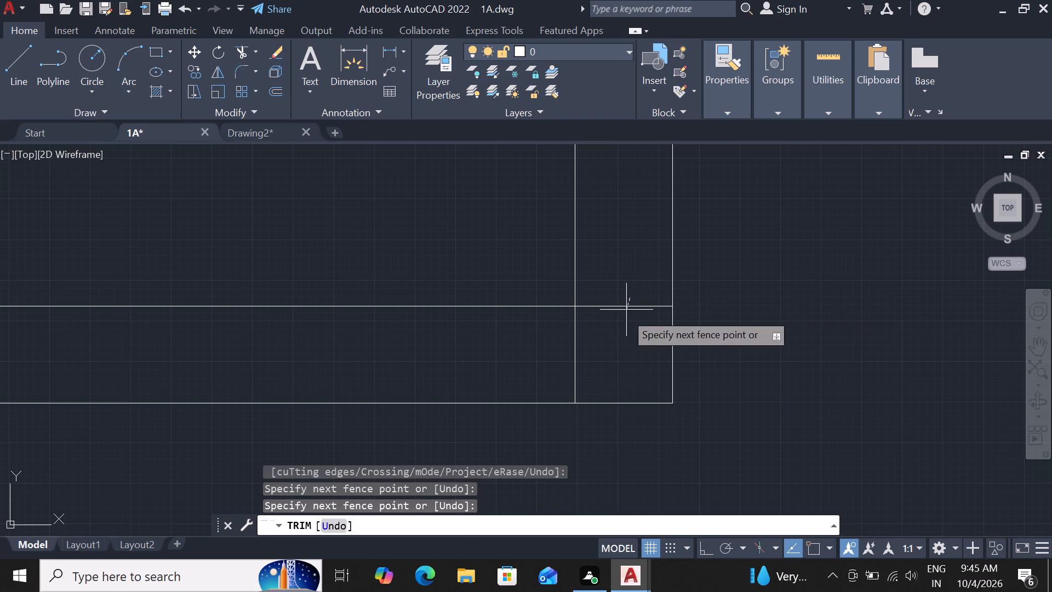
left_click(620, 335)
left_click_drag(579, 349, 573, 350)
left_click(552, 351)
Trim the overlapping lines where the central upper partition meets the middle horizontal wall.
scroll(551, 351, "down", 3)
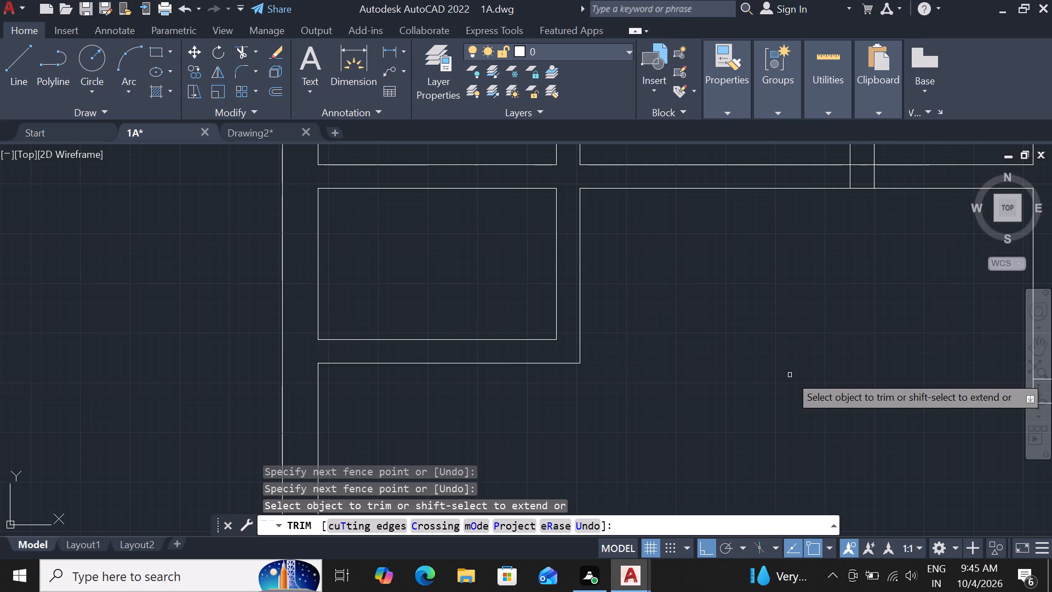
scroll(684, 312, "down", 2)
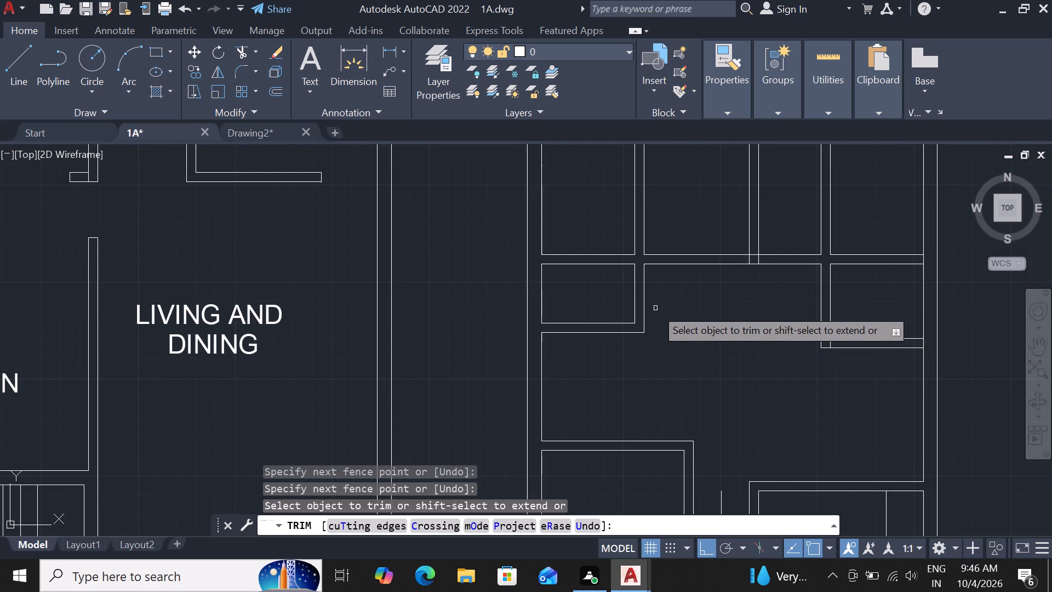
scroll(754, 255, "up", 3)
left_click(746, 244)
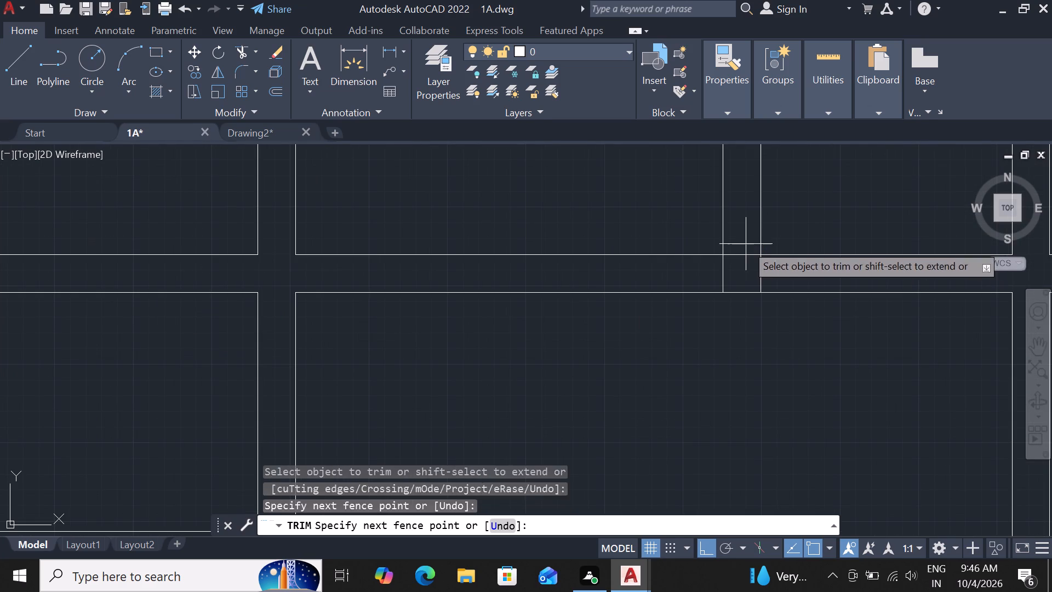
left_click(723, 275)
left_click(751, 275)
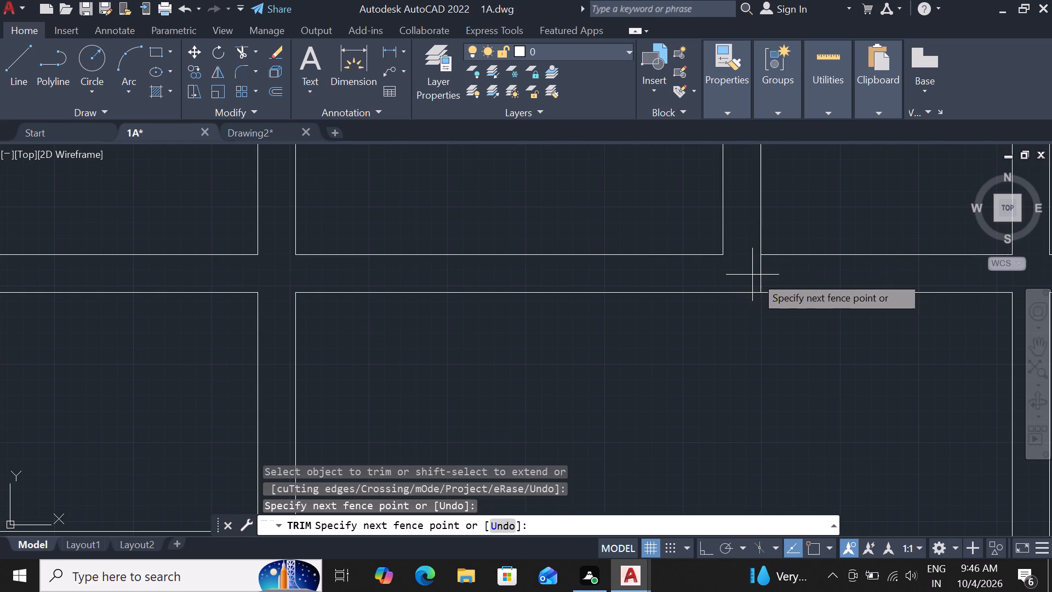
left_click(790, 279)
Trim the top outer wall's inner face line between the faces of each of the three upper partitions.
scroll(716, 269, "down", 4)
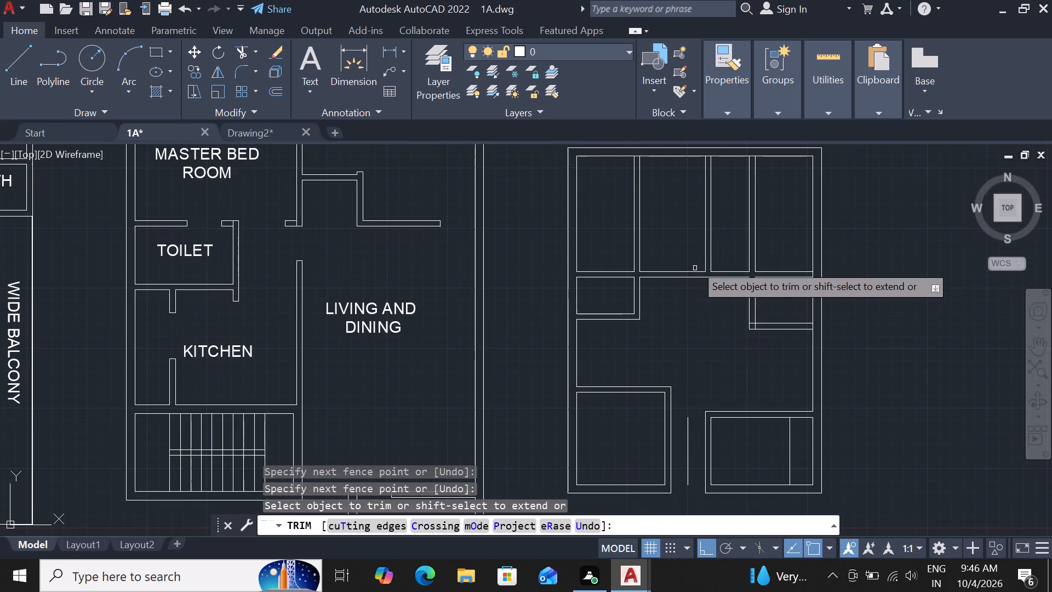
scroll(636, 150, "up", 6)
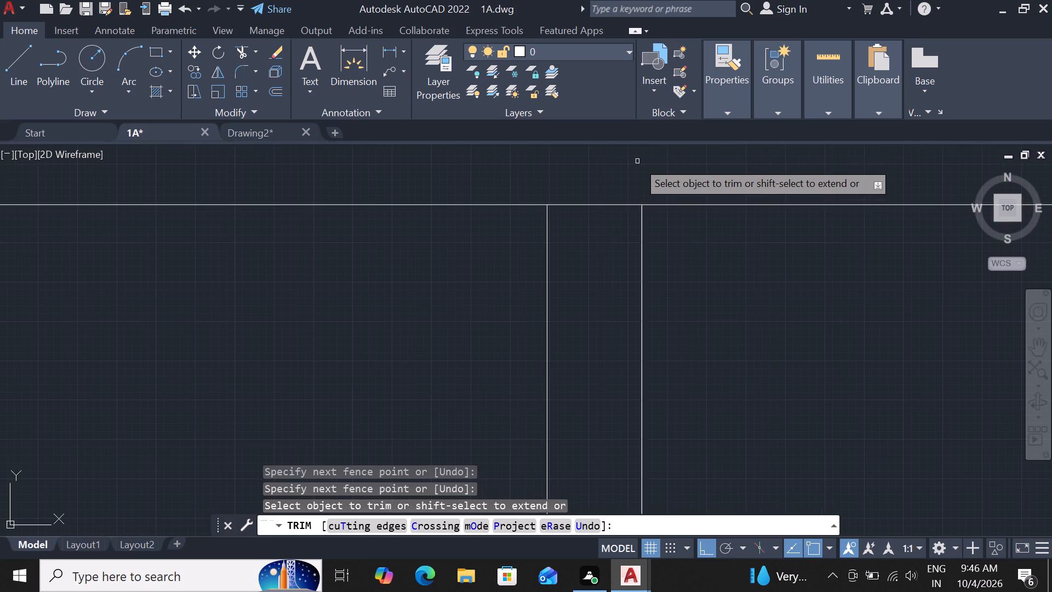
left_click_drag(617, 184, 603, 196)
left_click(582, 224)
left_click(594, 192)
scroll(594, 192, "down", 5)
scroll(706, 190, "up", 5)
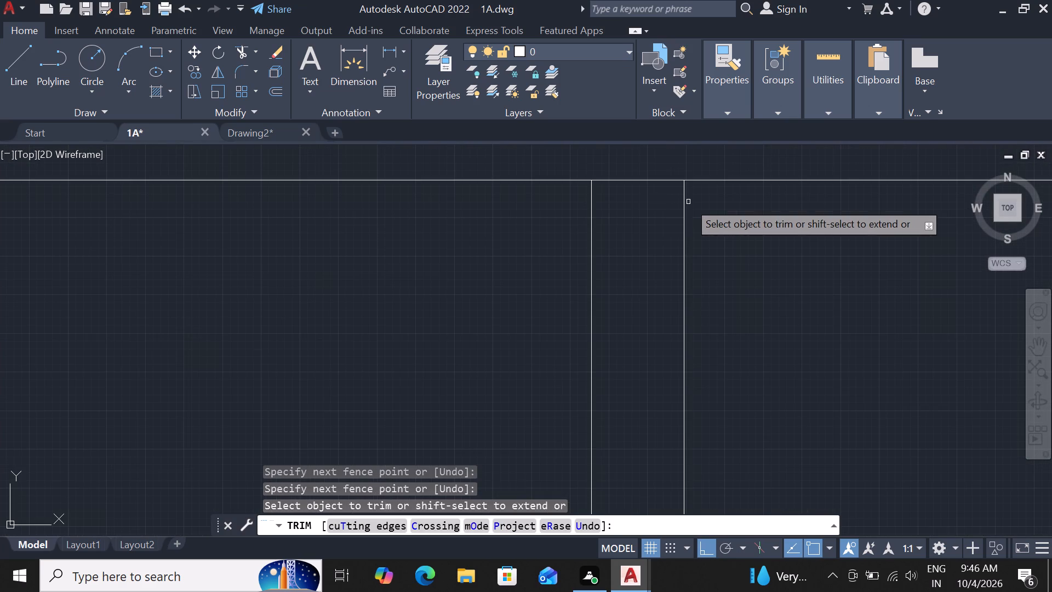
left_click(658, 202)
left_click(663, 166)
scroll(663, 166, "down", 5)
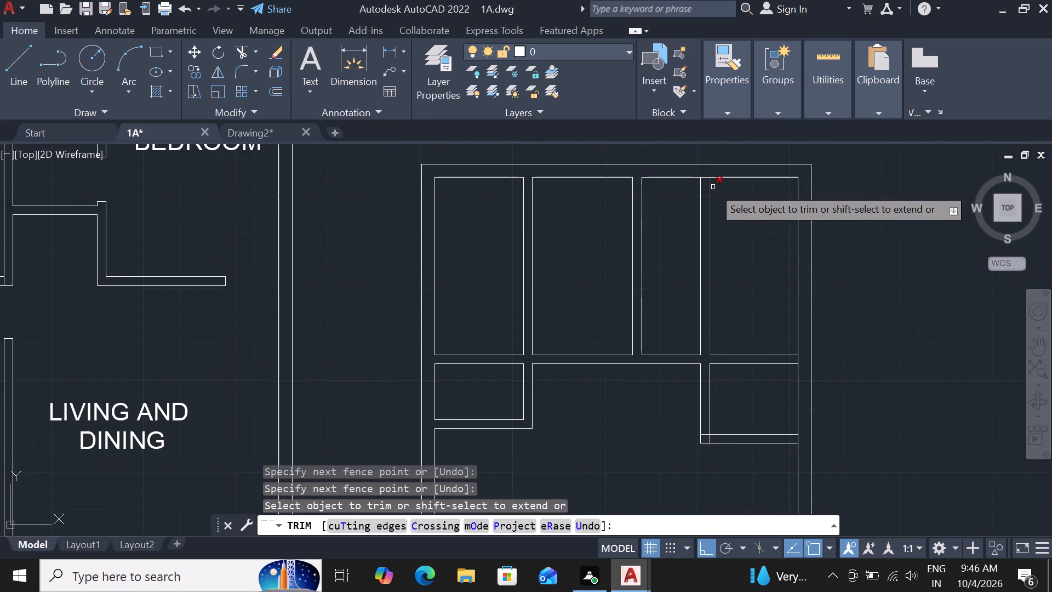
scroll(707, 175, "up", 3)
left_click_drag(685, 174, 684, 185)
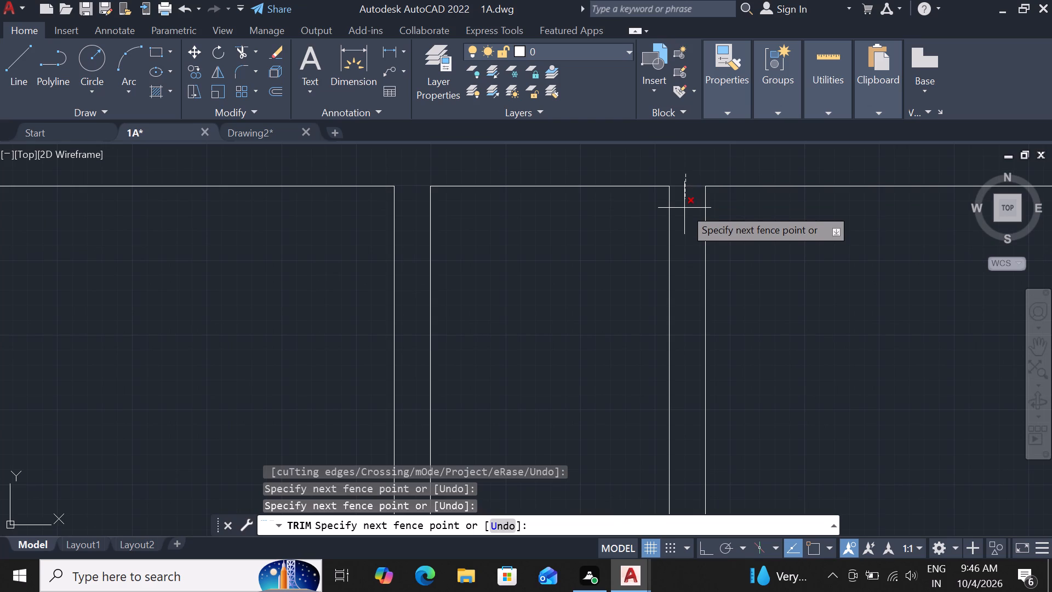
left_click(684, 208)
Remove both face lines of the left and right upper partitions with Trim, keeping only the central partition.
scroll(688, 200, "down", 5)
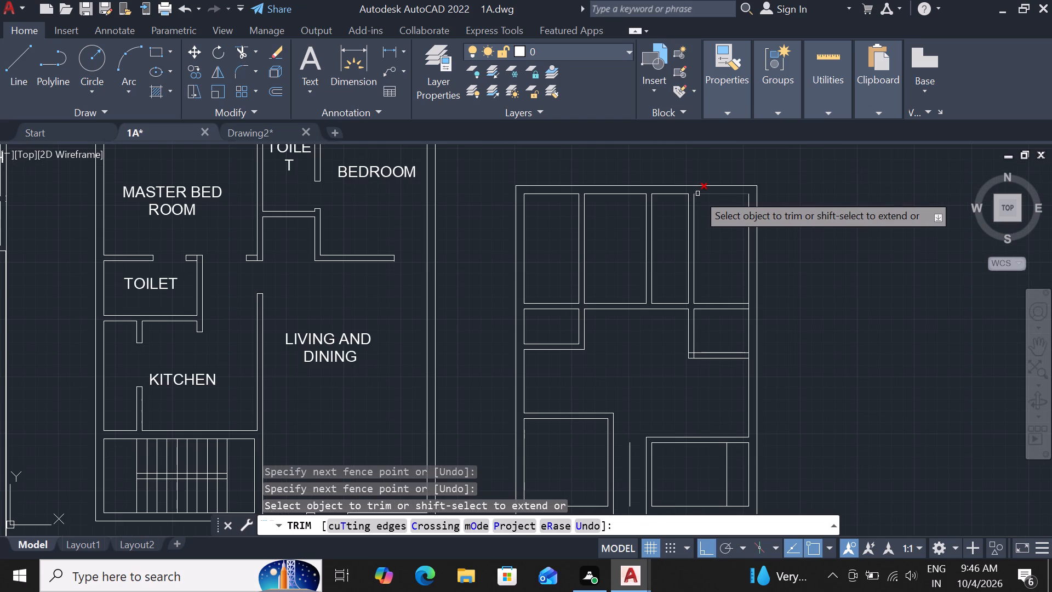
left_click(585, 253)
left_click(580, 263)
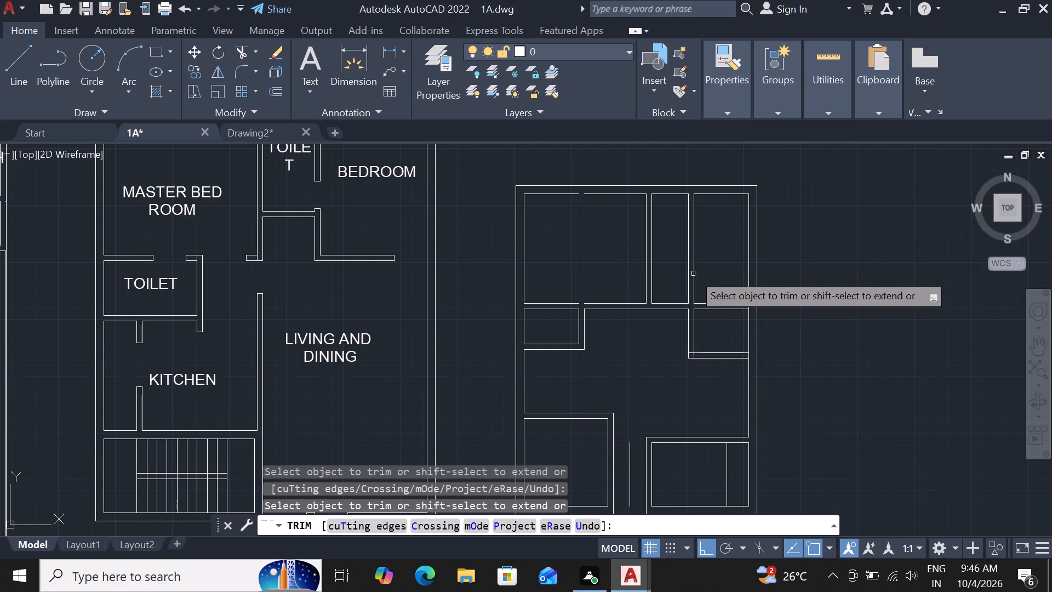
left_click(689, 274)
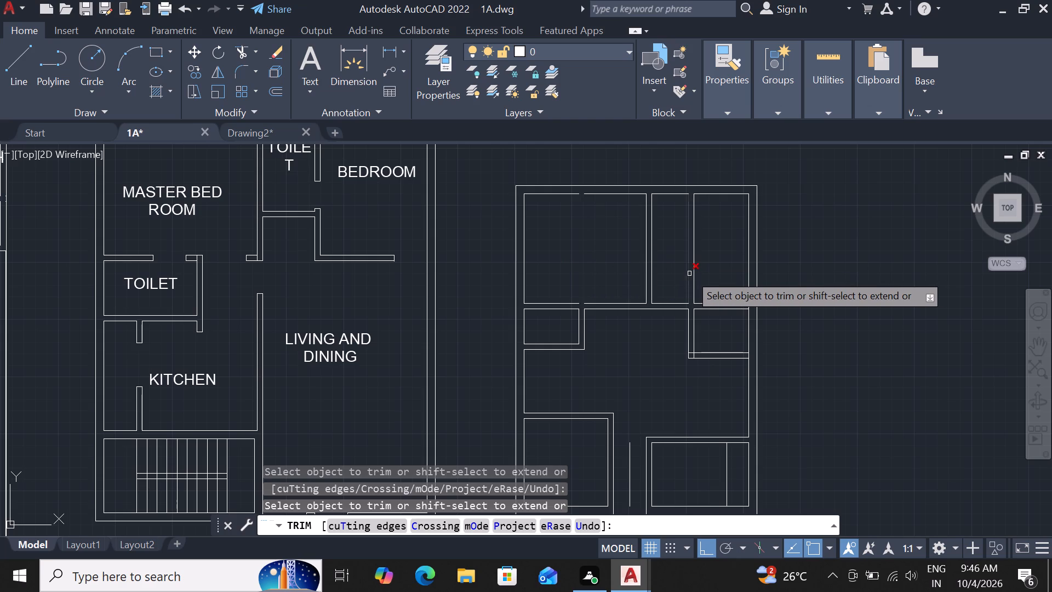
left_click(694, 274)
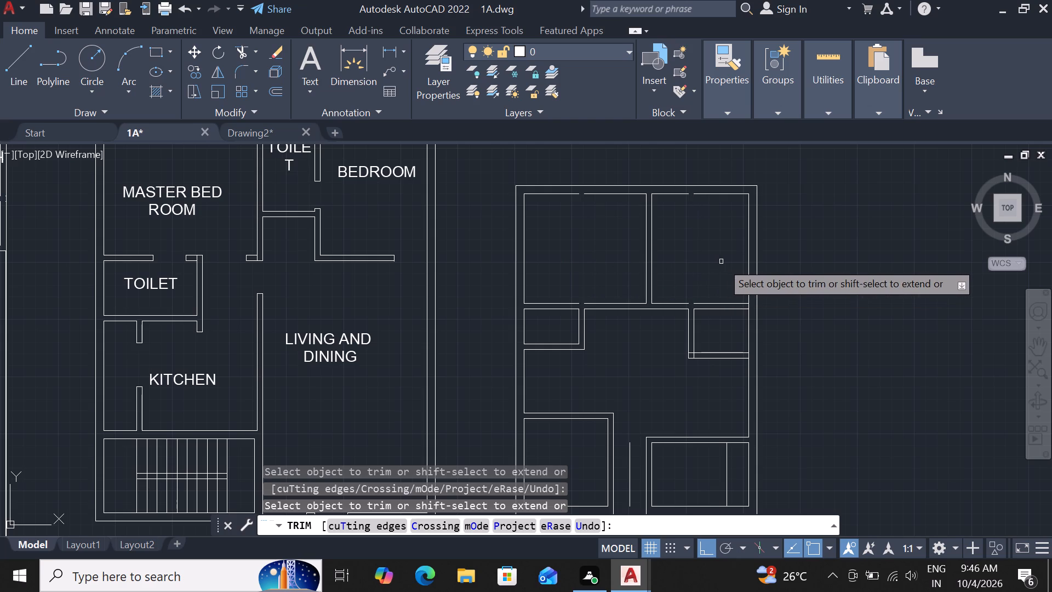
key("Escape")
Extend the top wall's inner line and the middle wall's upper line across the gaps left by the two removed partitions.
type("ex")
key("space")
key("space")
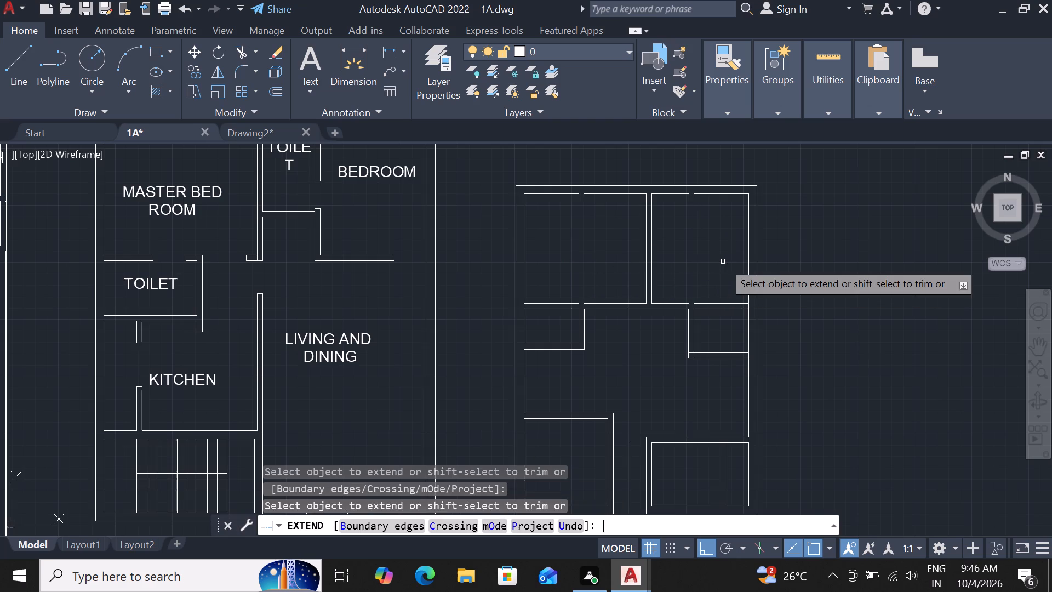
left_click(701, 195)
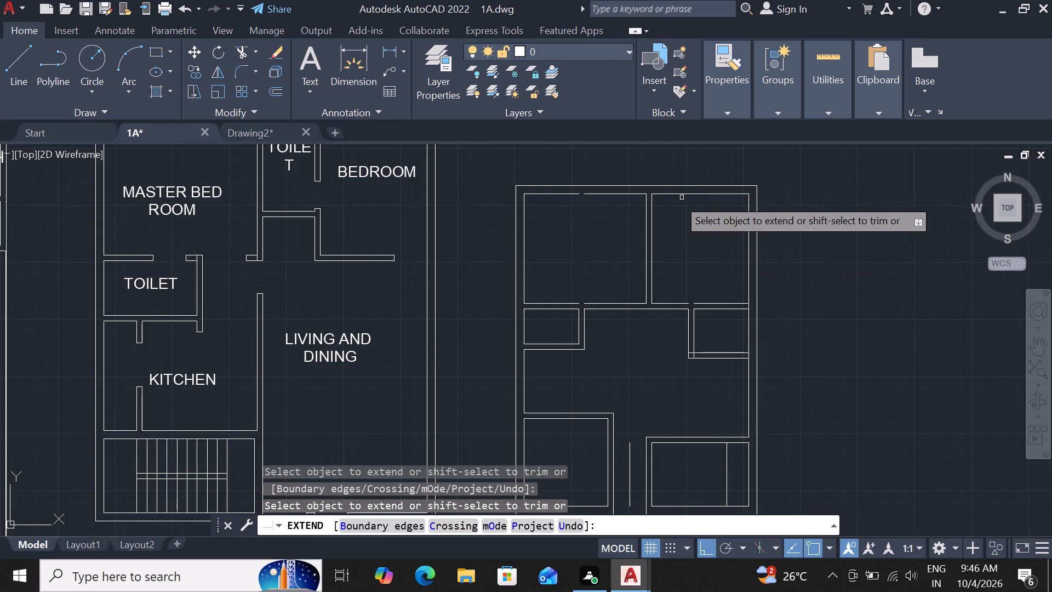
left_click(592, 194)
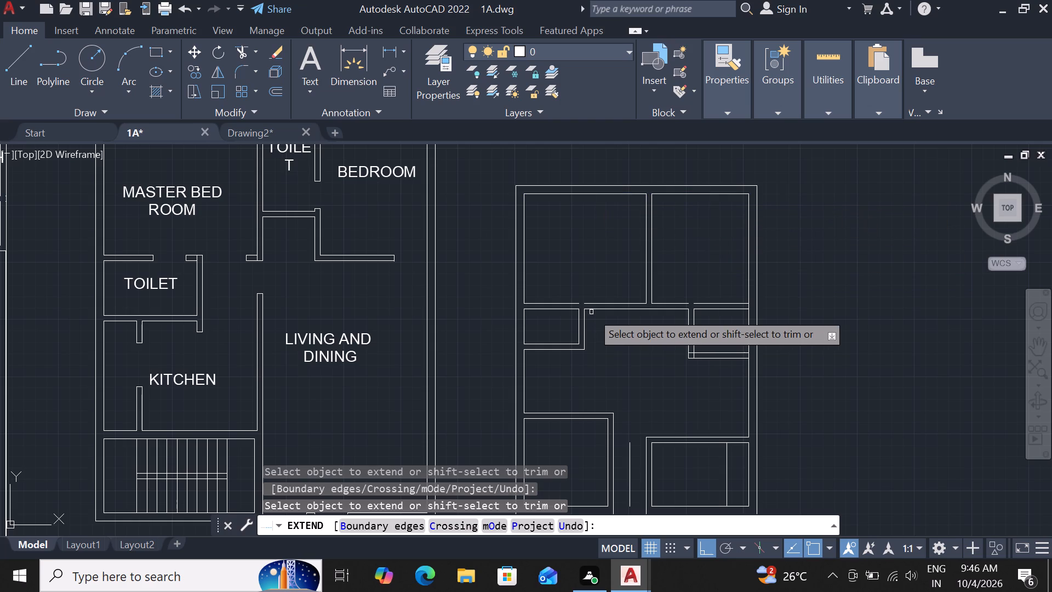
left_click(596, 304)
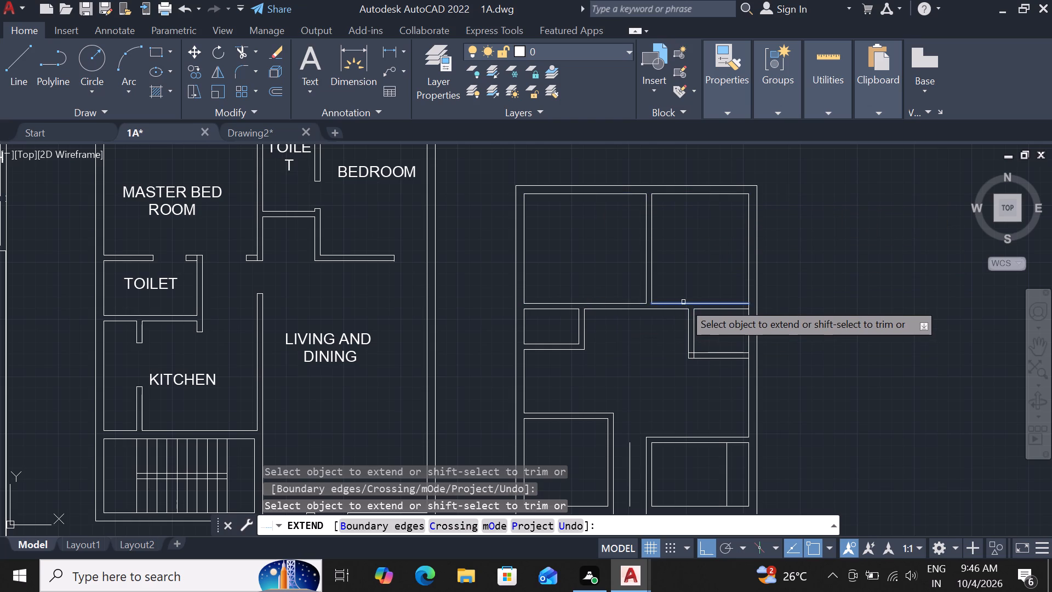
left_click(683, 302)
scroll(693, 297, "down", 1)
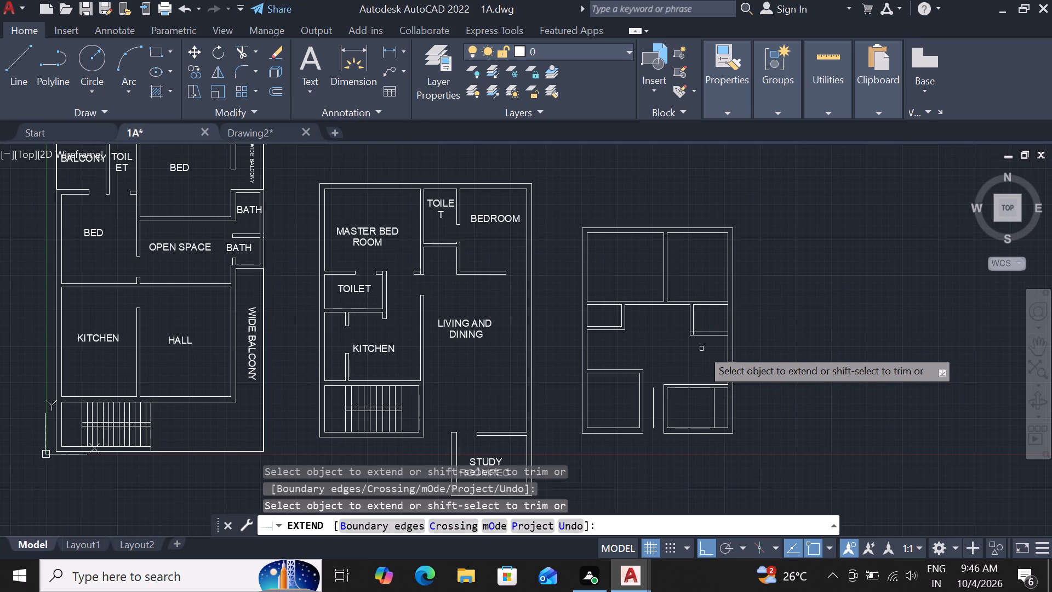
Trim the overlapping wall lines at the lower-left corner of the small right-hand room in the third plan.
key("Escape")
scroll(658, 329, "up", 2)
scroll(759, 333, "up", 2)
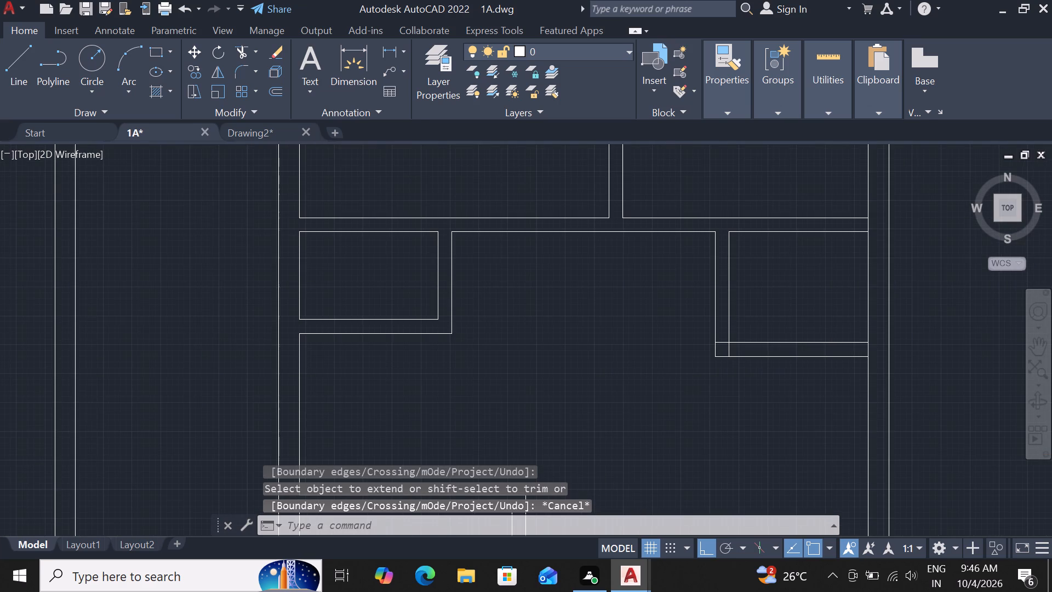
type("tr")
key("space")
key("space")
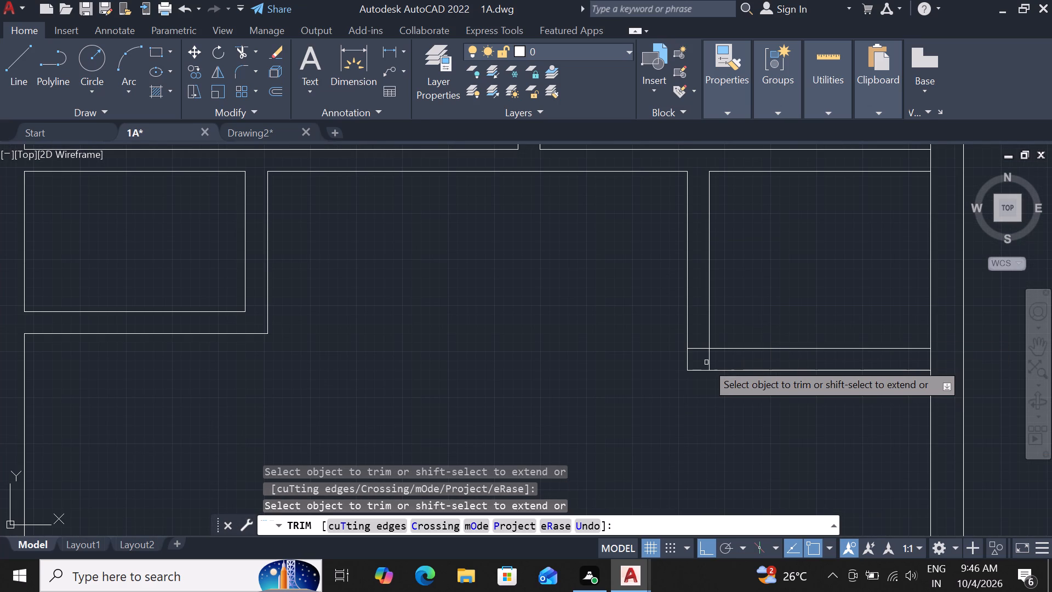
left_click(711, 362)
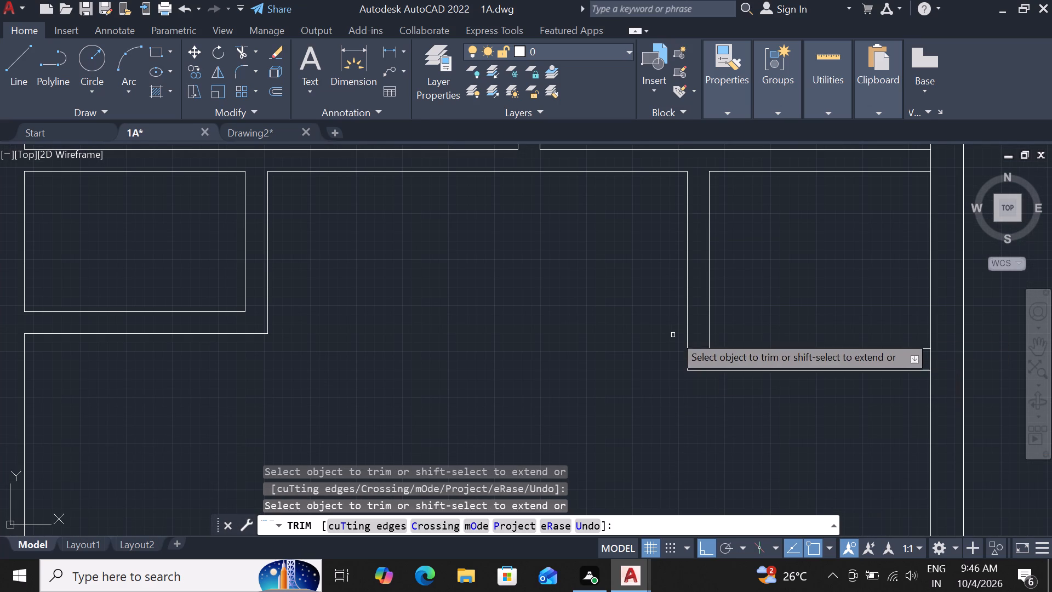
left_click(696, 349)
Remove the stray vertical line between the two lower rooms of the third plan with Trim.
scroll(699, 340, "down", 5)
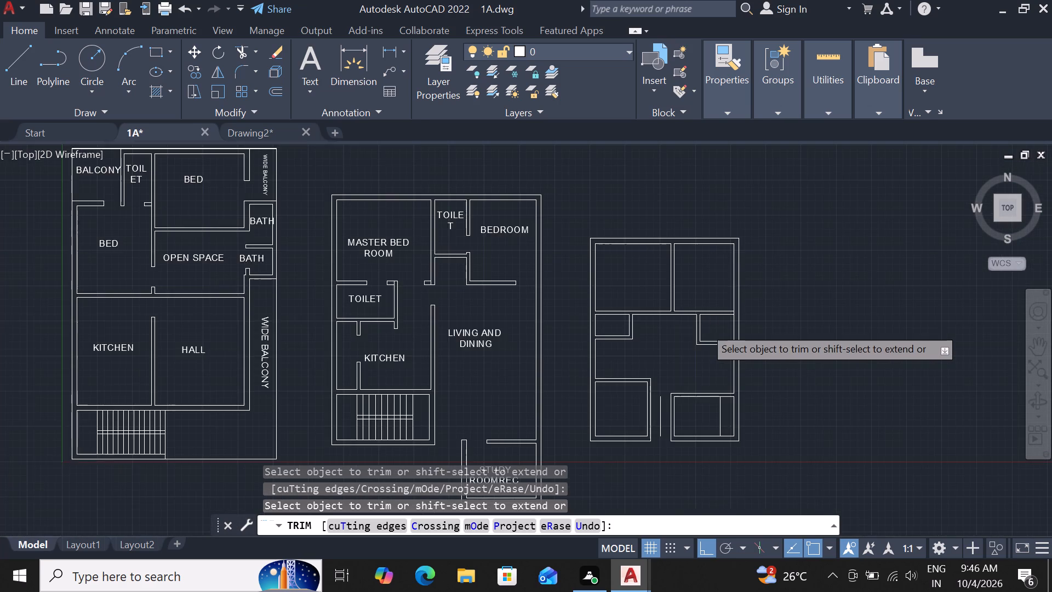
scroll(682, 392, "up", 2)
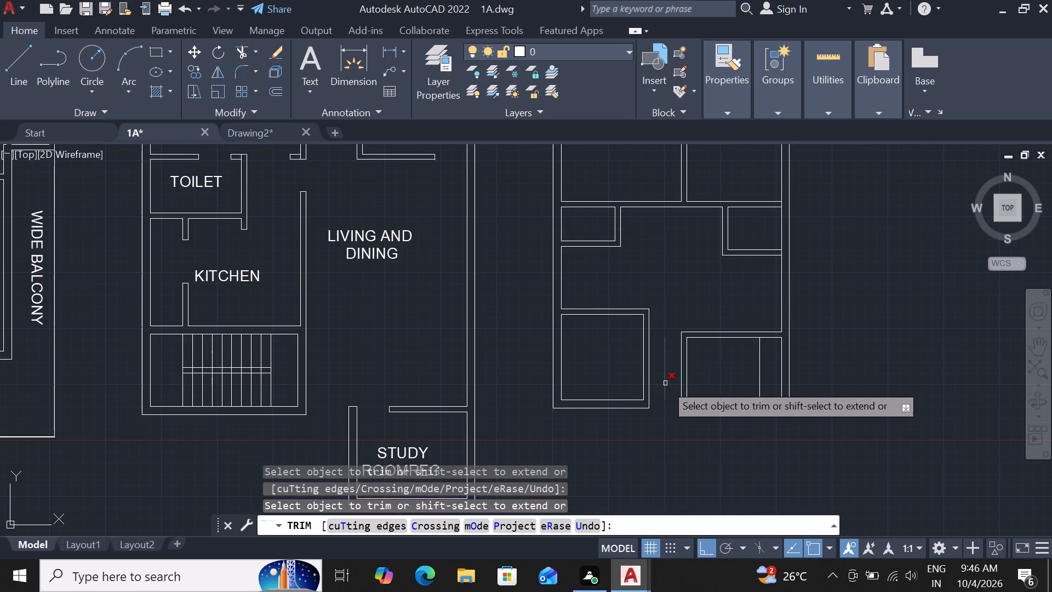
left_click(665, 384)
key("Escape")
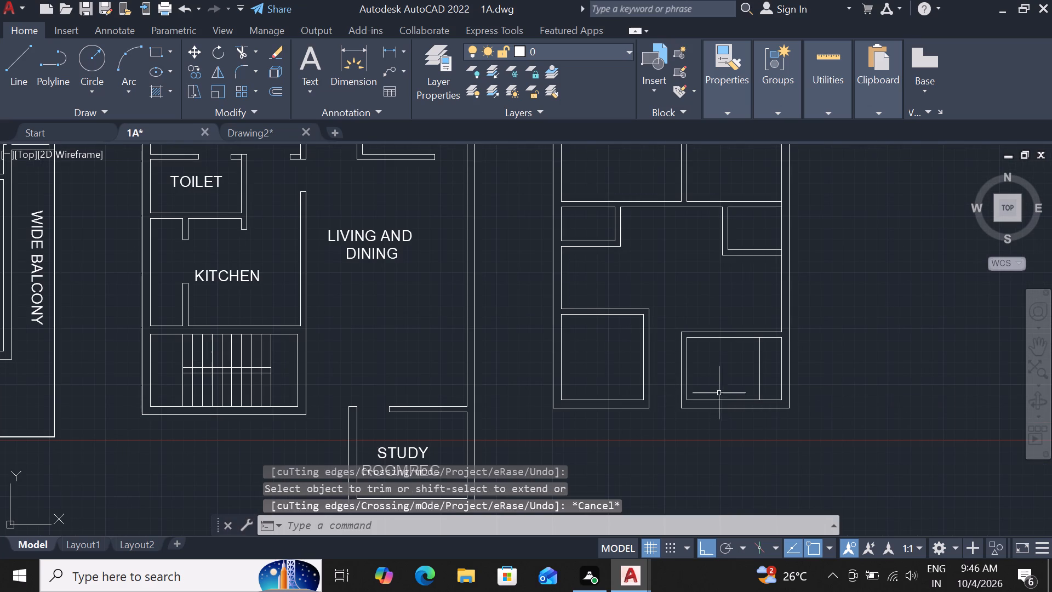
Offset the left inner wall line of the lower-right room 9.11" into the room as the first stair tread line.
scroll(710, 395, "up", 2)
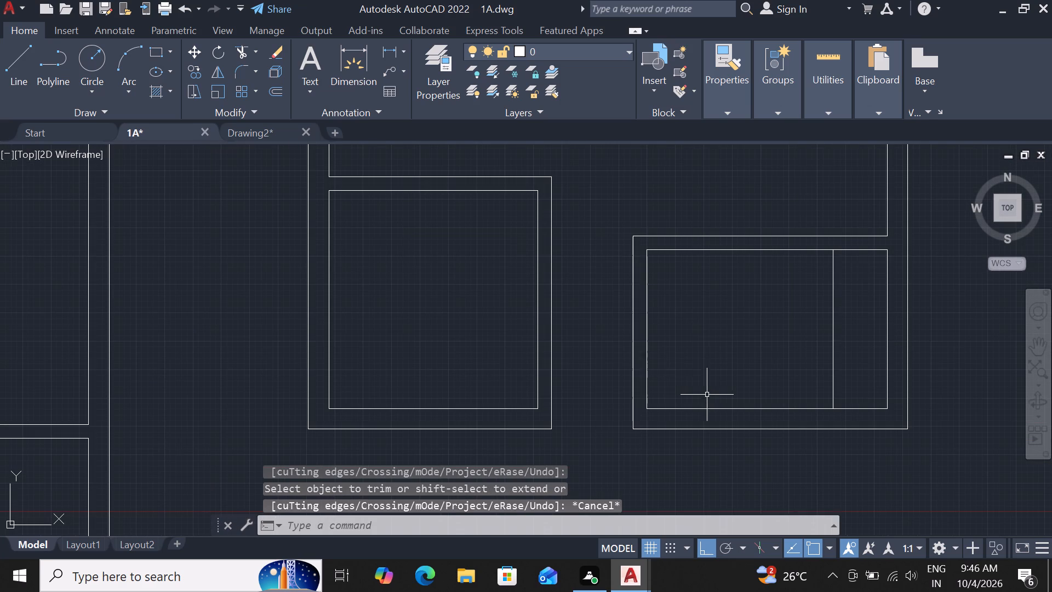
left_click(649, 380)
key("Escape")
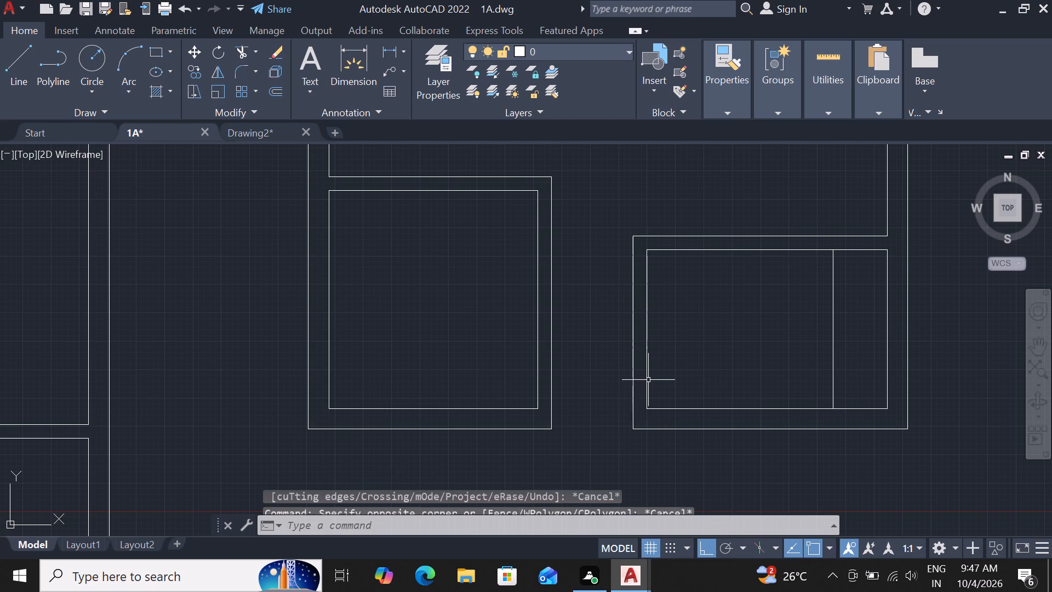
left_click(648, 379)
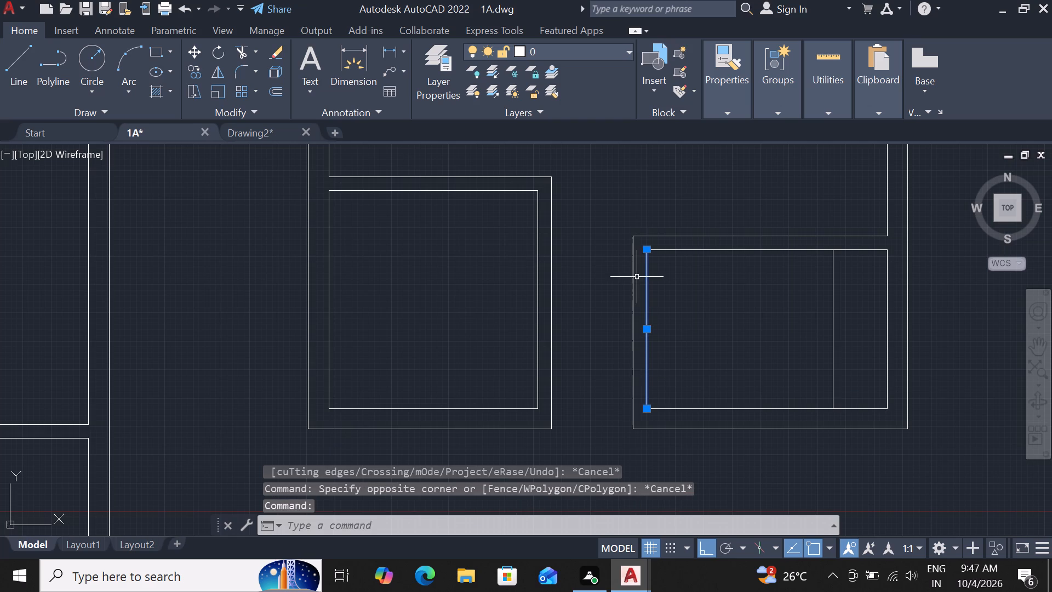
key("9")
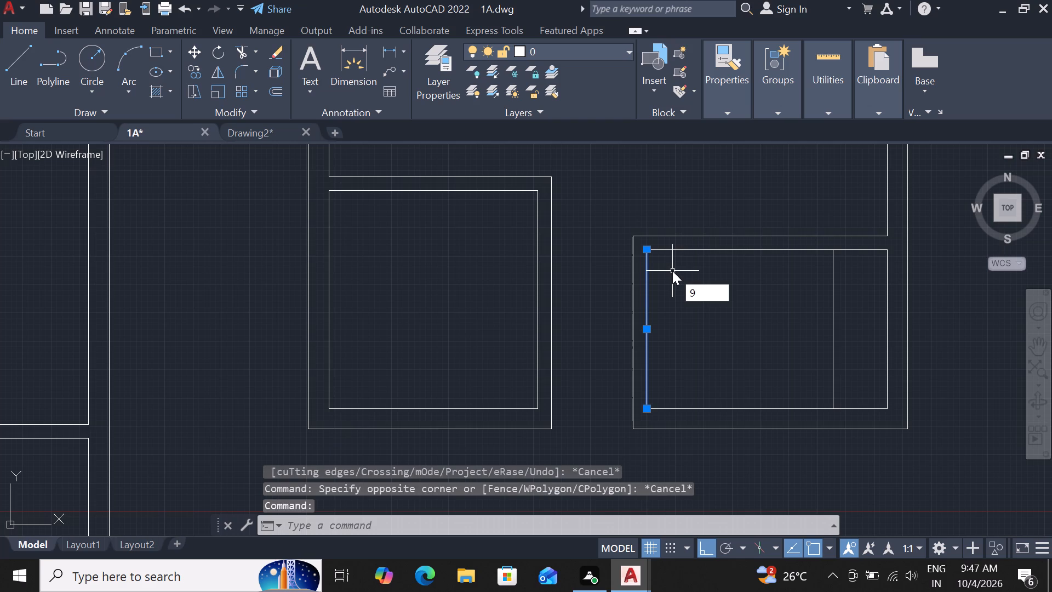
key("BackSpace")
key("o")
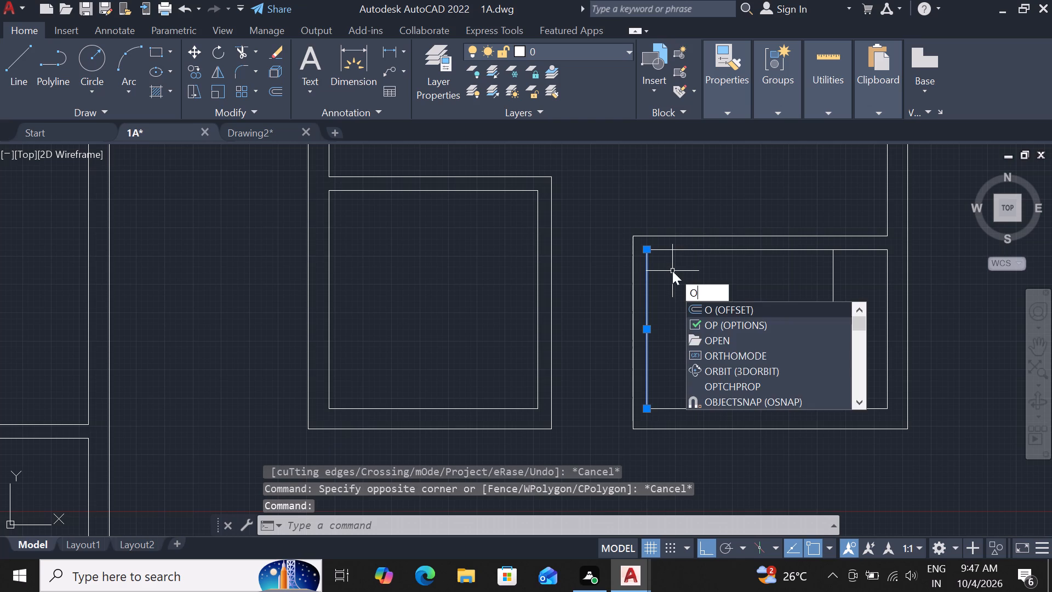
type("f")
key("space")
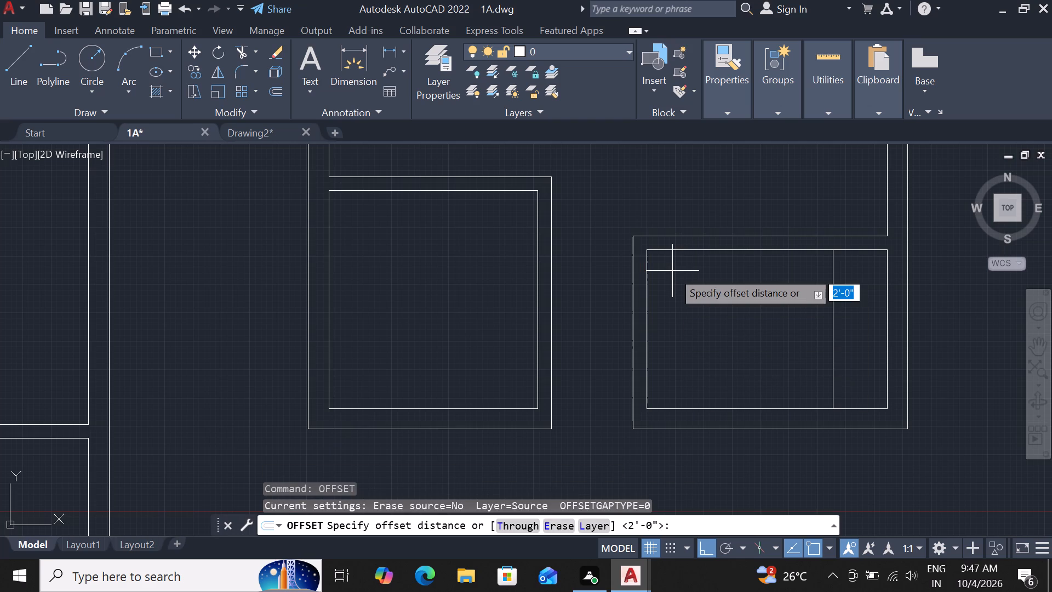
type("9.11")
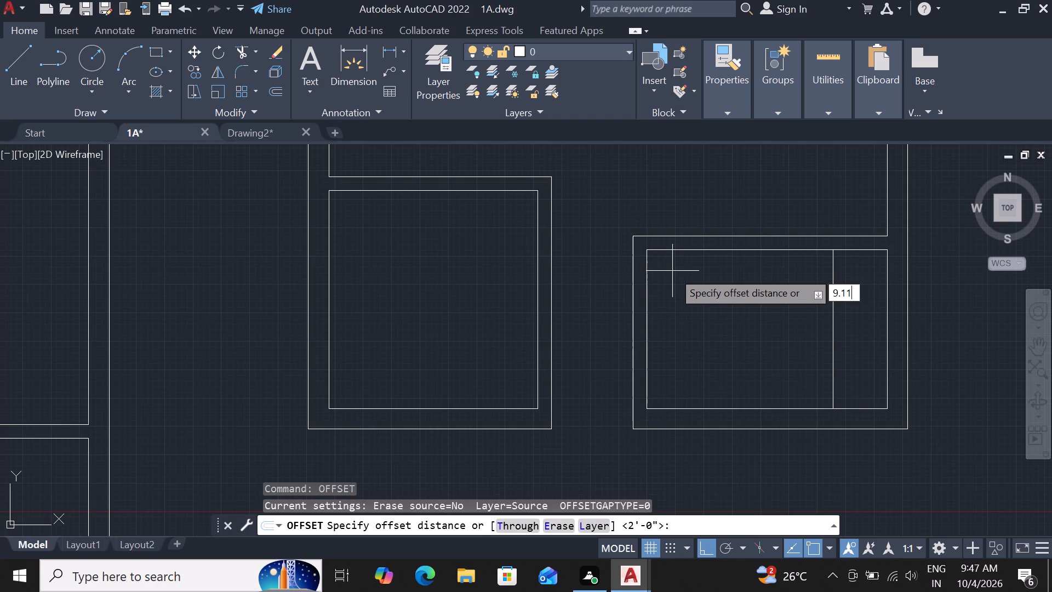
key("shift+quotedbl")
key("Return")
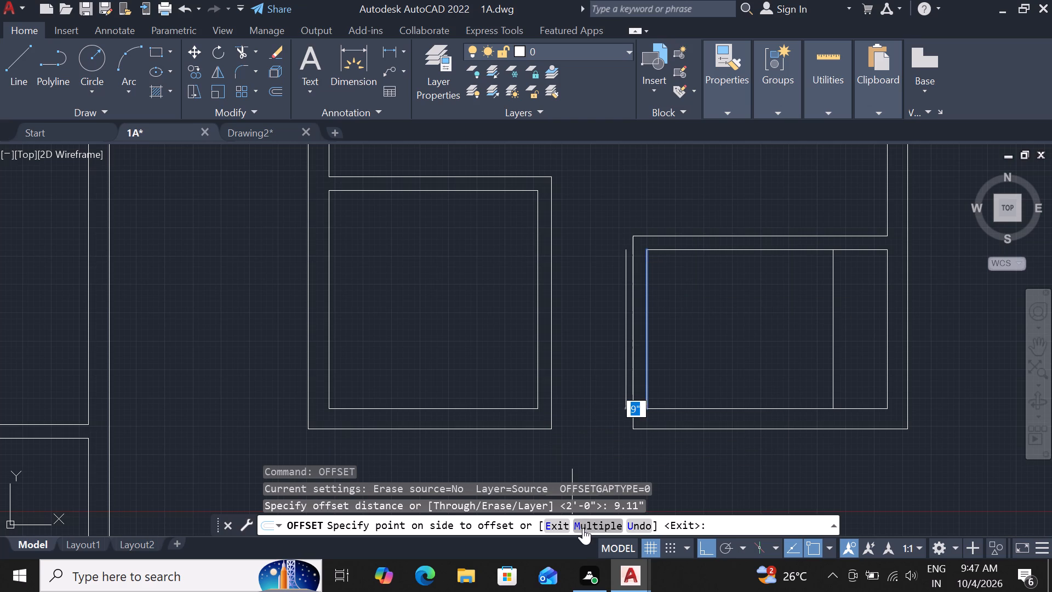
left_click_drag(582, 527, 592, 511)
left_click_drag(718, 409, 723, 403)
left_click(733, 397)
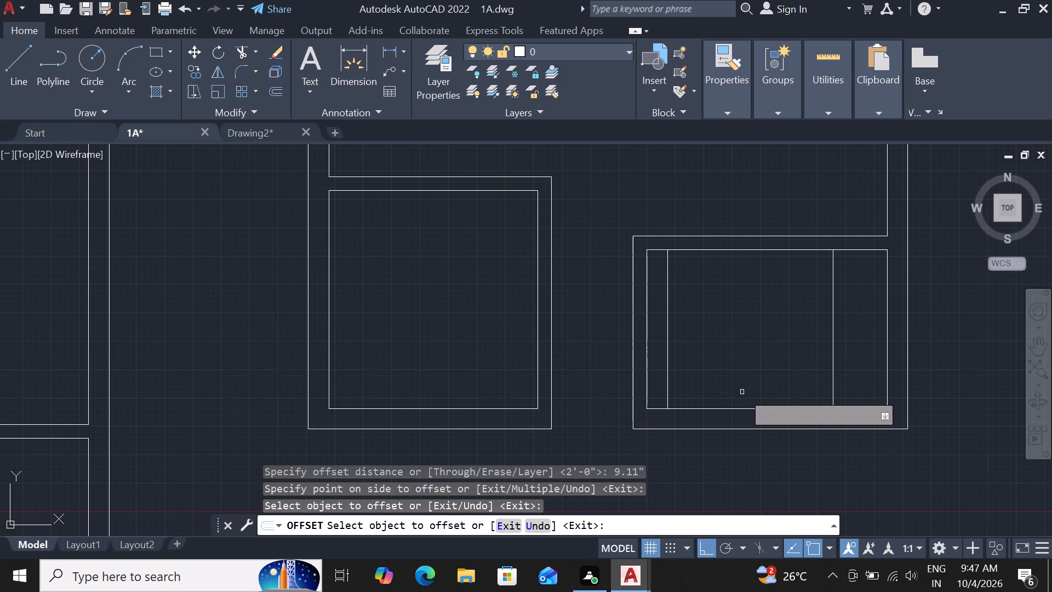
Repeat the 9.11" offset from the first tread line across the room up to the existing vertical line, using the Multiple option.
left_click(666, 390)
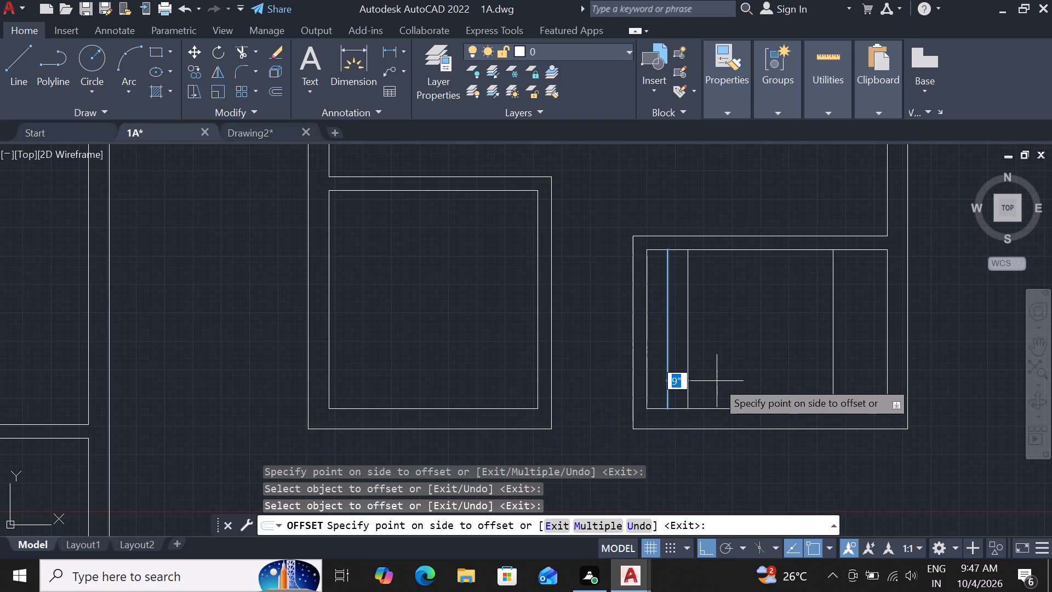
key("m")
key("Return")
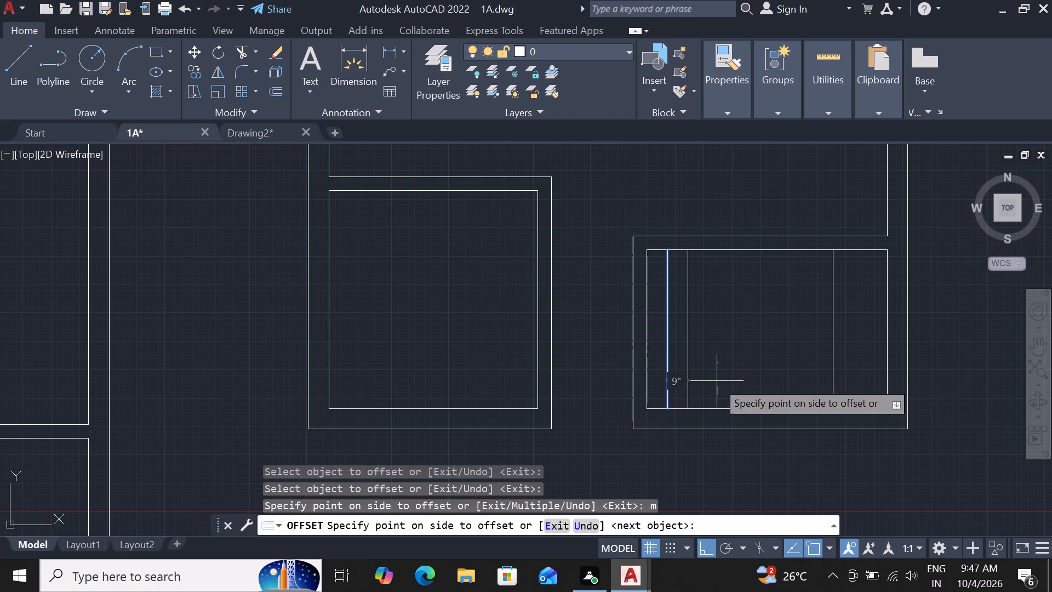
left_click(717, 381)
left_click(718, 380)
left_click(729, 378)
left_click_drag(740, 375, 754, 372)
left_click(787, 370)
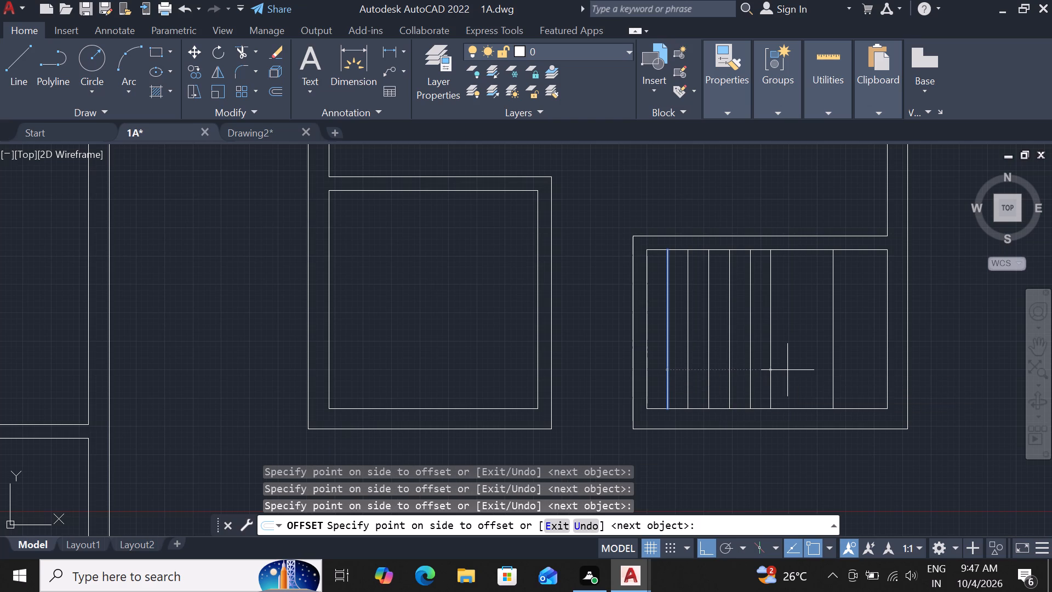
left_click(796, 368)
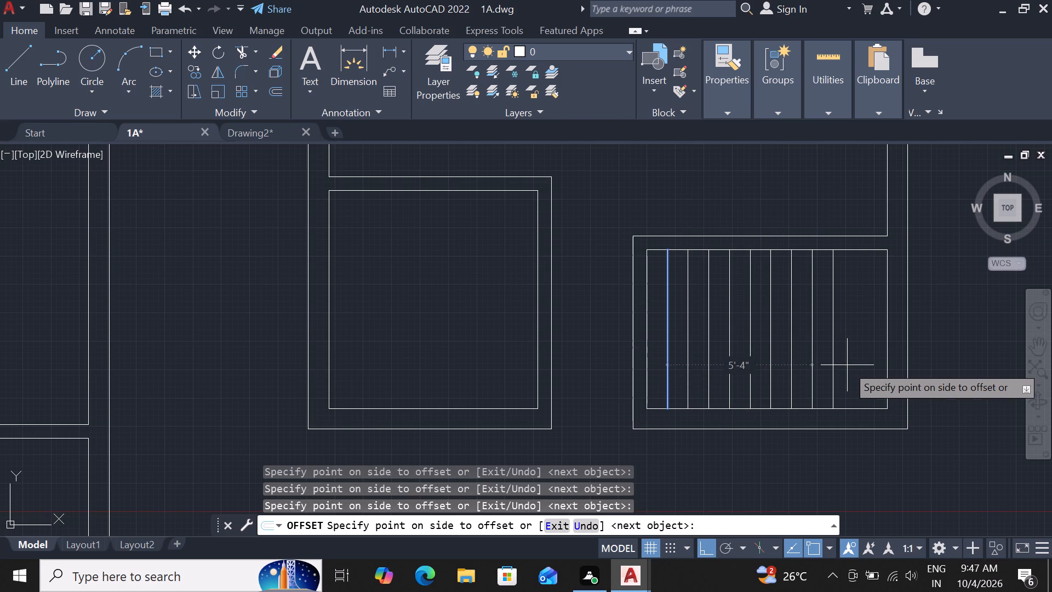
left_click(846, 366)
key("Escape")
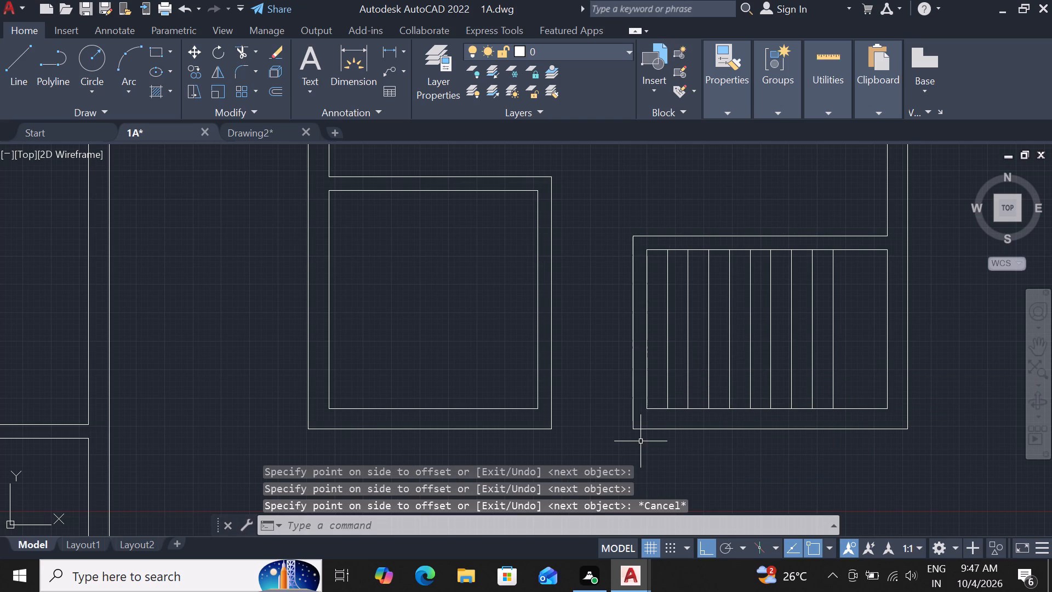
Check the stair room's inner height along its left wall with a temporary dimension, without placing it.
scroll(650, 436, "down", 2)
scroll(692, 396, "up", 3)
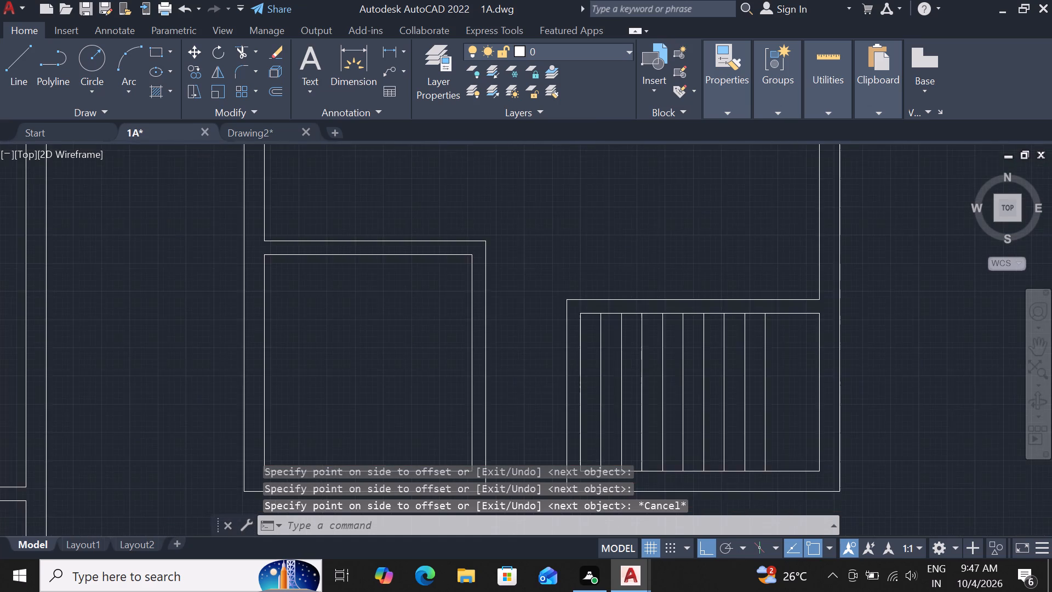
left_click_drag(361, 48, 373, 50)
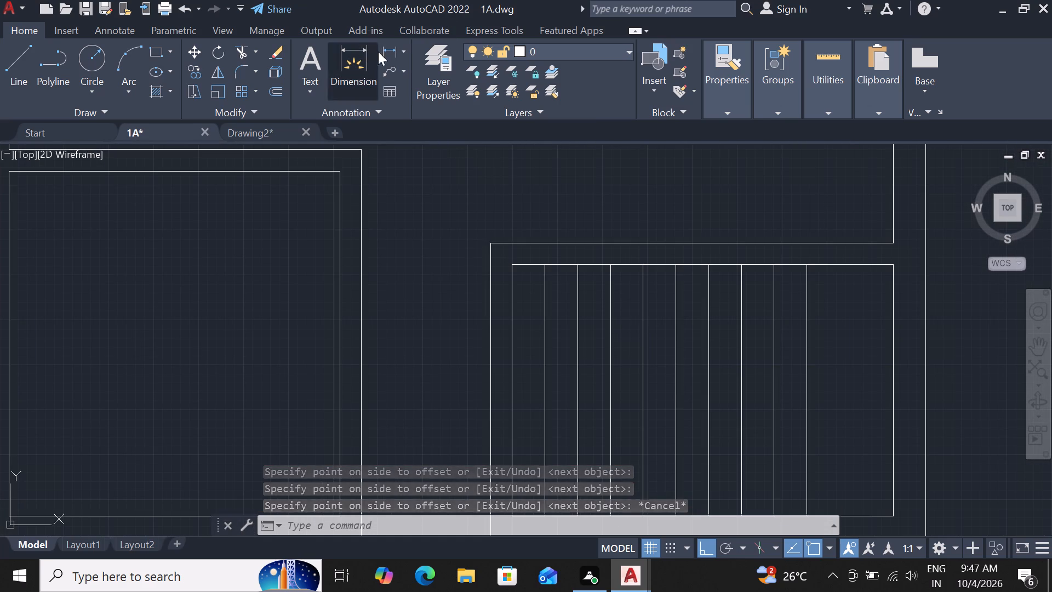
scroll(578, 149, "down", 2)
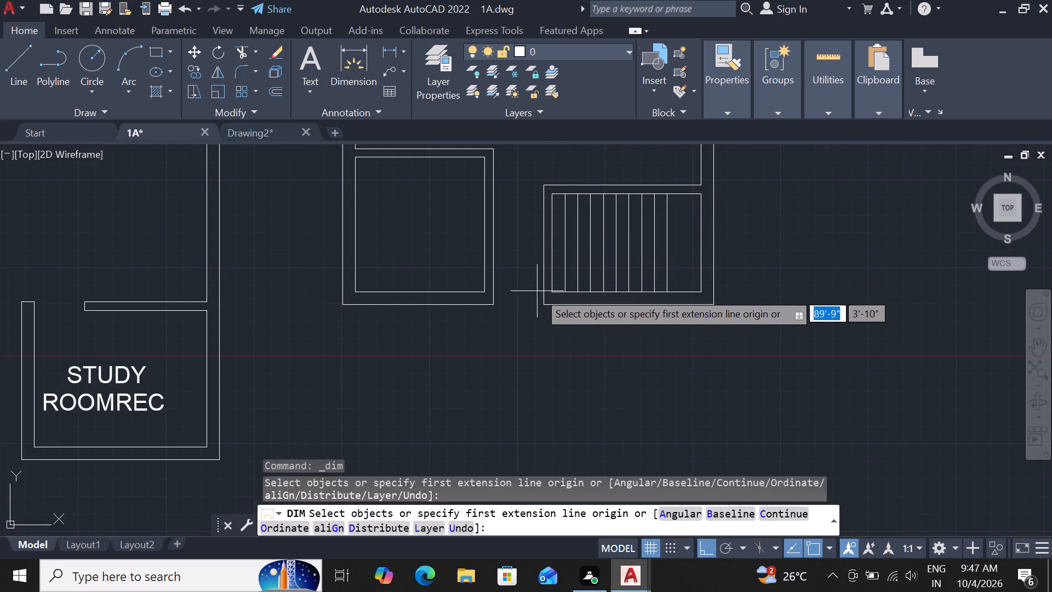
left_click(551, 291)
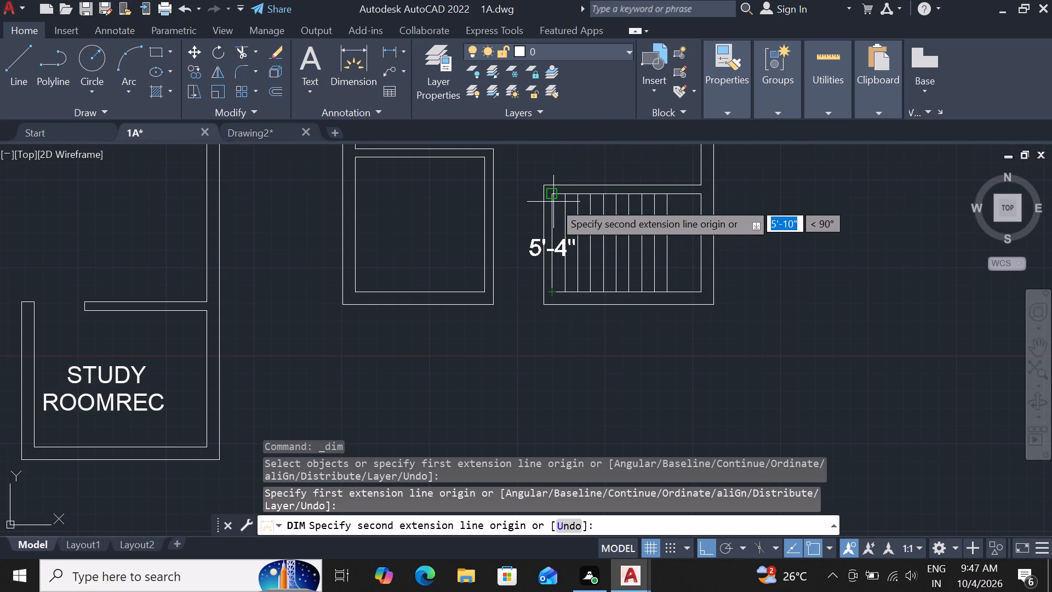
scroll(552, 195, "up", 1)
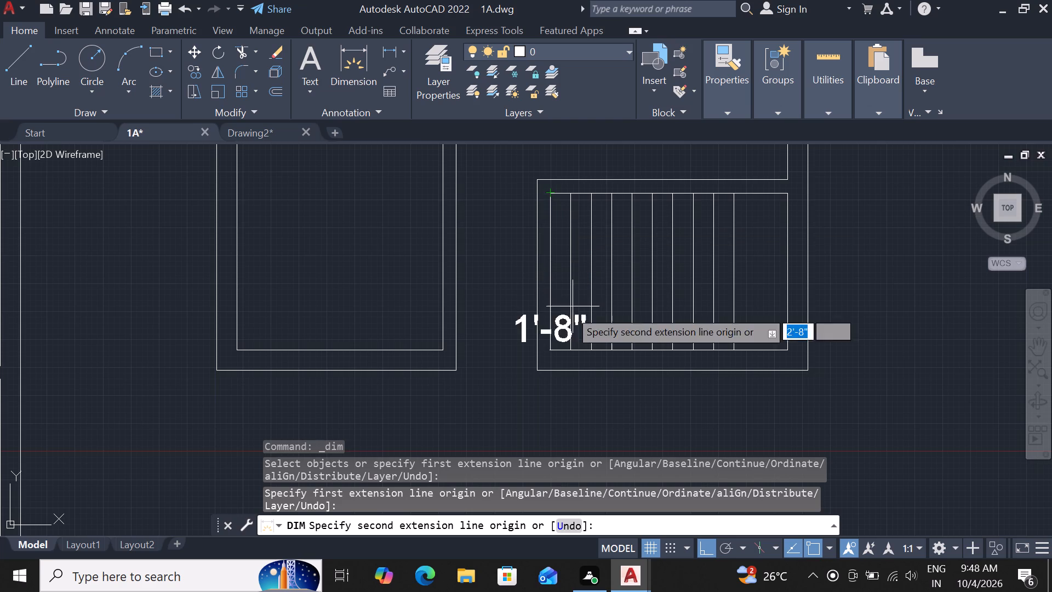
key("Escape")
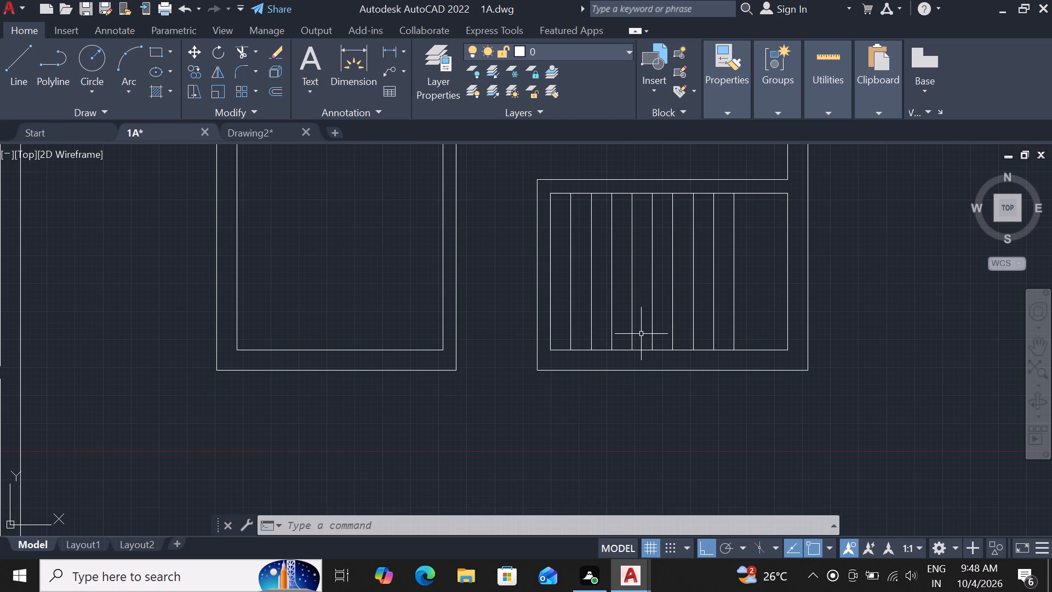
Offset the stair room's top and bottom inner wall lines 2'8" inward to form the double line dividing the stair flights.
scroll(689, 297, "down", 2)
scroll(686, 288, "up", 3)
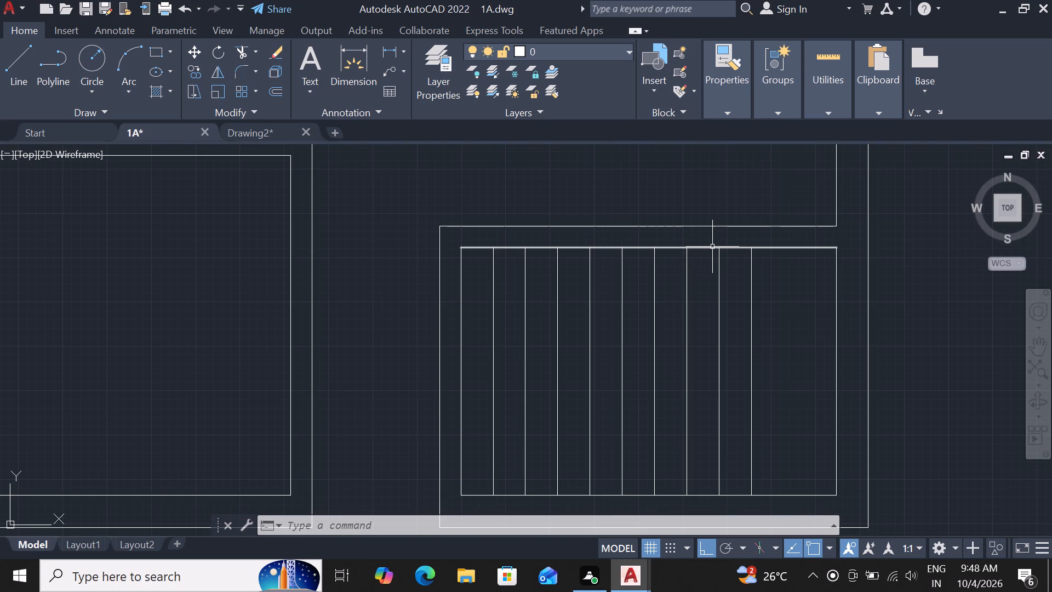
left_click(712, 247)
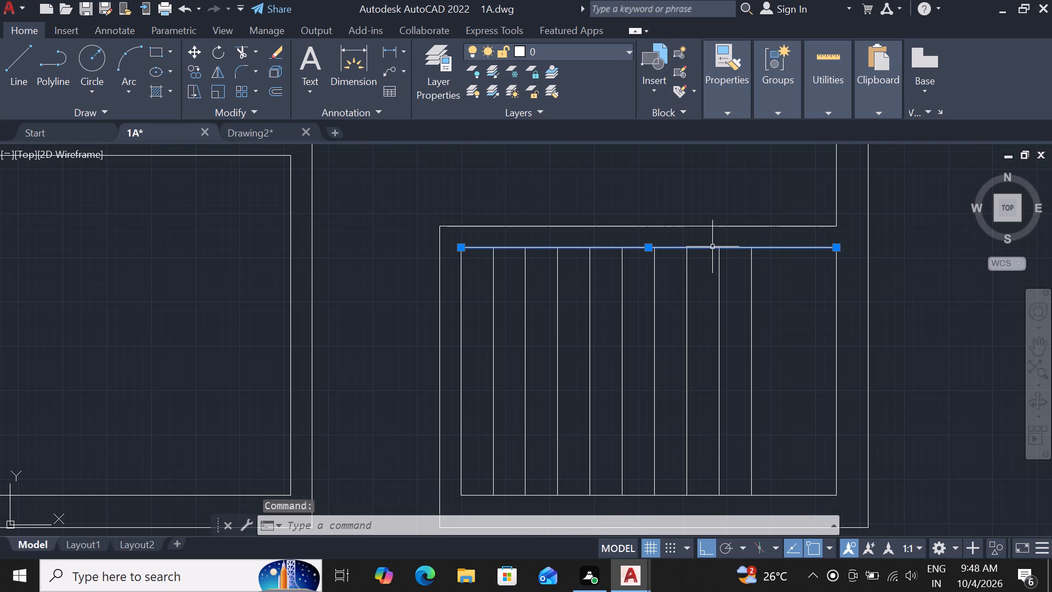
type("of")
key("Return")
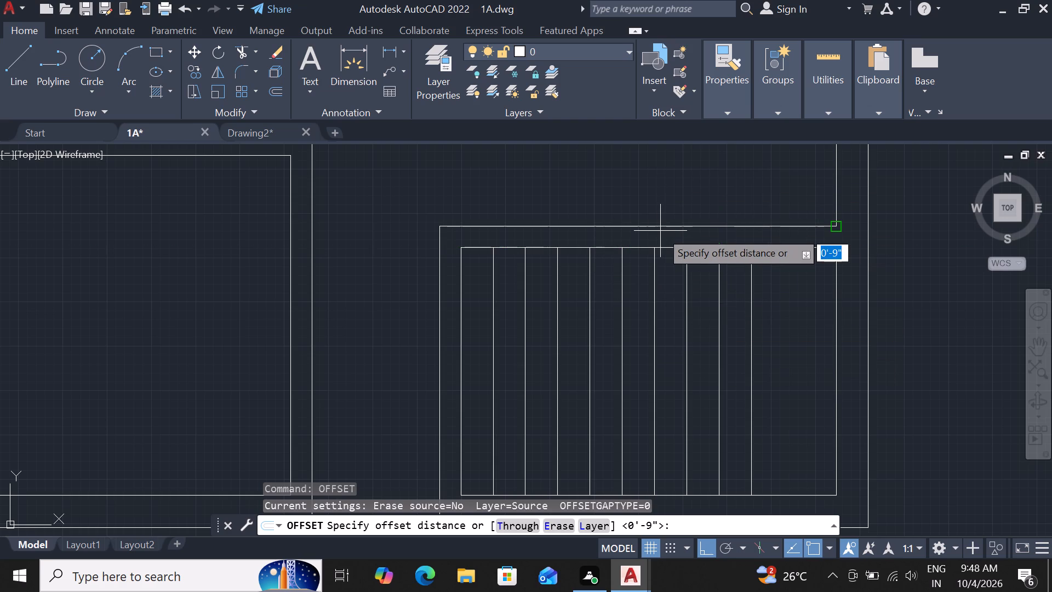
key("2")
key("apostrophe")
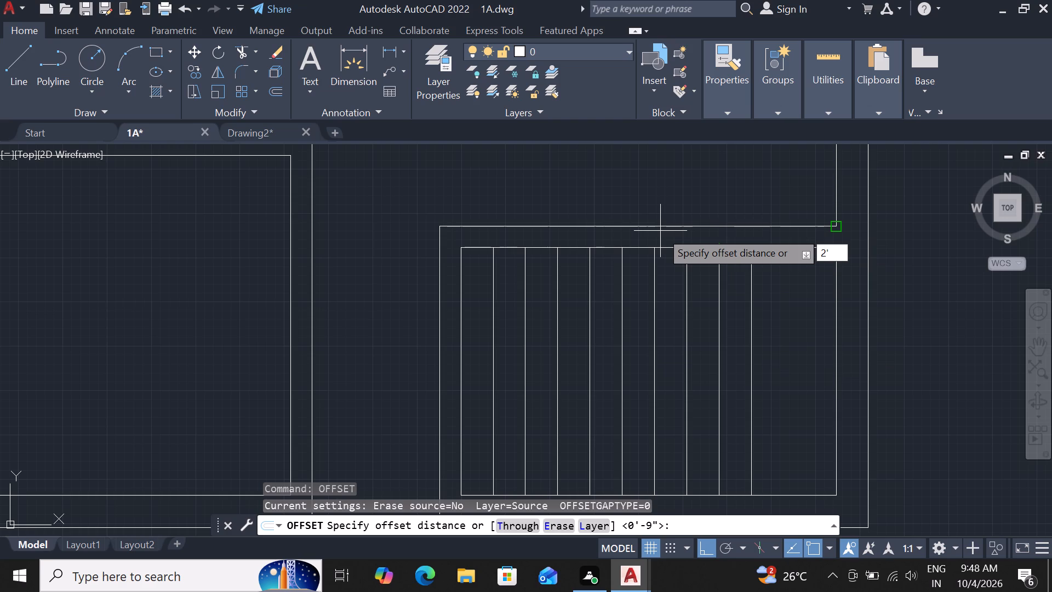
type("8\"")
key("Return")
left_click(643, 344)
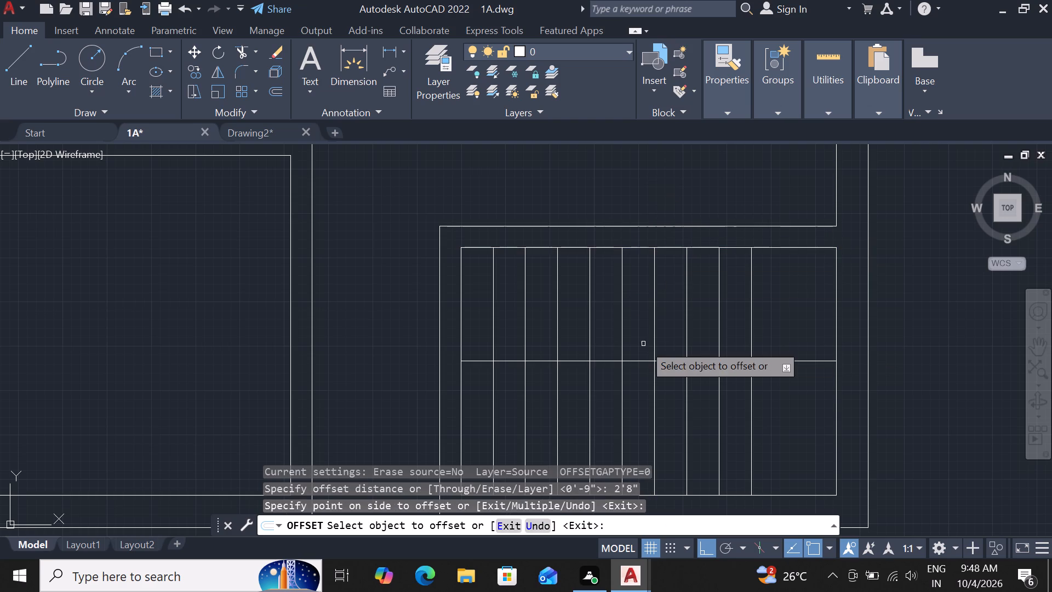
left_click(697, 495)
left_click(712, 428)
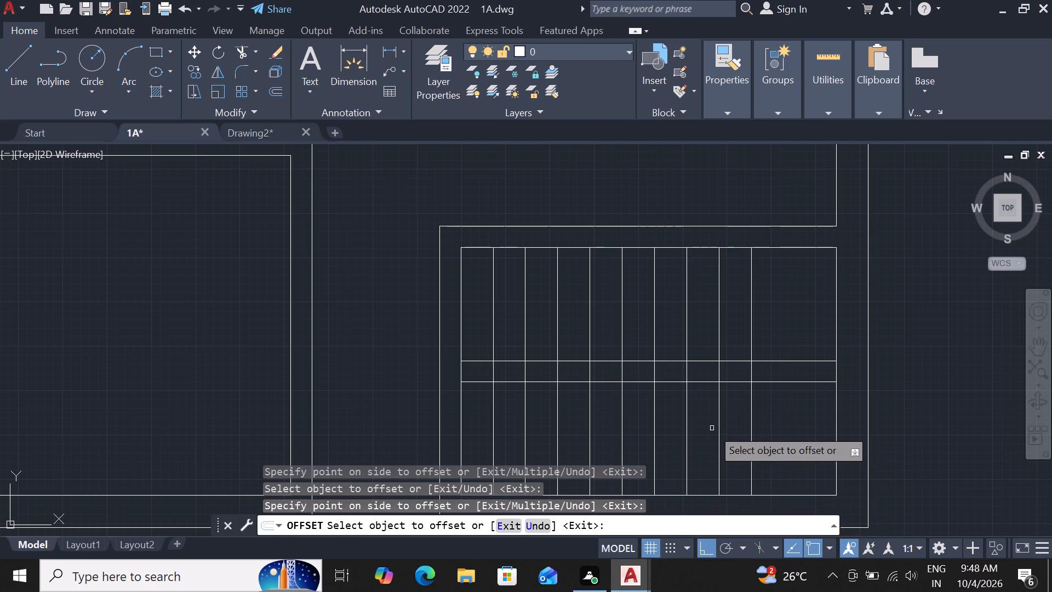
scroll(688, 348, "down", 2)
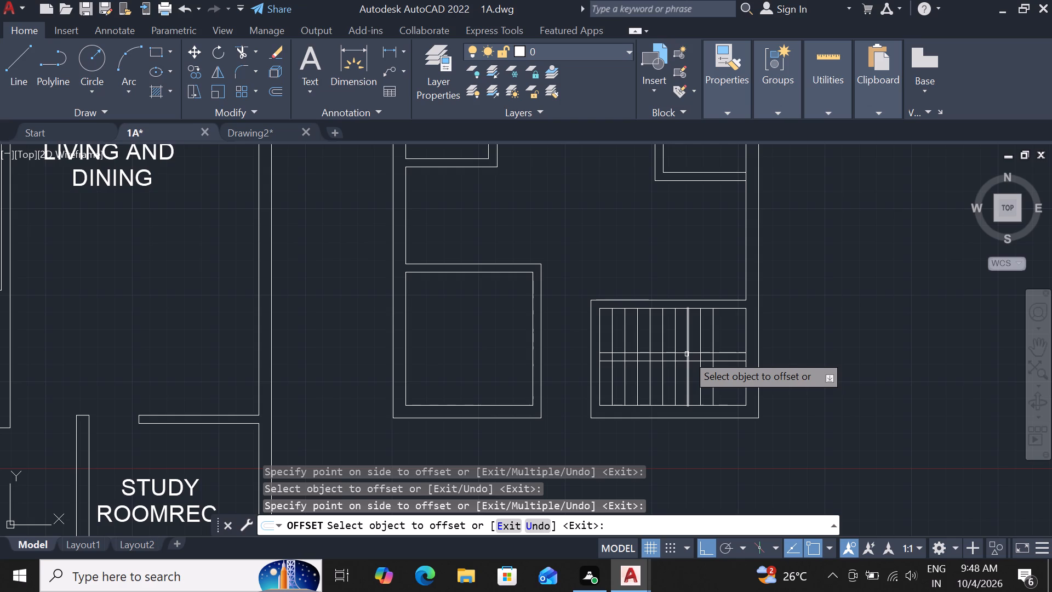
key("Escape")
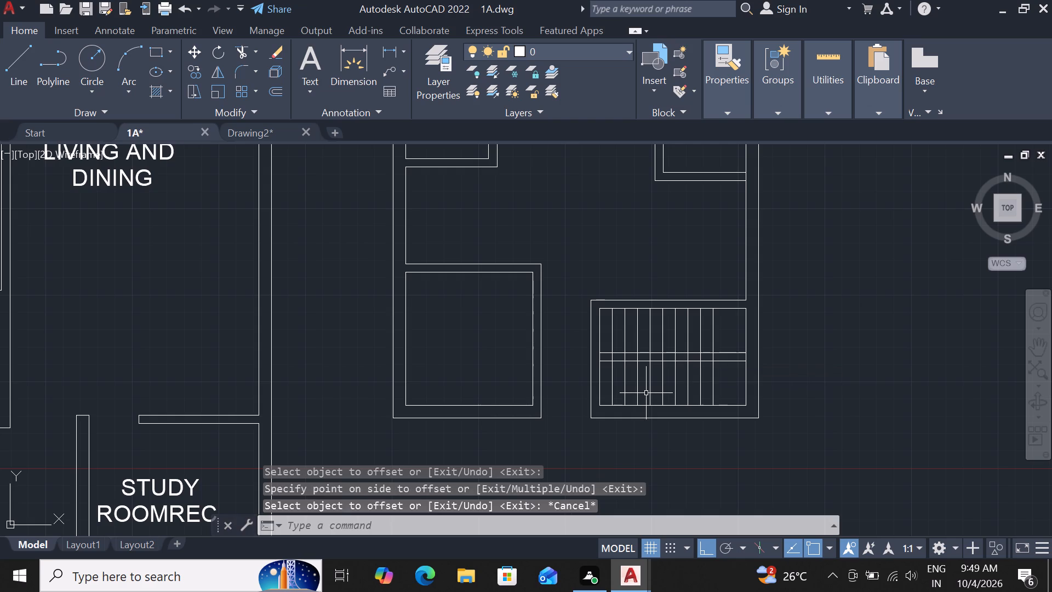
key("Escape")
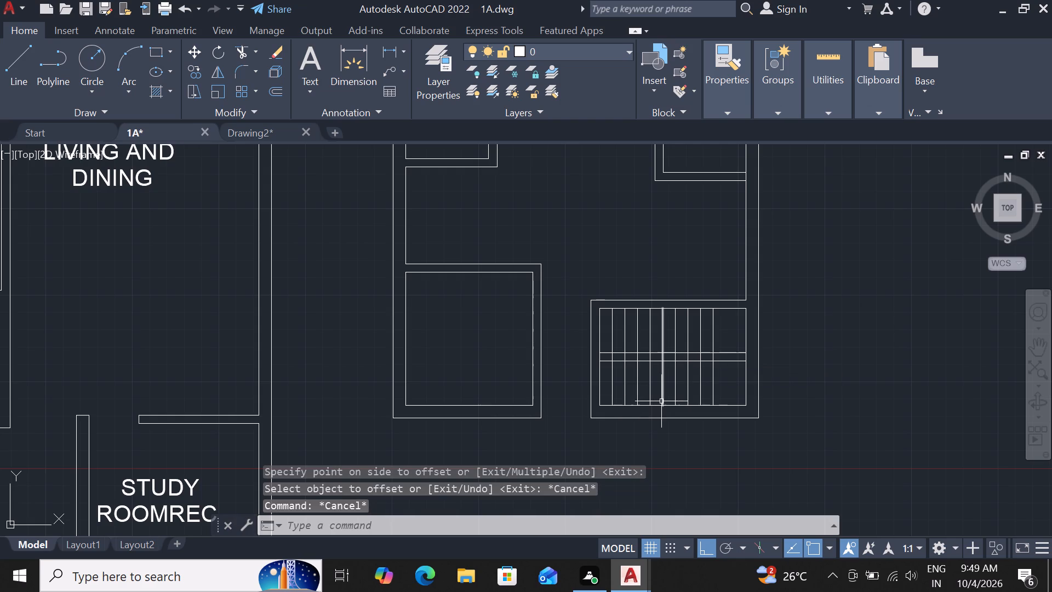
Extend the stair room's top inner wall line to the outer face of its left wall.
type("ex")
key("space")
key("space")
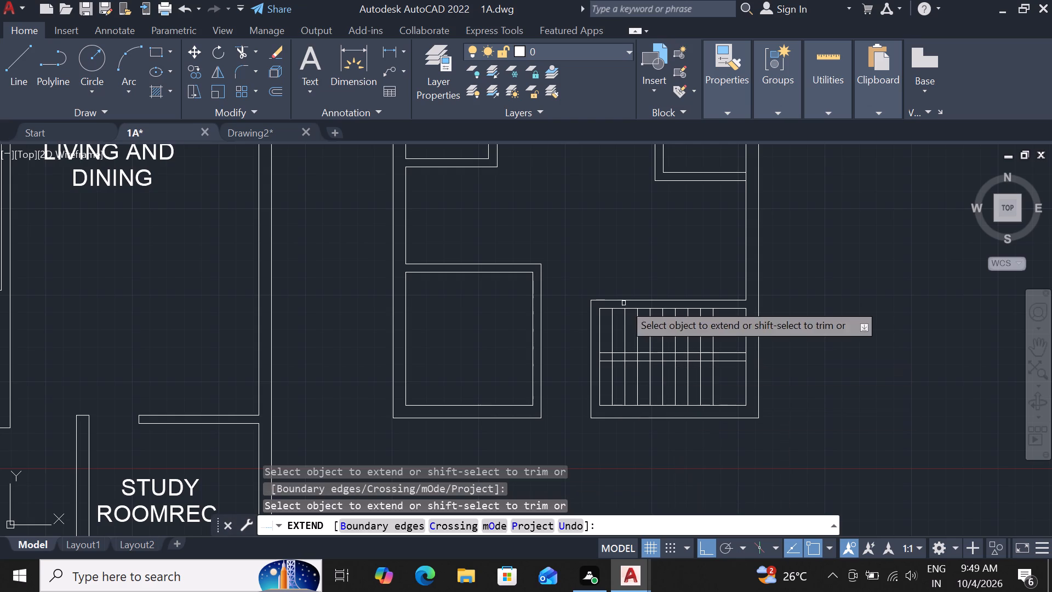
left_click(607, 310)
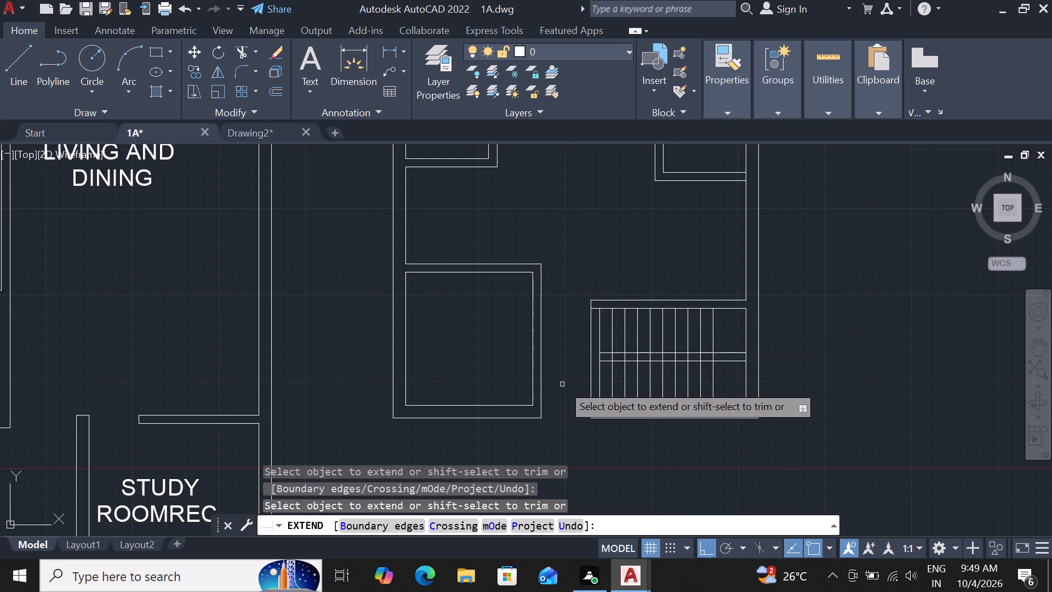
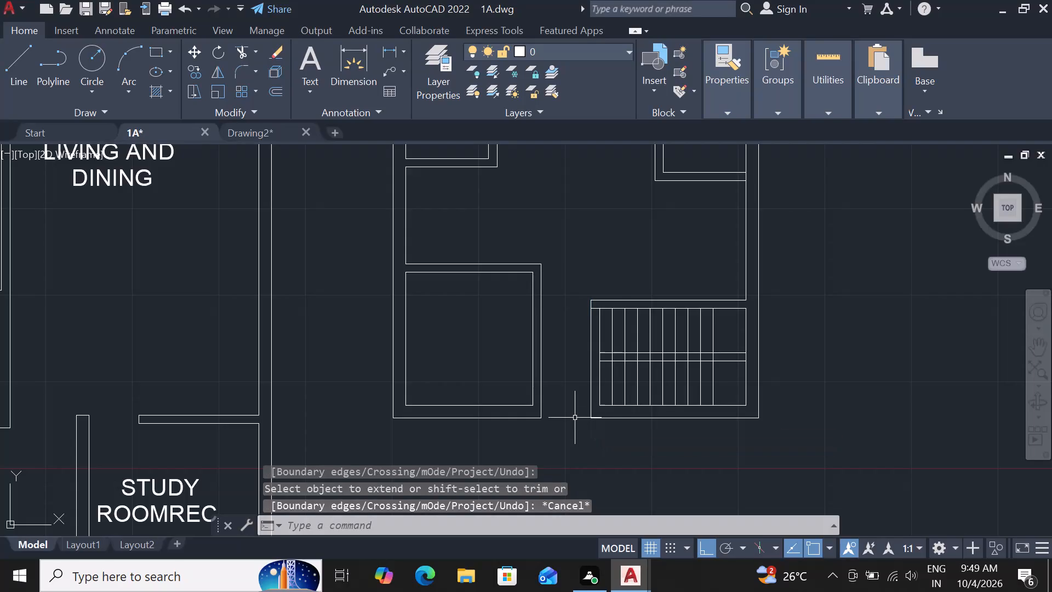
Extend the stair room's left inner wall line down to the bottom outer wall line.
type("ex")
key("space")
key("space")
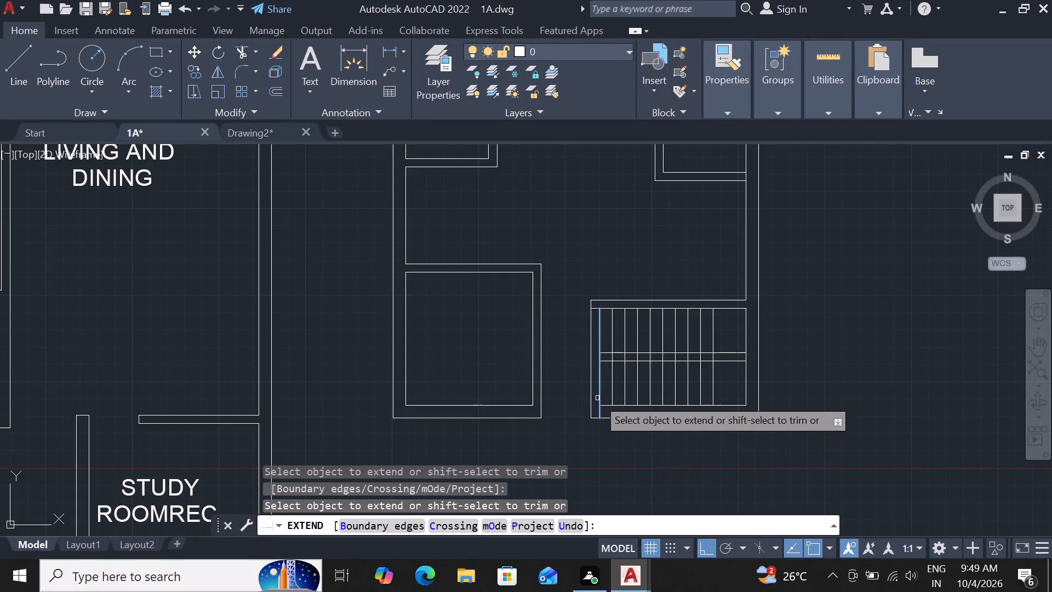
left_click(597, 398)
key("Escape")
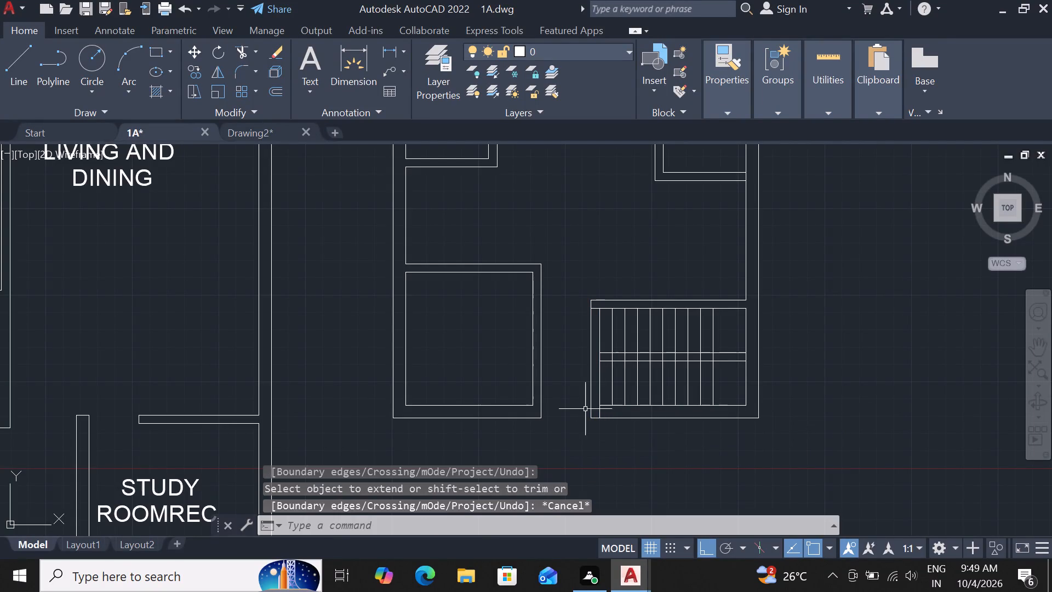
Delete the stair room's left outer wall line and trim the bottom outer wall line back to the left inner line.
left_click(592, 399)
key("BackSpace")
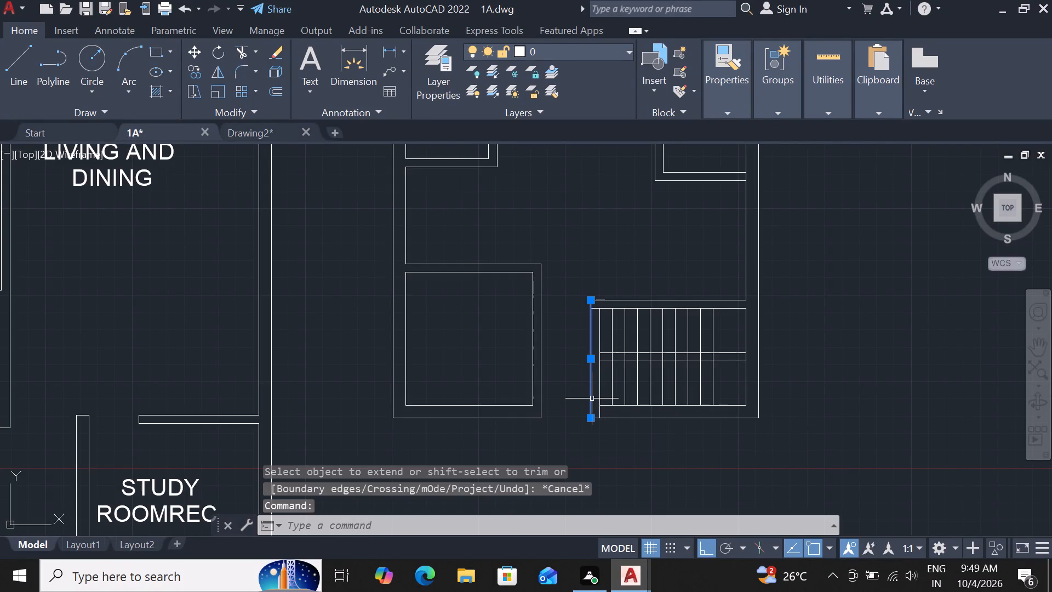
key("Delete")
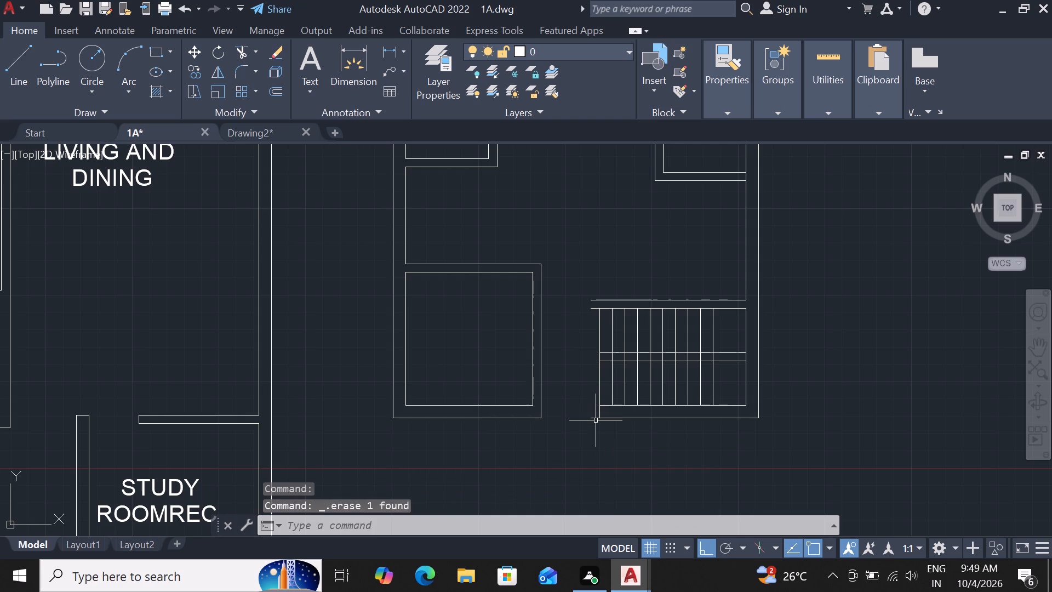
type("tr")
key("space")
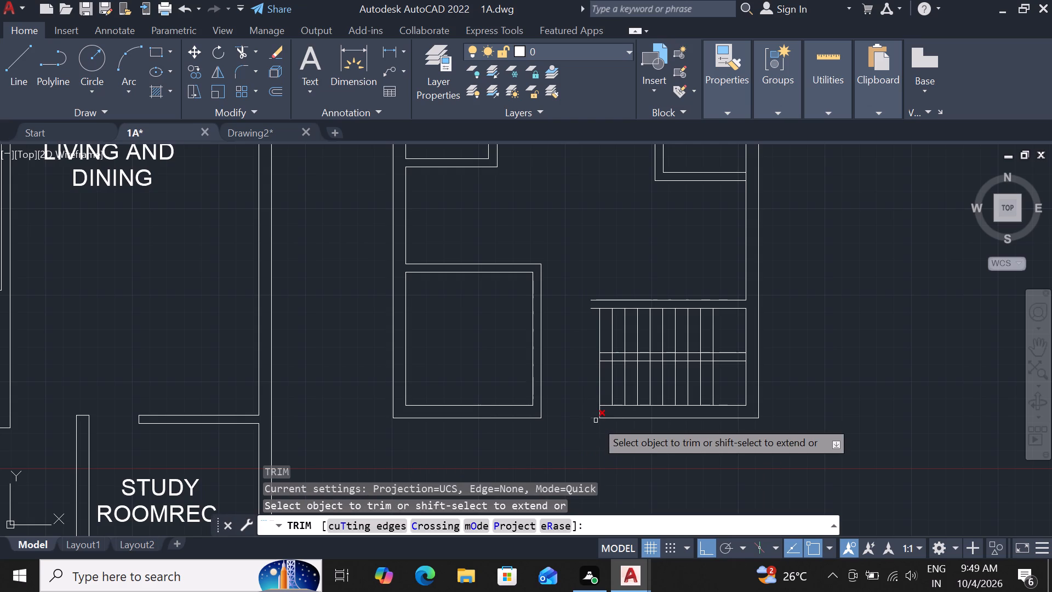
left_click(596, 419)
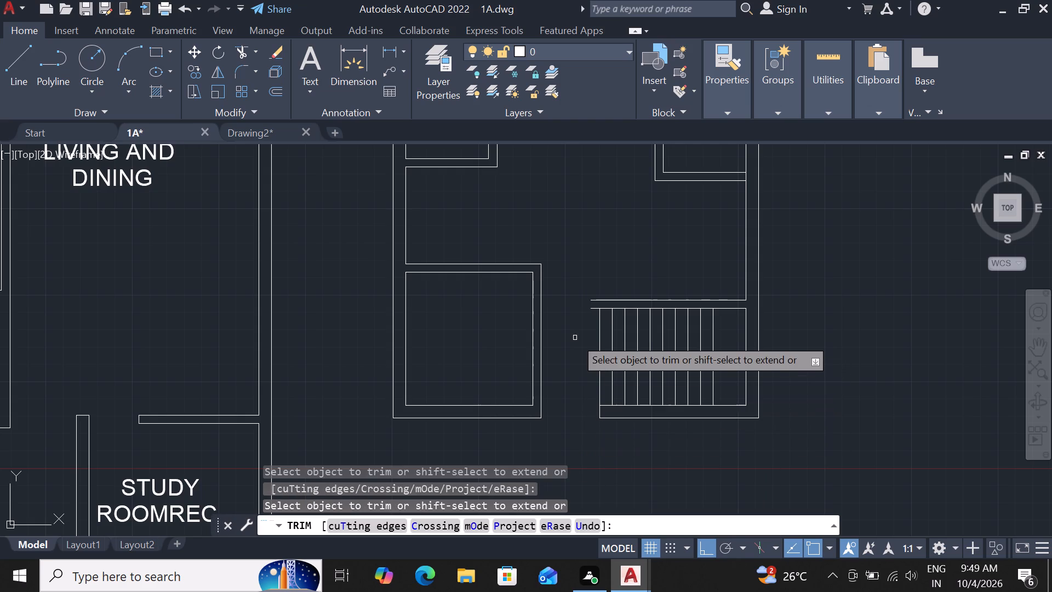
key("Escape")
Draw a 6" vertical line closing the open left end of the stair room's top wall.
scroll(607, 276, "up", 2)
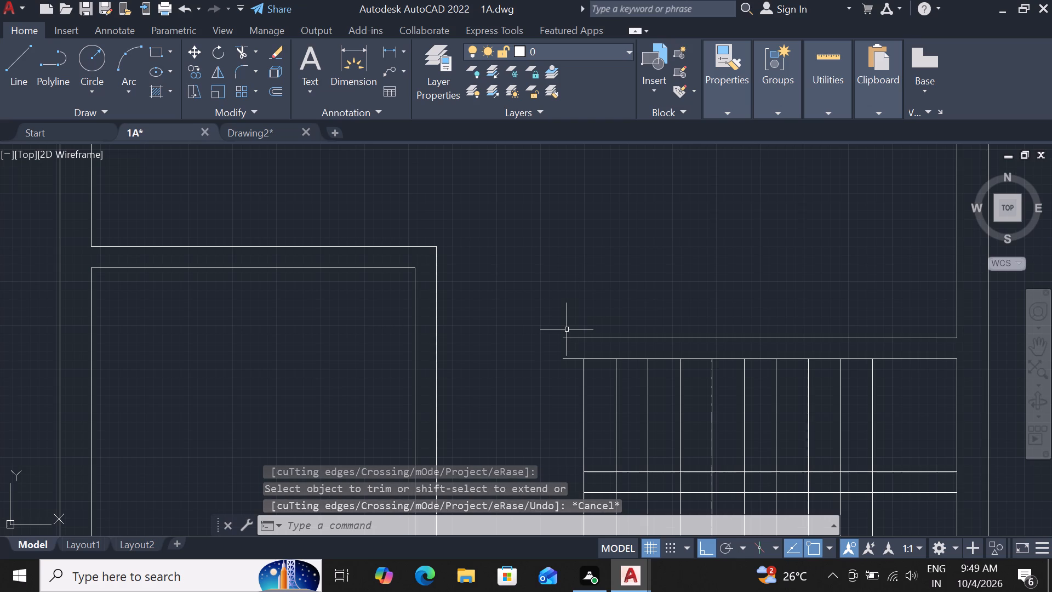
key("l")
key("space")
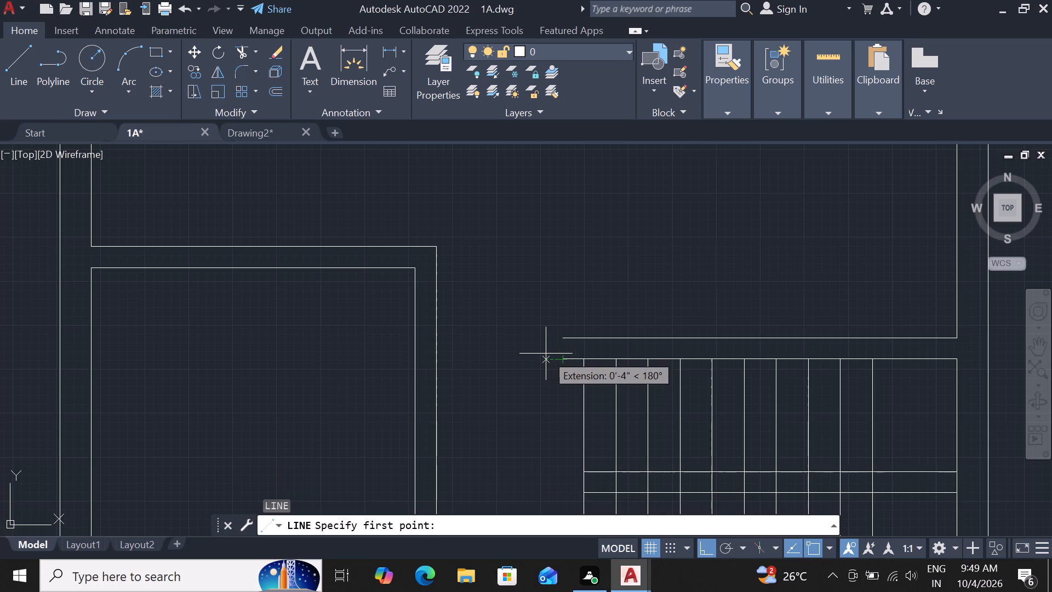
left_click(561, 338)
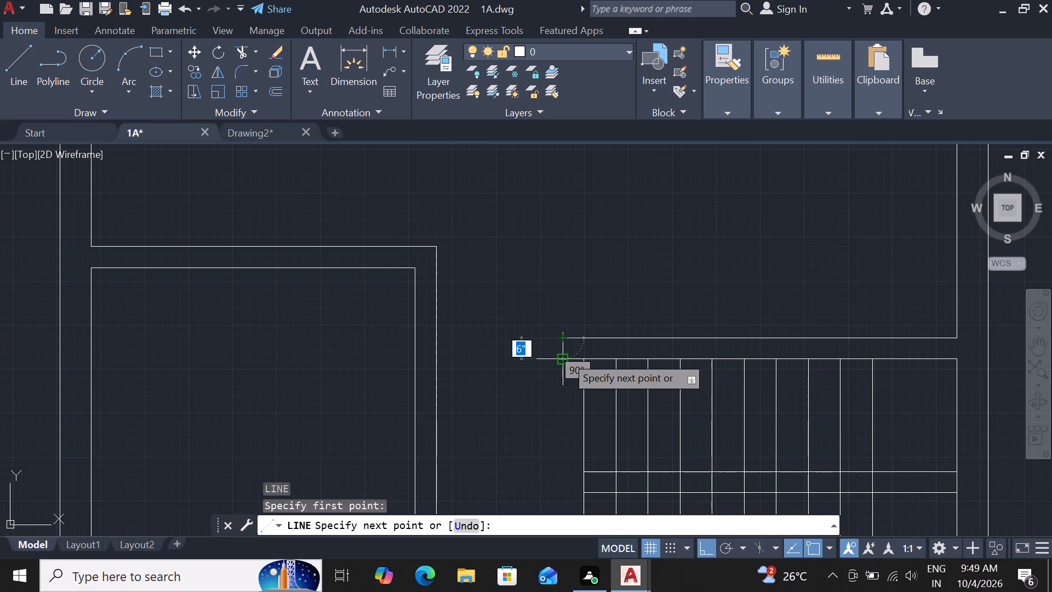
left_click(566, 357)
key("Escape")
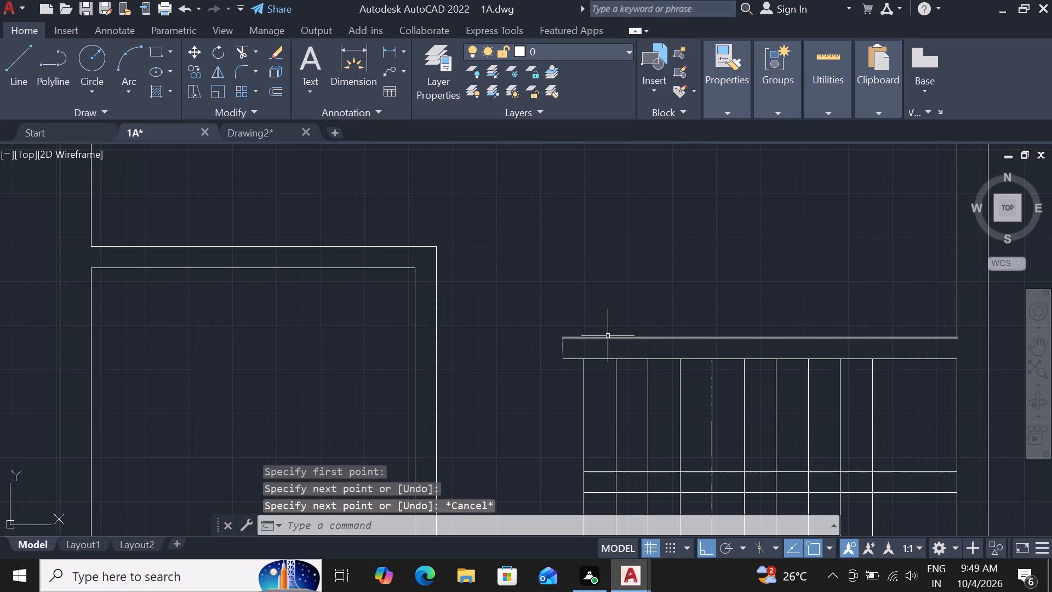
Trim both flight divider lines where they run past the last tread line into the landing.
scroll(539, 331, "down", 3)
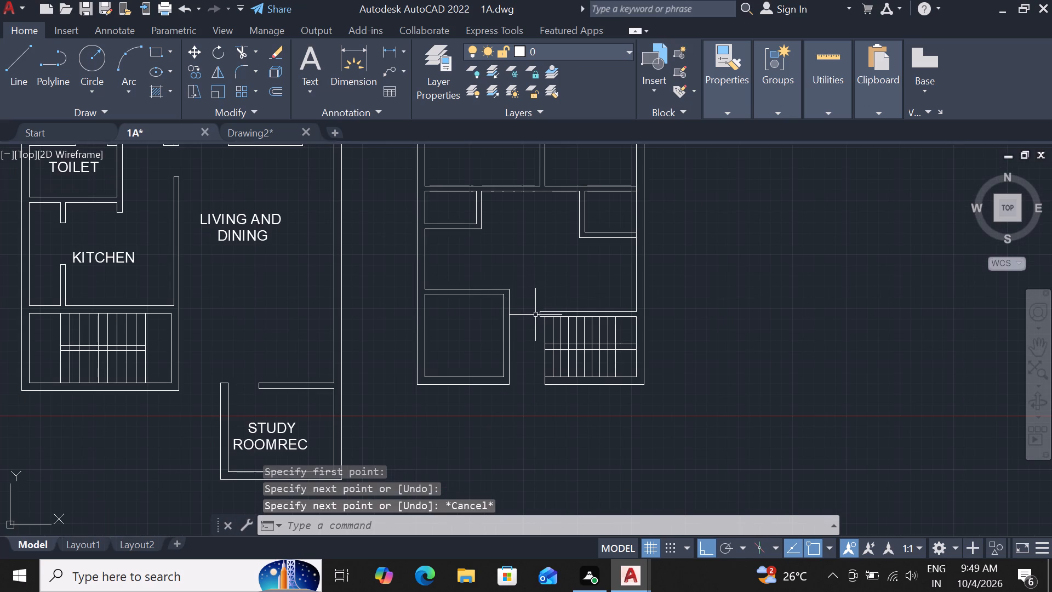
scroll(551, 350, "up", 1)
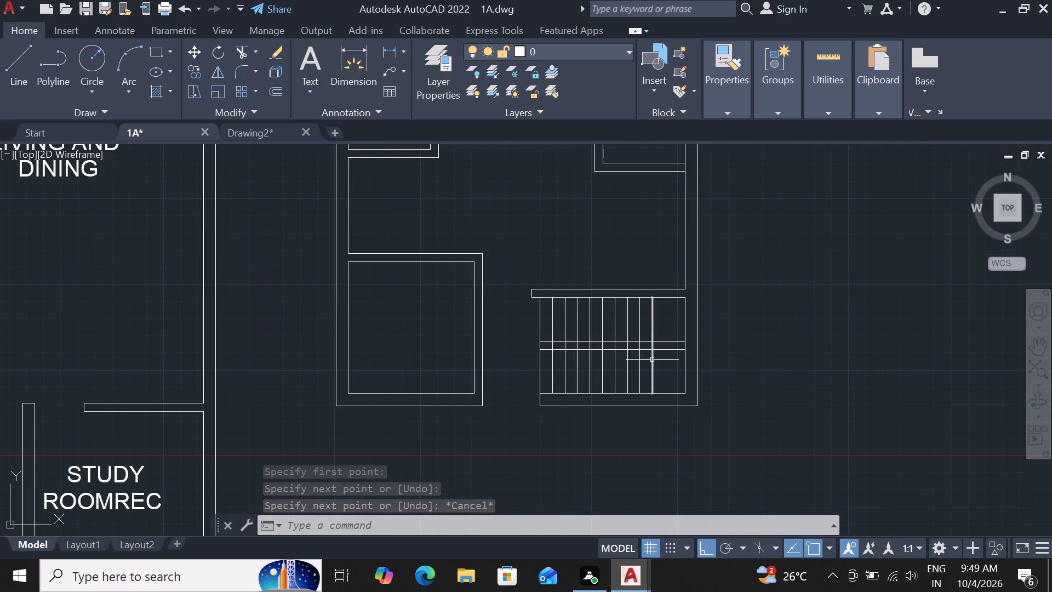
scroll(652, 360, "up", 2)
type("tr")
key("space")
key("space")
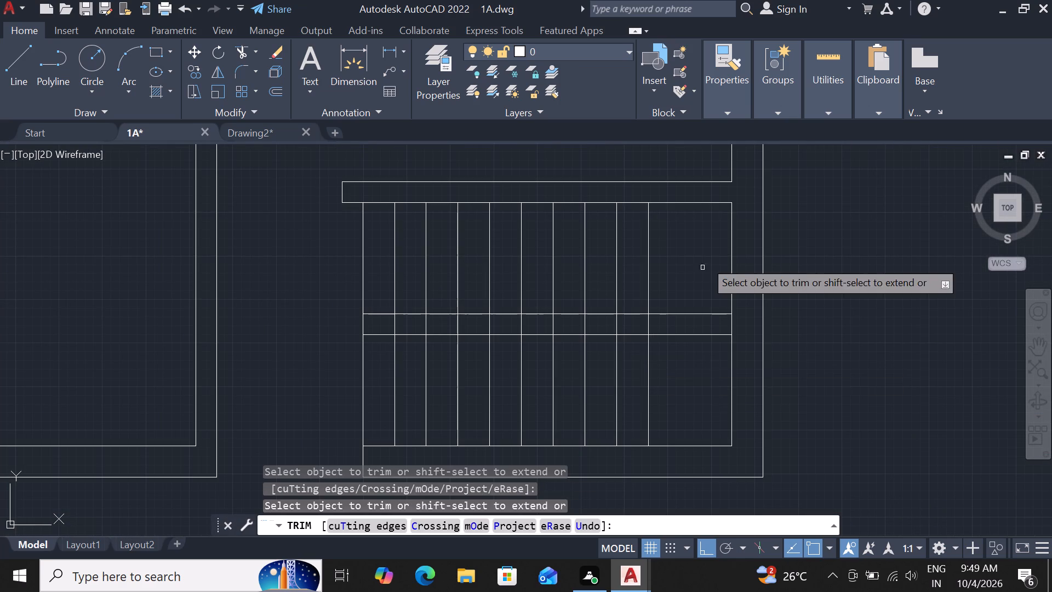
left_click(677, 283)
left_click(674, 360)
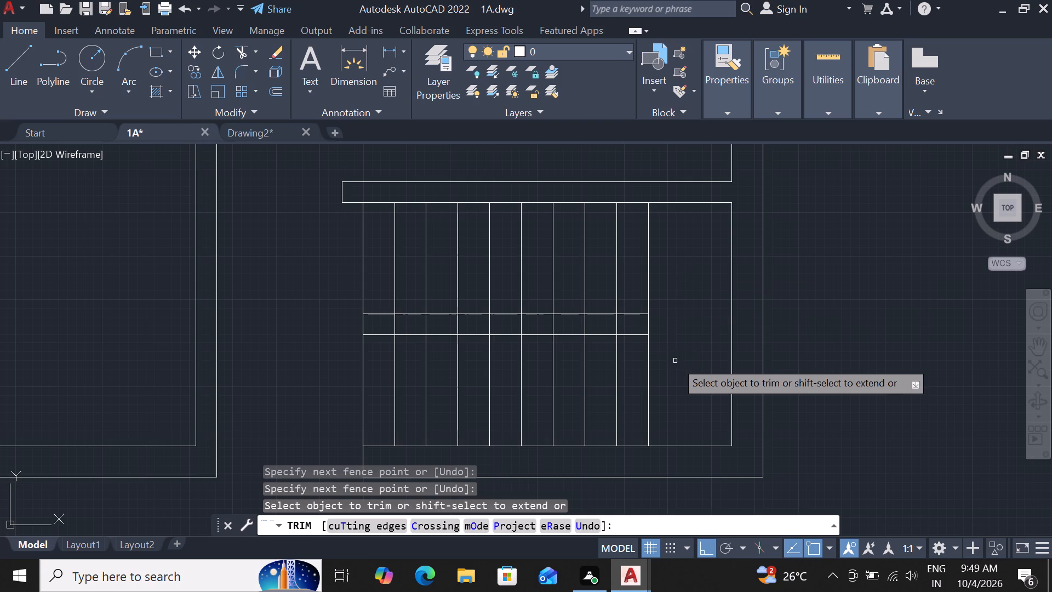
Trim the tread lines out of the gap between the two divider lines, keeping the last one beside the landing.
left_click(362, 325)
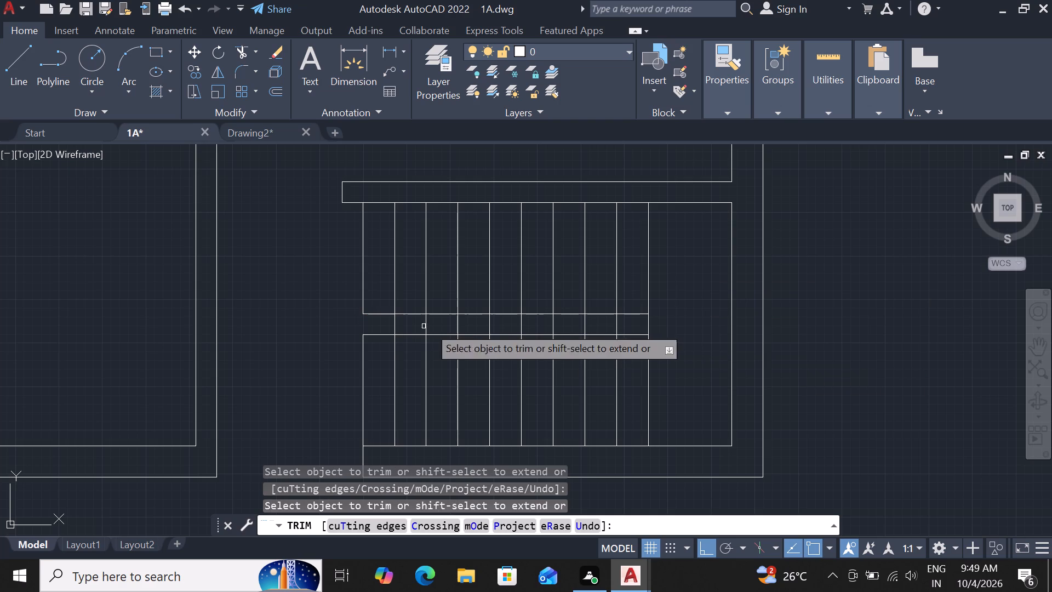
left_click_drag(364, 323, 370, 323)
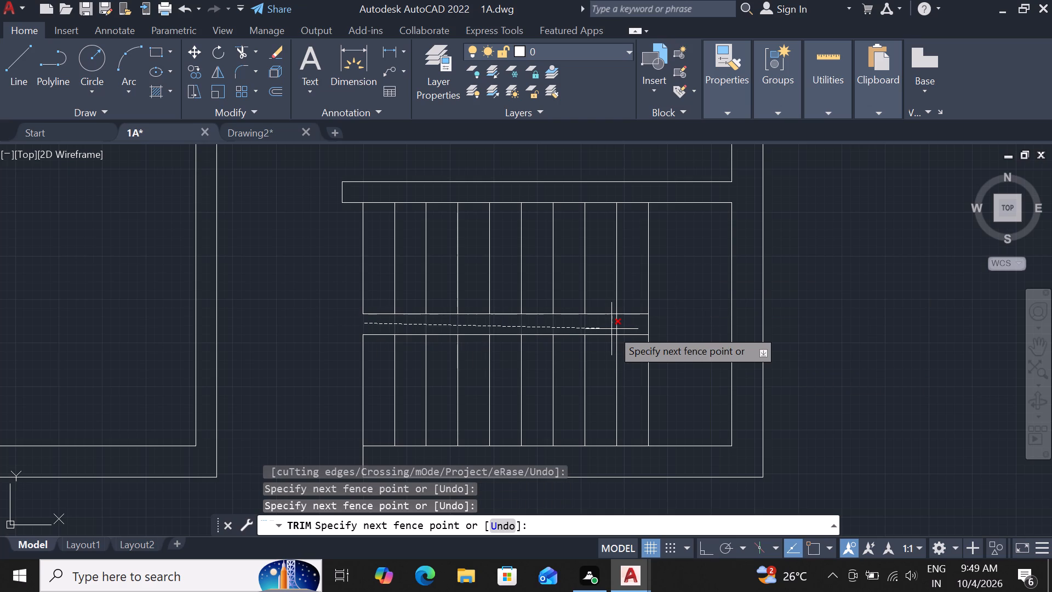
left_click(611, 329)
left_click(615, 331)
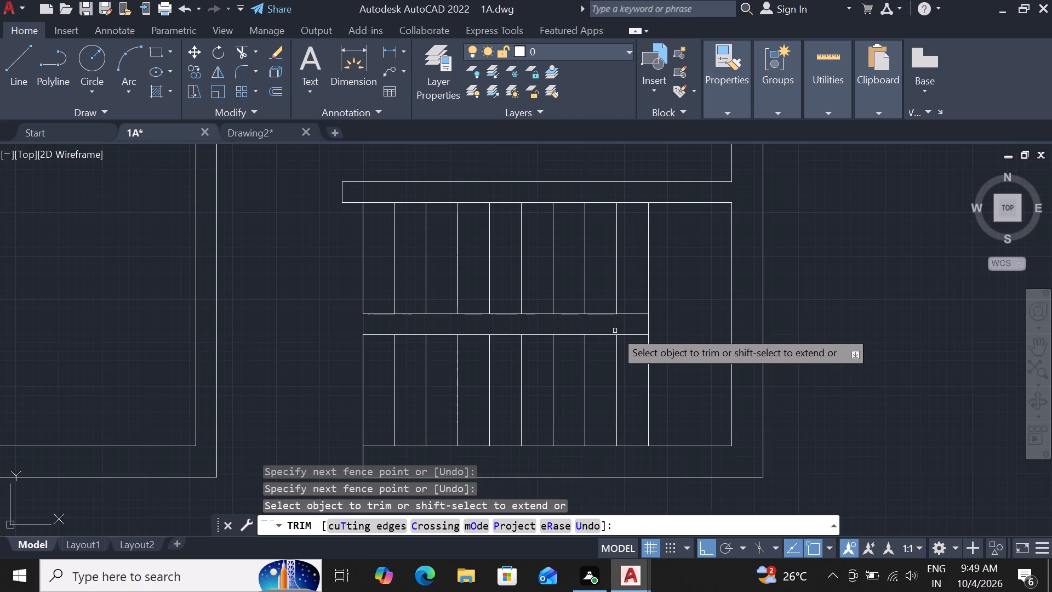
scroll(624, 329, "down", 1)
key("Escape")
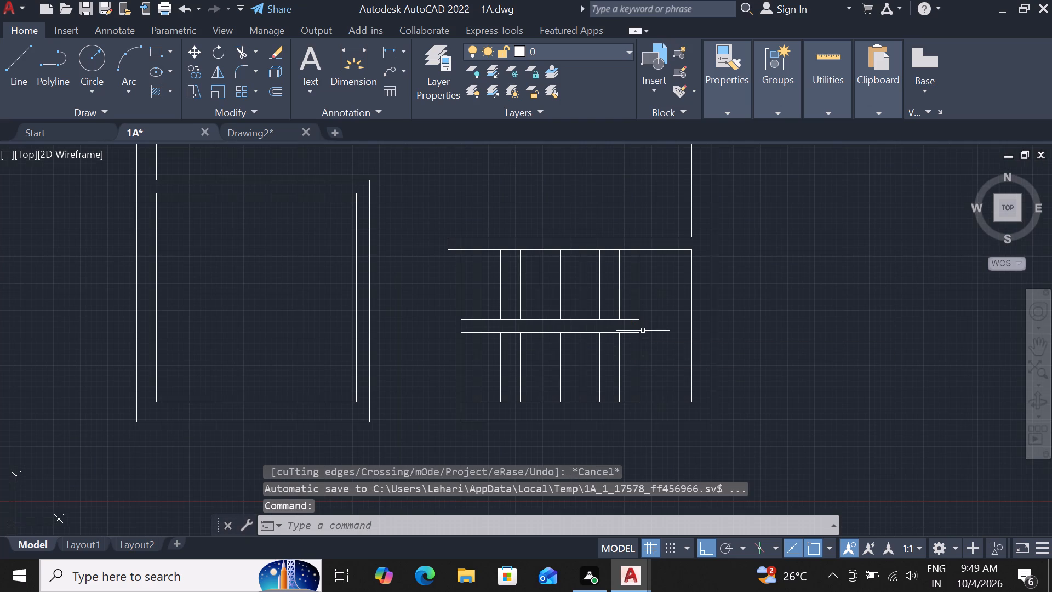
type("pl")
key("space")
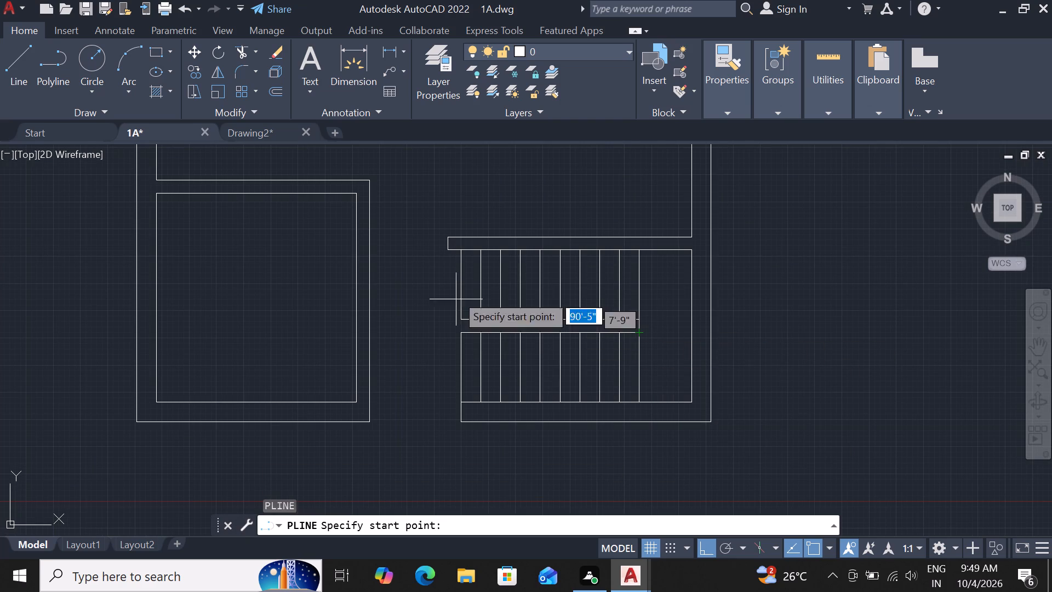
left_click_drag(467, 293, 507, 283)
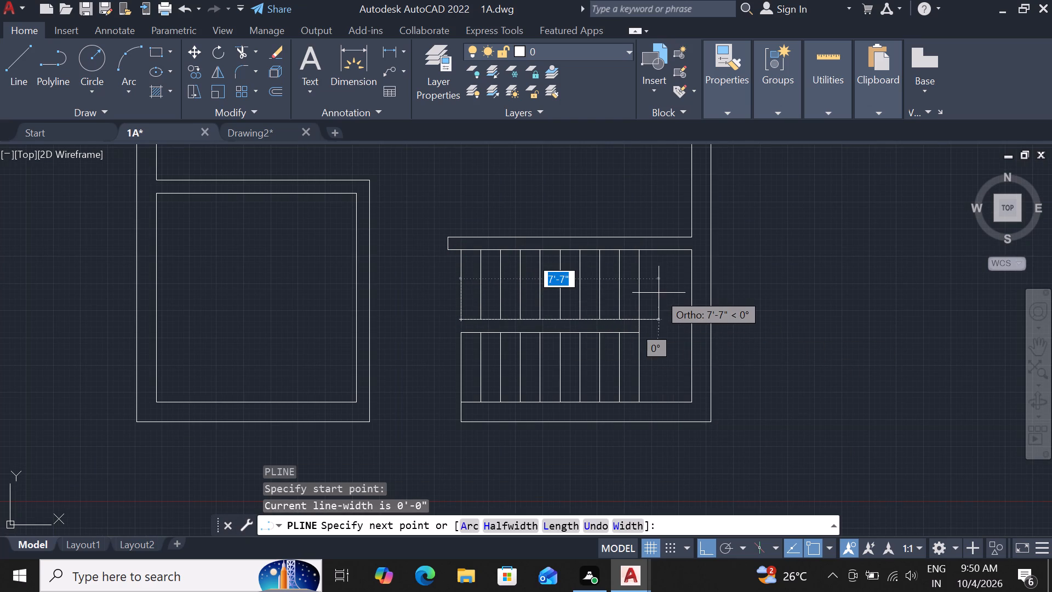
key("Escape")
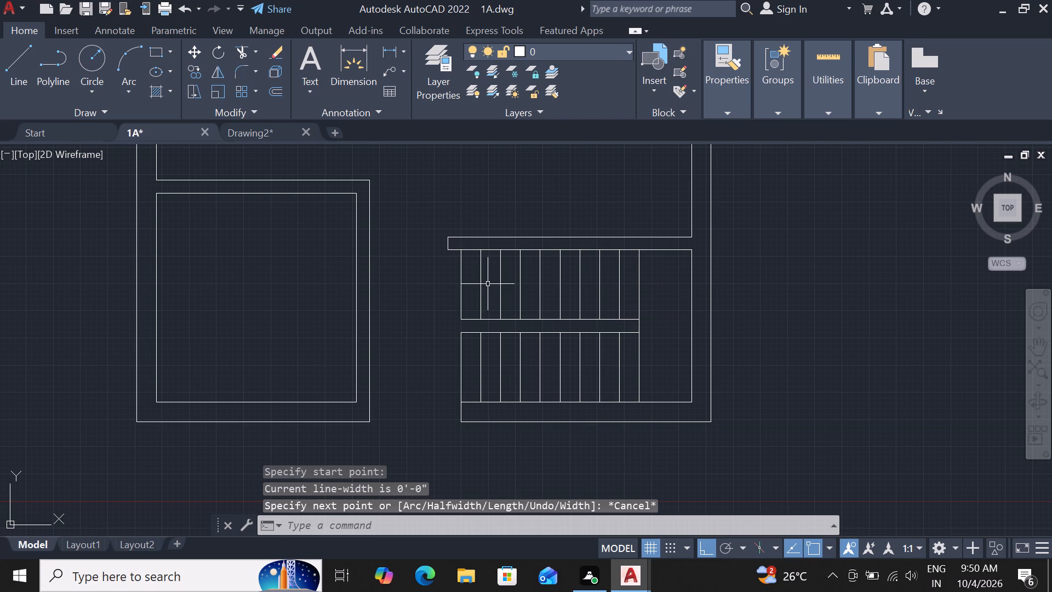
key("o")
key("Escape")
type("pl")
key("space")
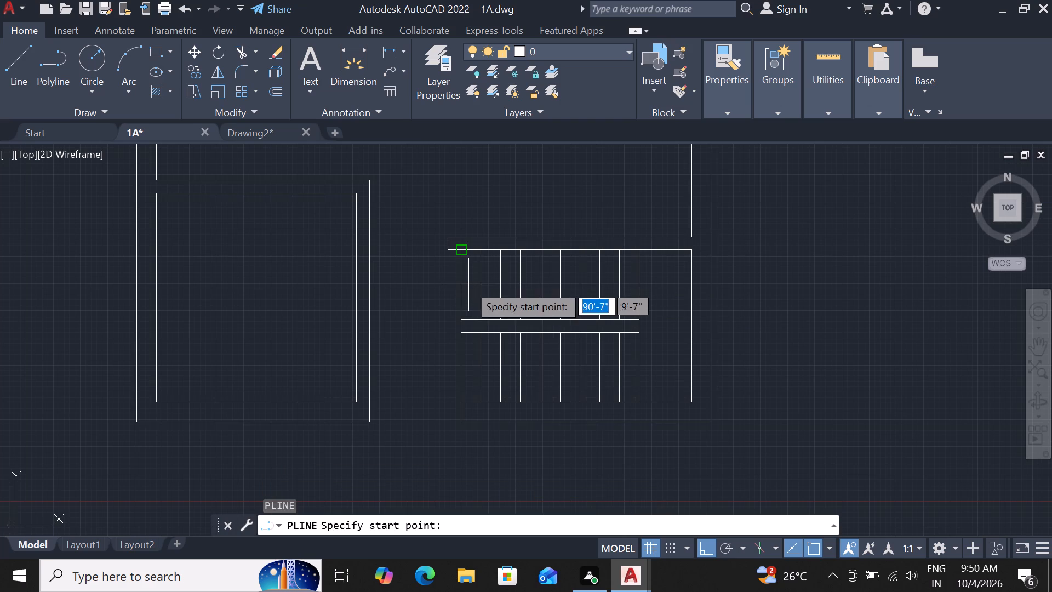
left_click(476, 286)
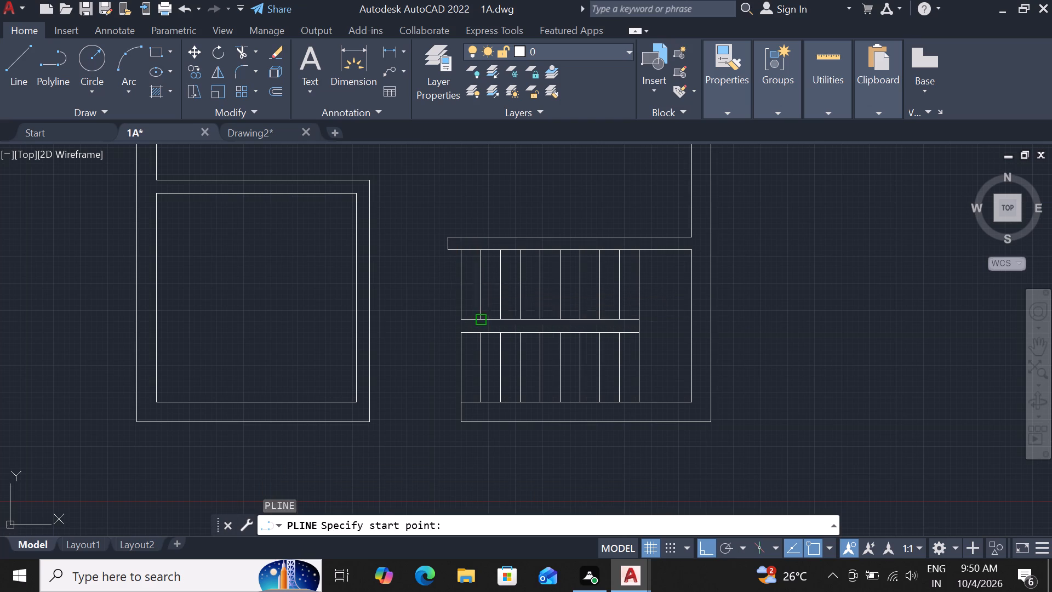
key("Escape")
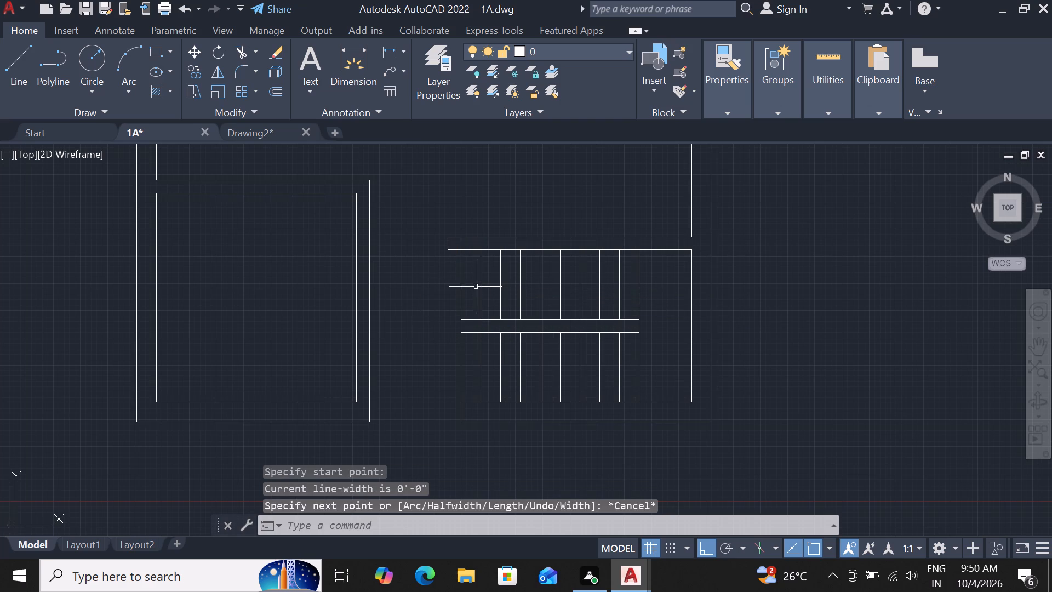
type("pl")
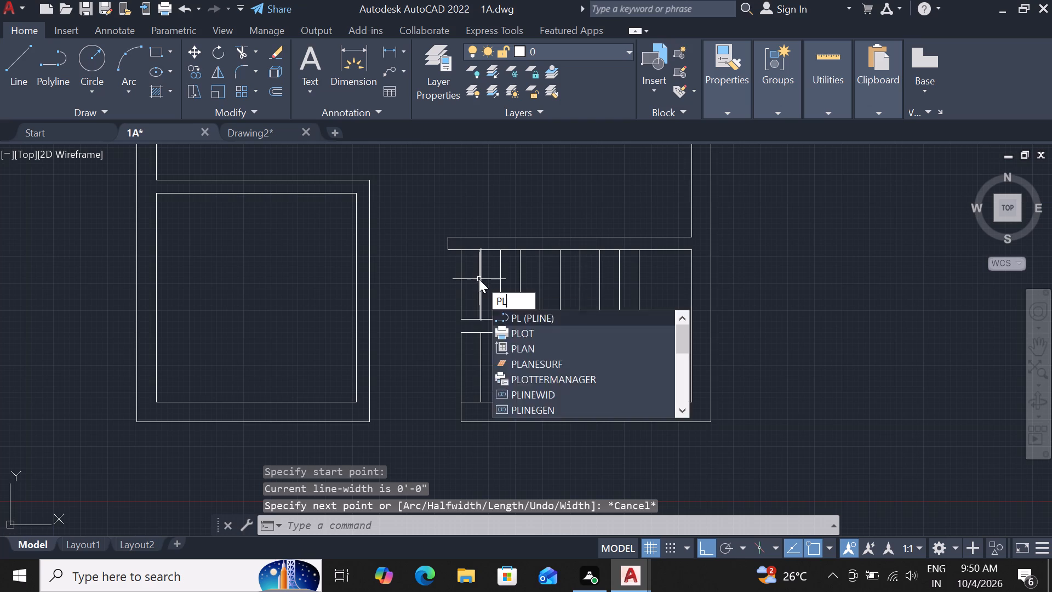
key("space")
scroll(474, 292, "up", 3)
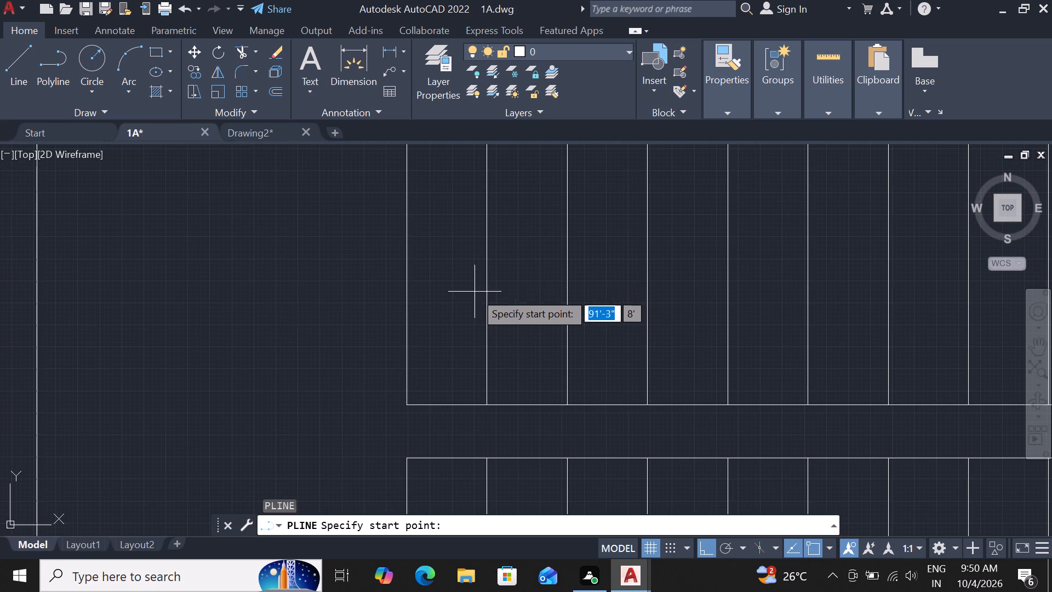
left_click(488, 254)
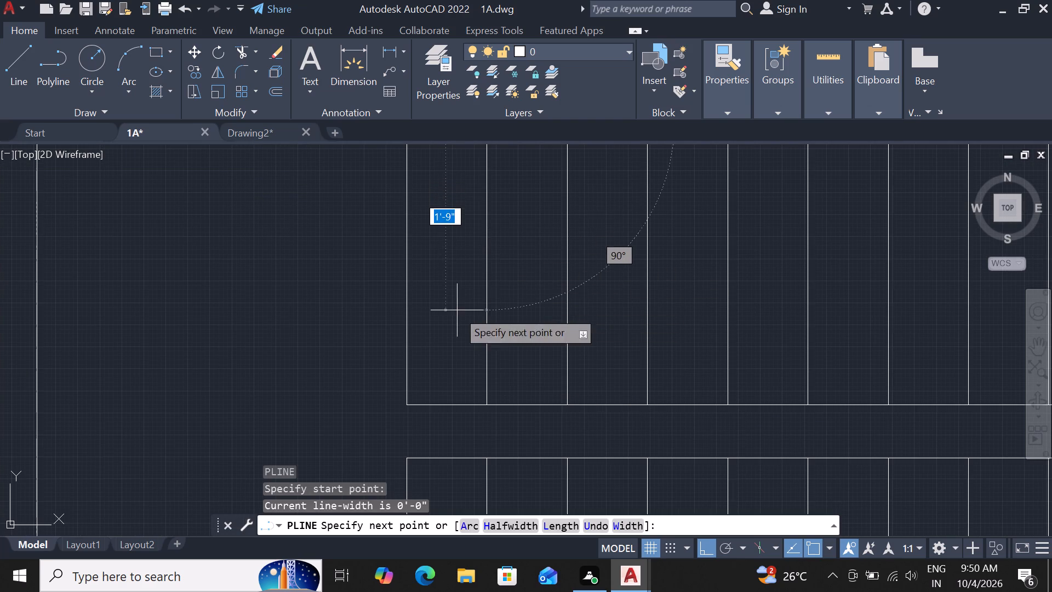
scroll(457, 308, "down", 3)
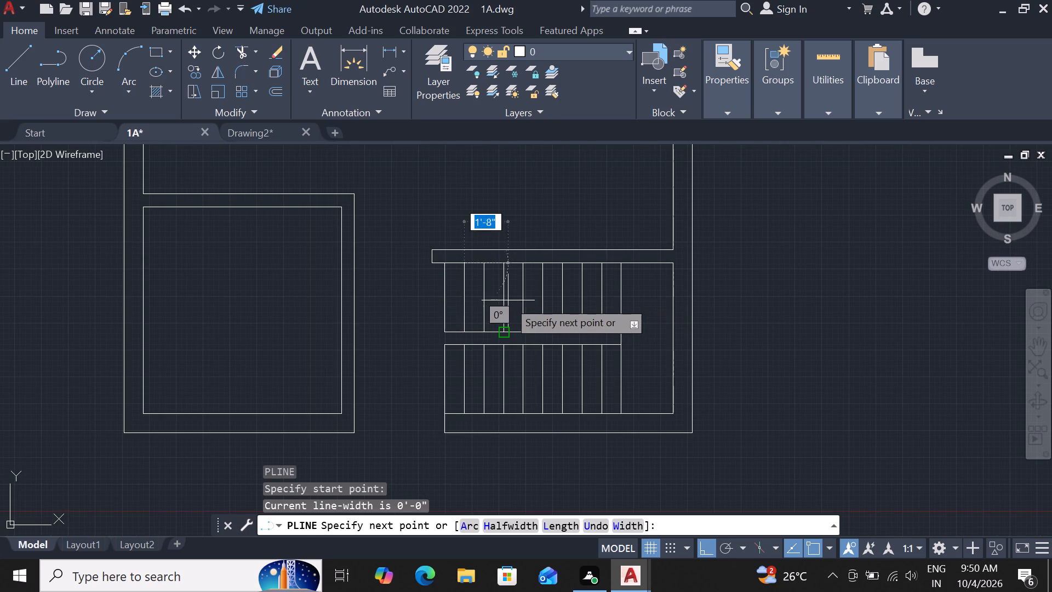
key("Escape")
Draw the walking-direction polyline from the upper flight's second tread about 6'-7" right, 3'-4" down across the landing, and 3'-5" left into the lower flight.
type("pl")
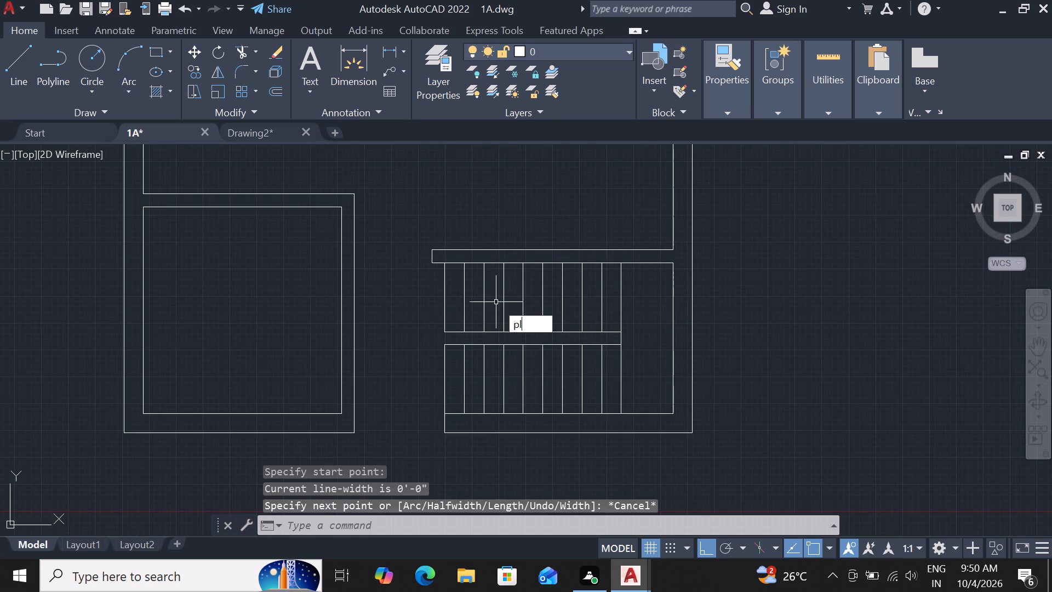
key("space")
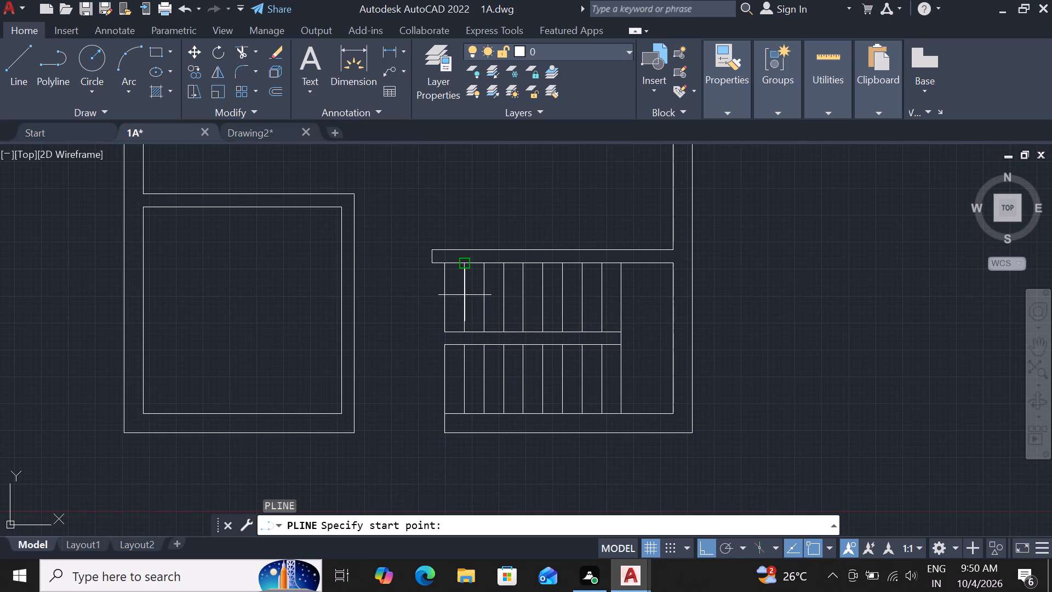
key("F8")
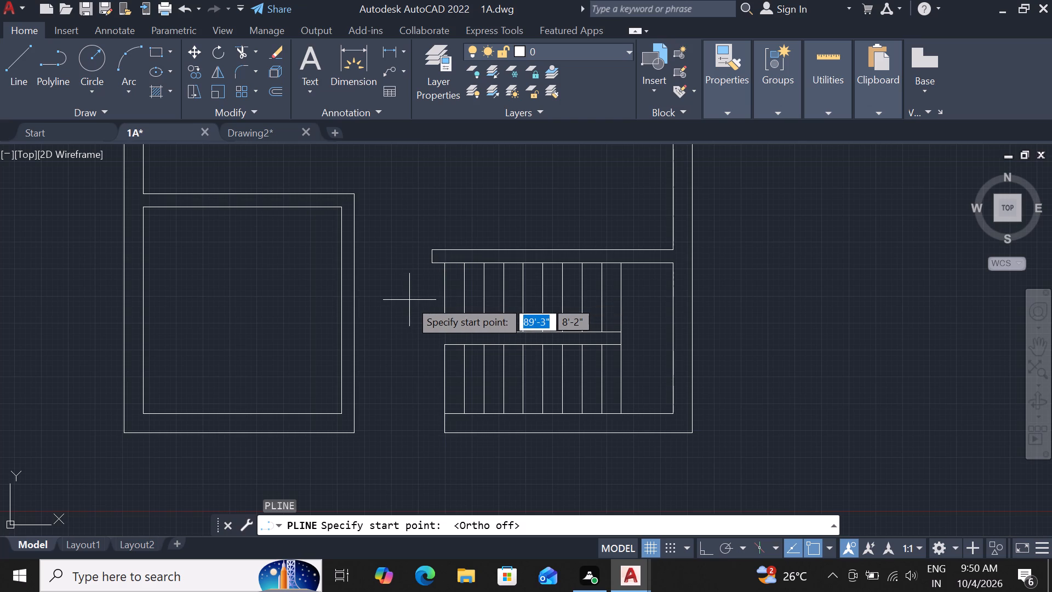
left_click(473, 301)
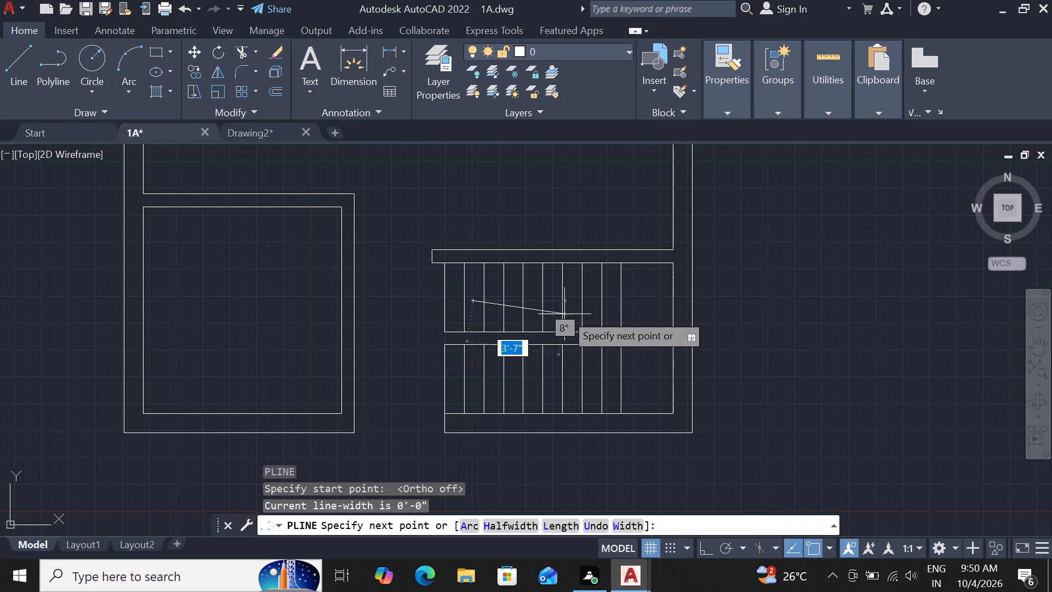
key("F8")
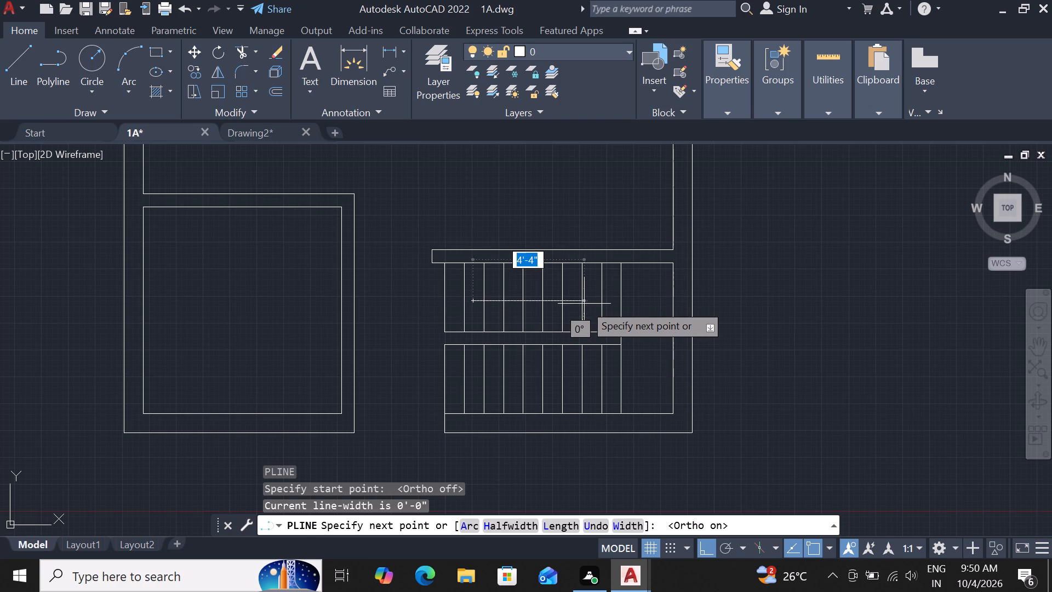
left_click(641, 305)
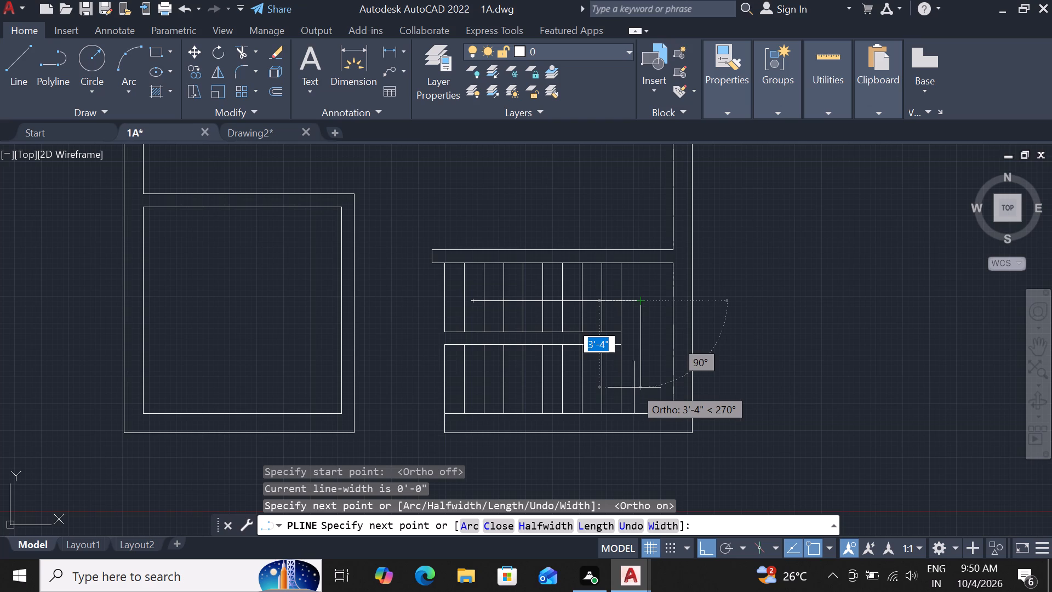
left_click(632, 388)
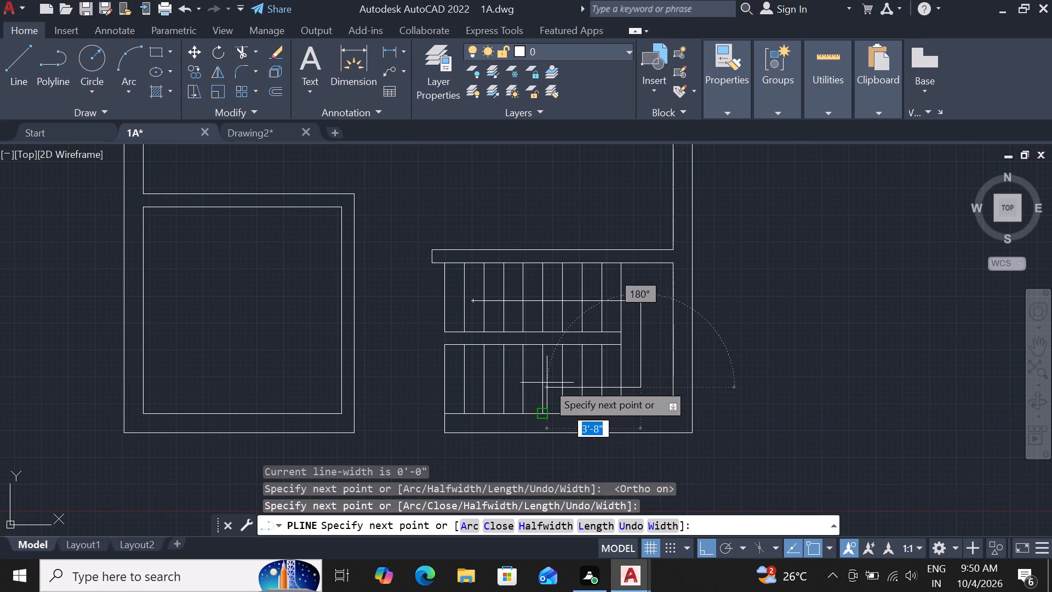
left_click(546, 383)
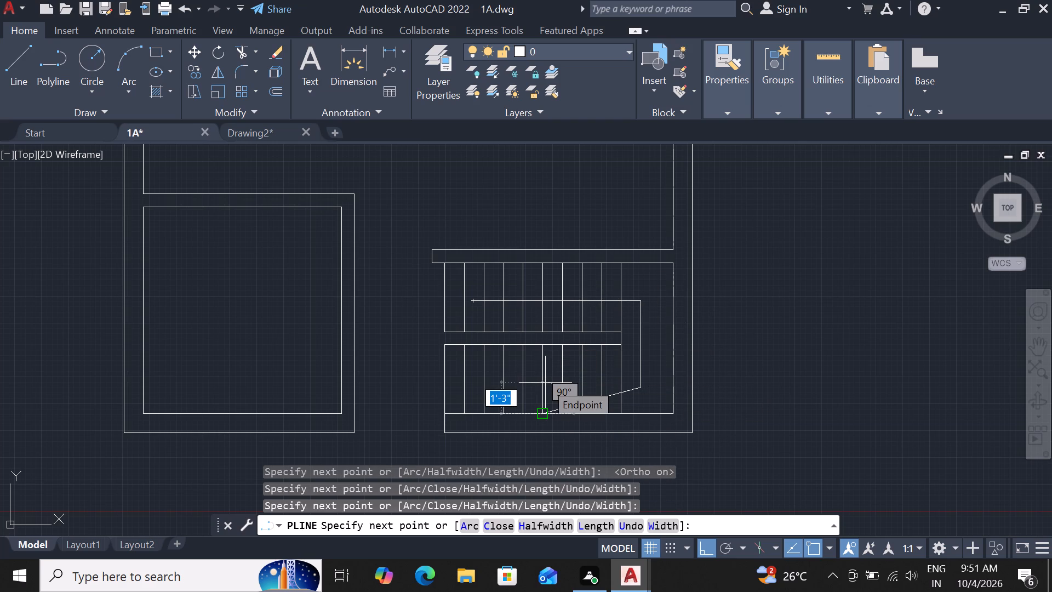
key("ctrl+z")
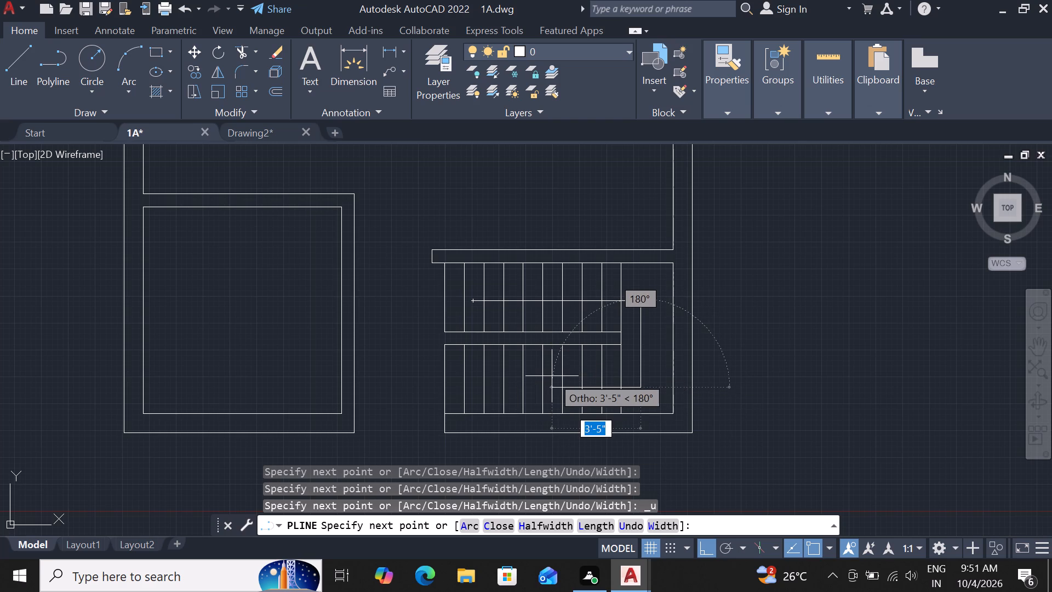
left_click(552, 376)
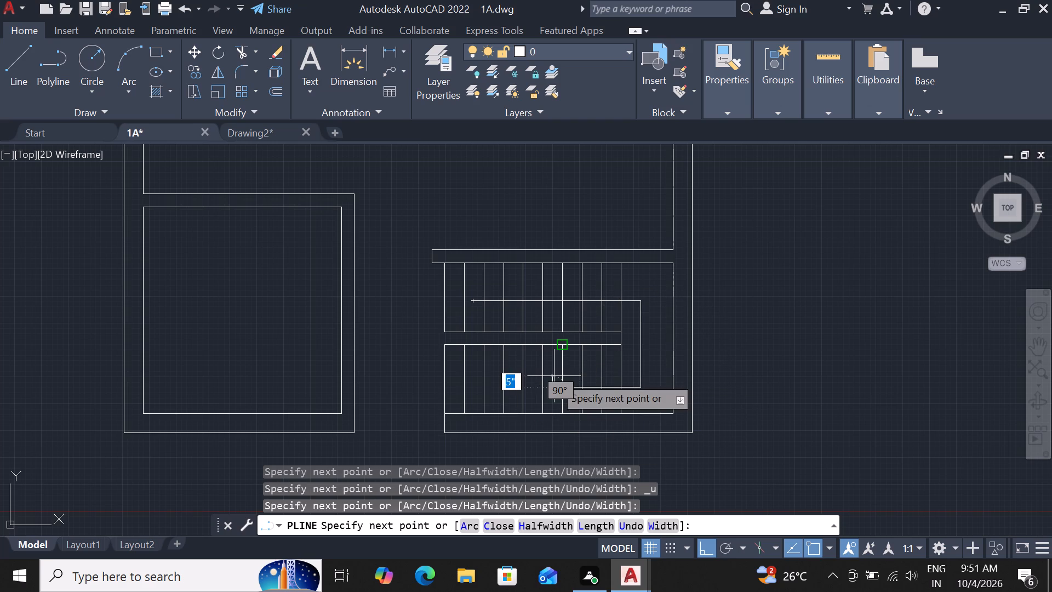
Finish the polyline with an arrowhead about 2'-3" long pointing left, with starting width 1' and ending width 0.
key("w")
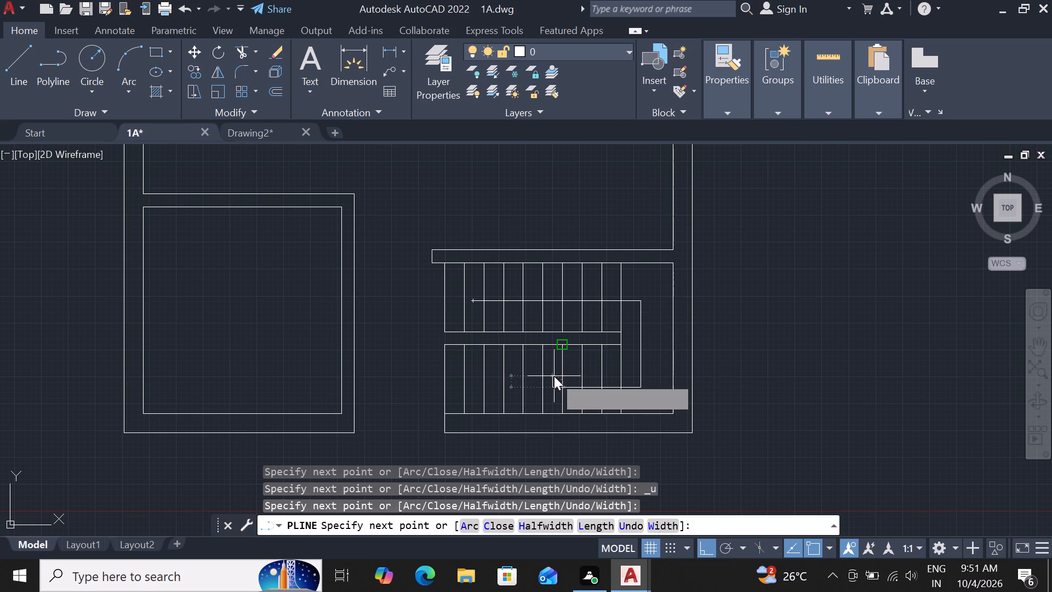
key("space")
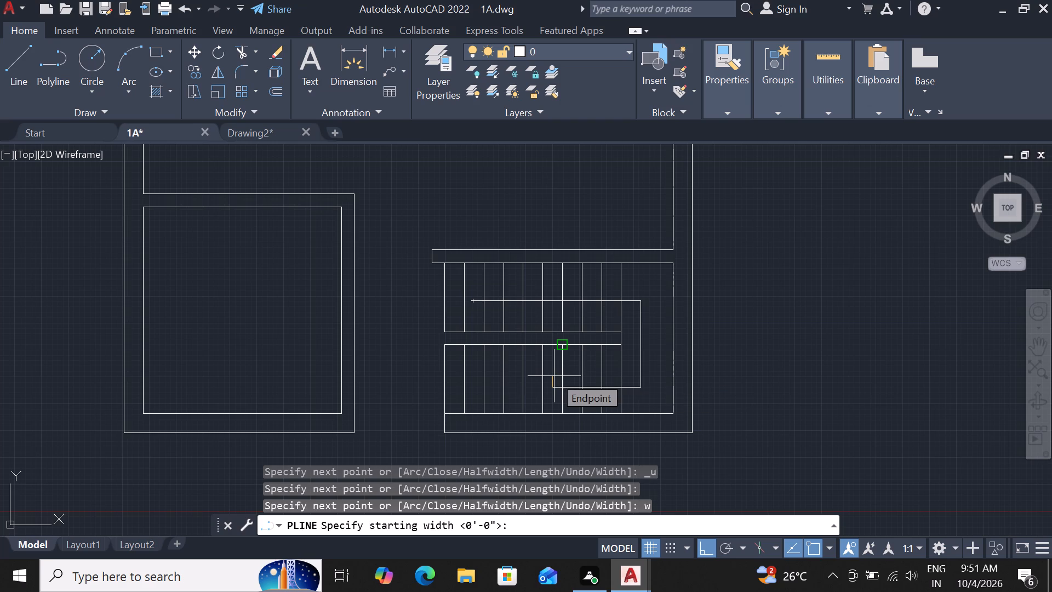
key("1")
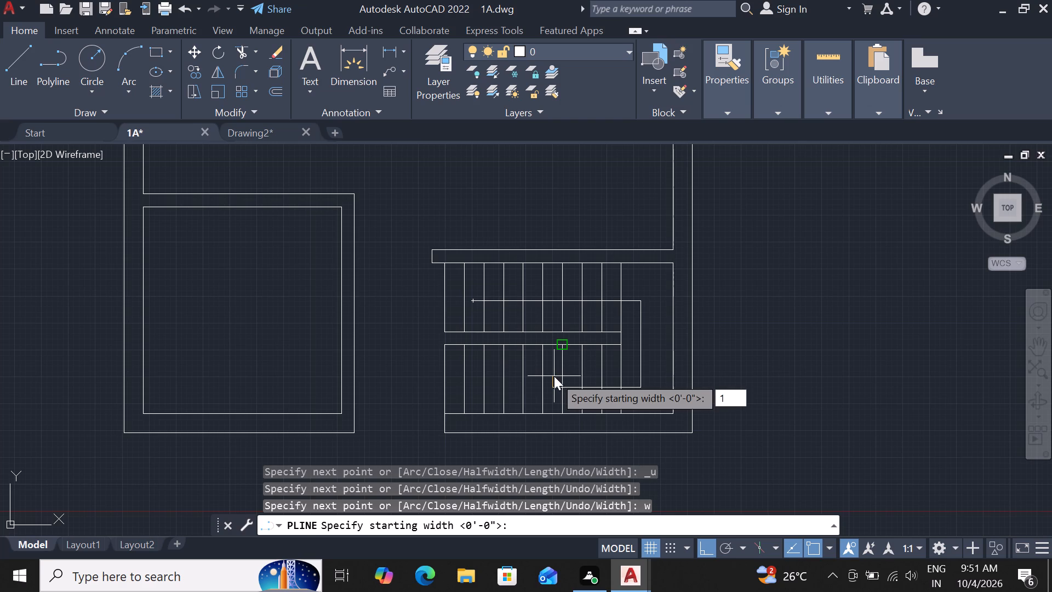
key("apostrophe")
key("Return")
key("0")
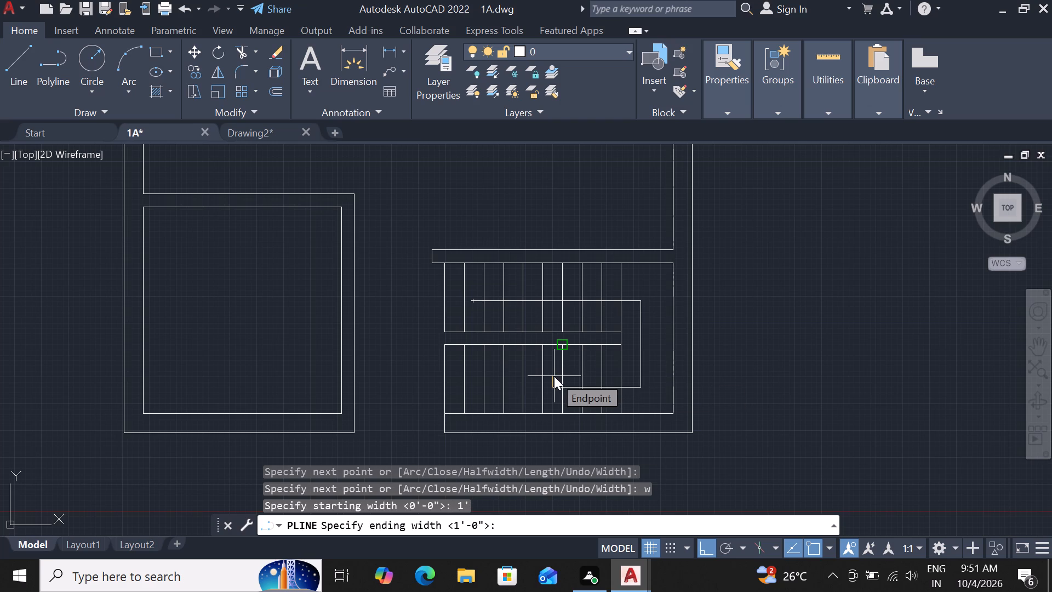
key("Return")
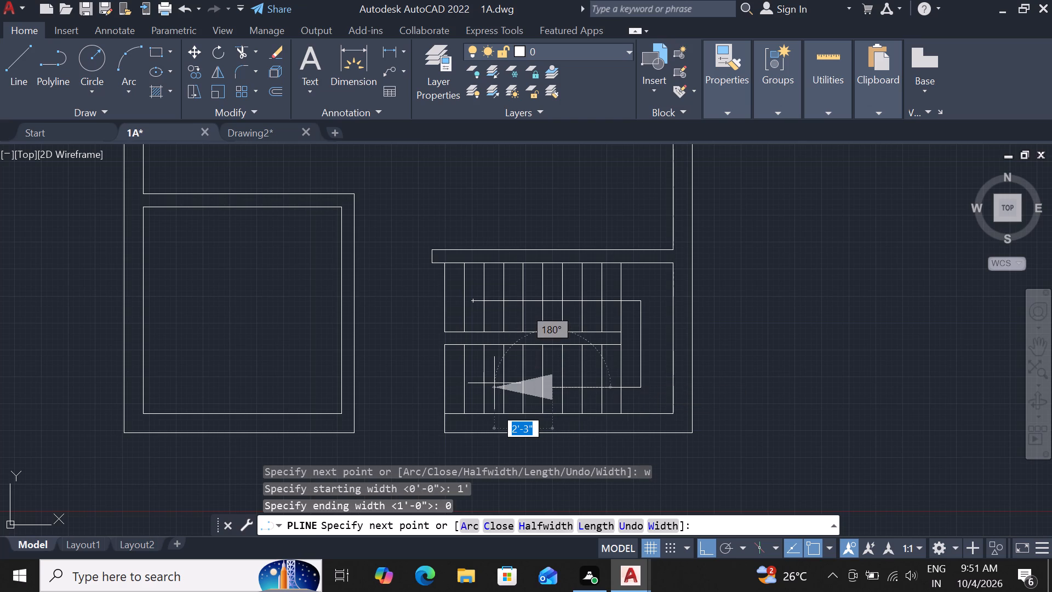
left_click(494, 383)
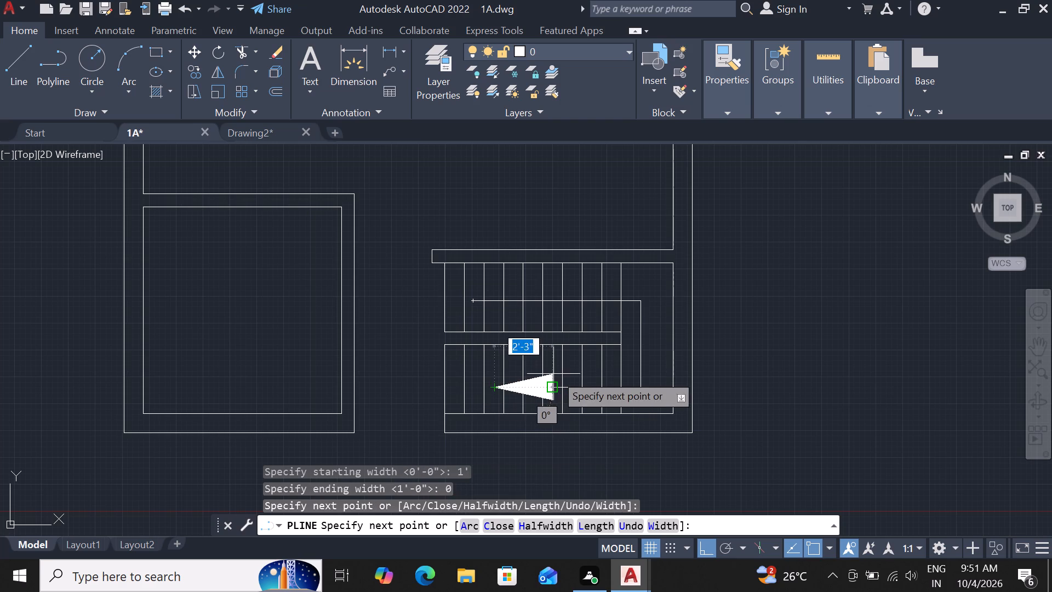
key("Escape")
Extend both lines of the stair room's top wall left to the outer wall line of the neighbouring lower-left room.
scroll(514, 356, "down", 2)
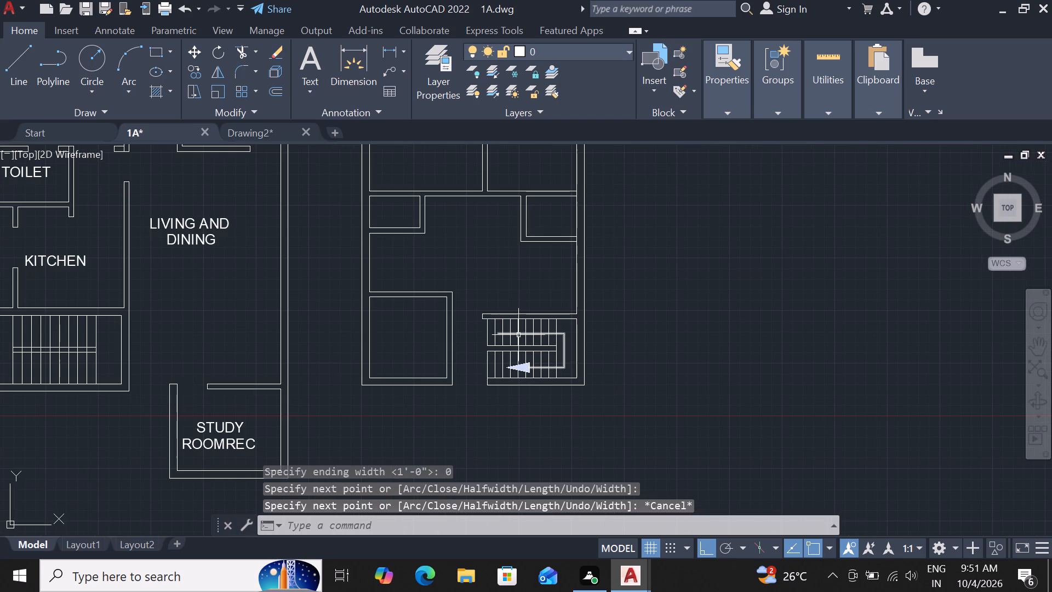
scroll(513, 332, "down", 2)
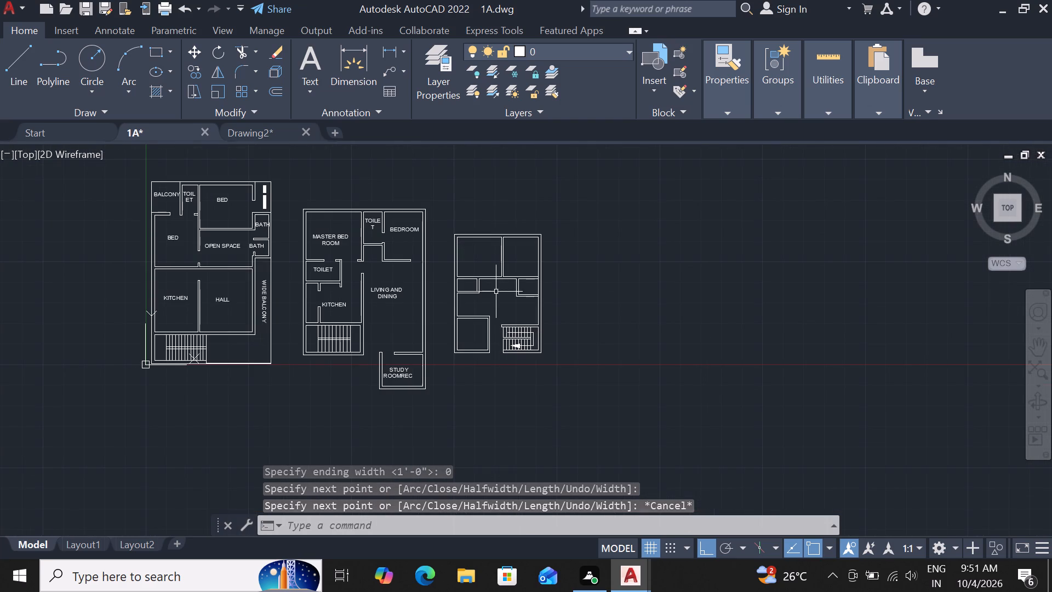
scroll(496, 292, "up", 1)
scroll(496, 292, "down", 1)
scroll(444, 311, "up", 3)
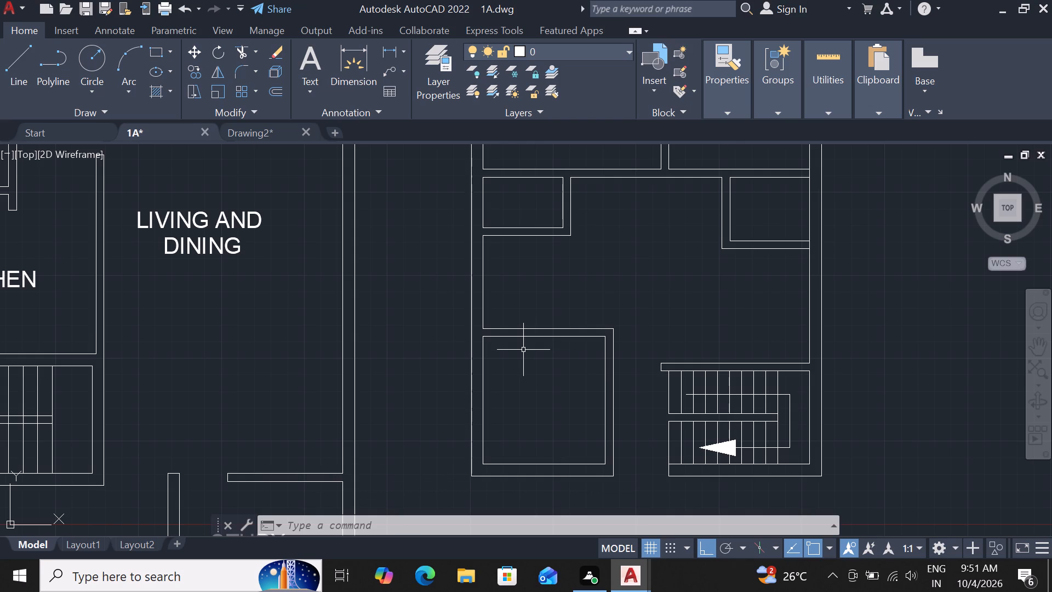
scroll(628, 400, "up", 2)
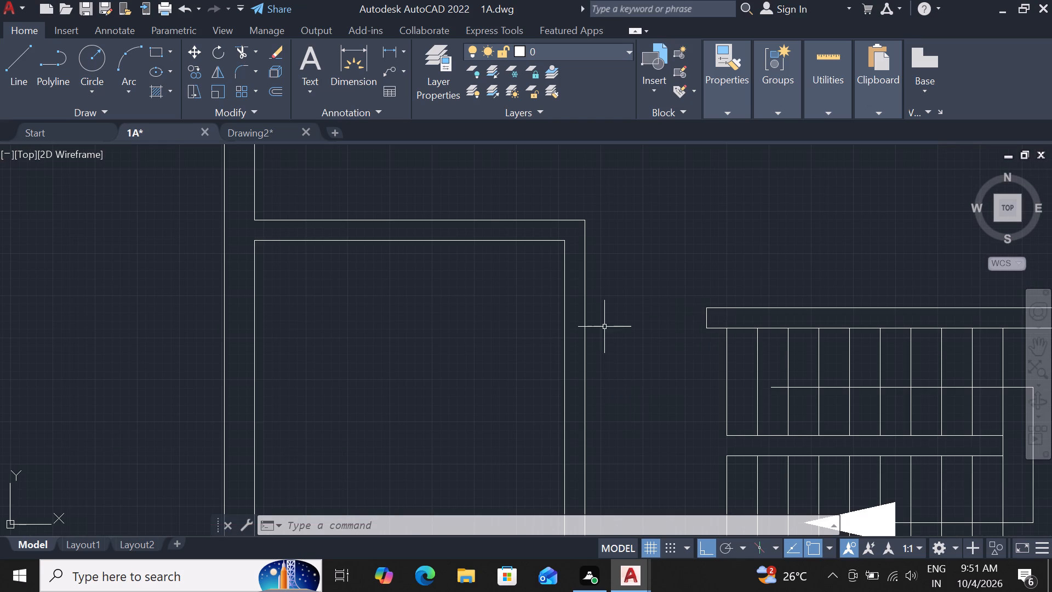
type("ex")
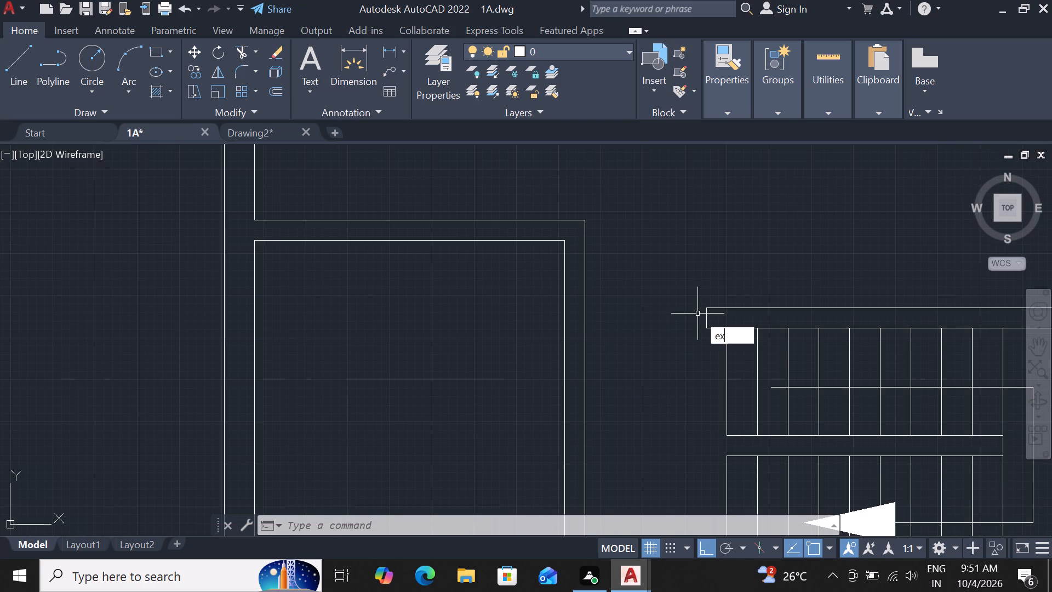
key("space")
key("space")
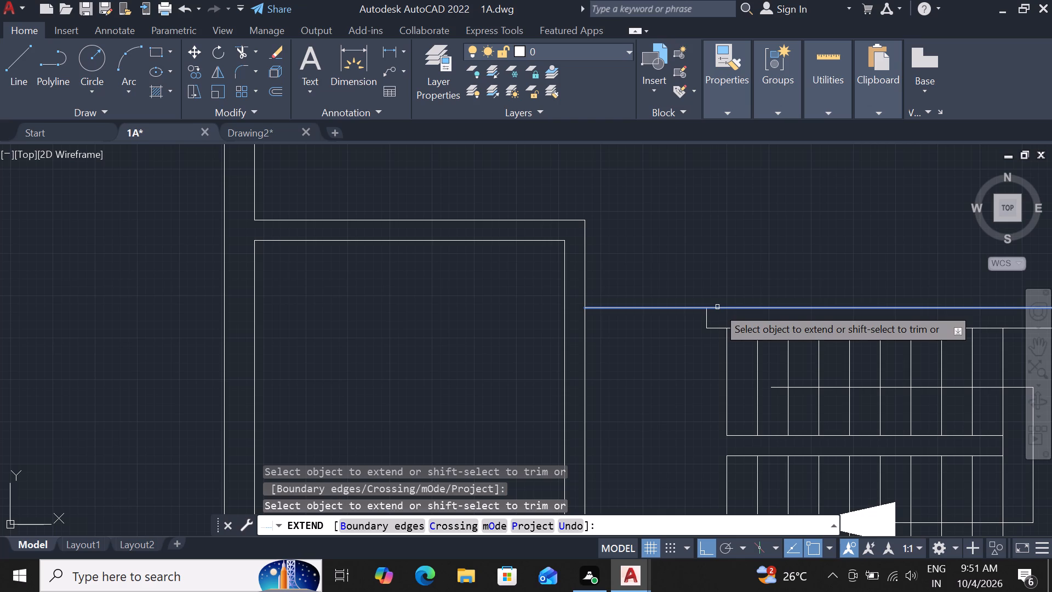
left_click(717, 307)
left_click(711, 329)
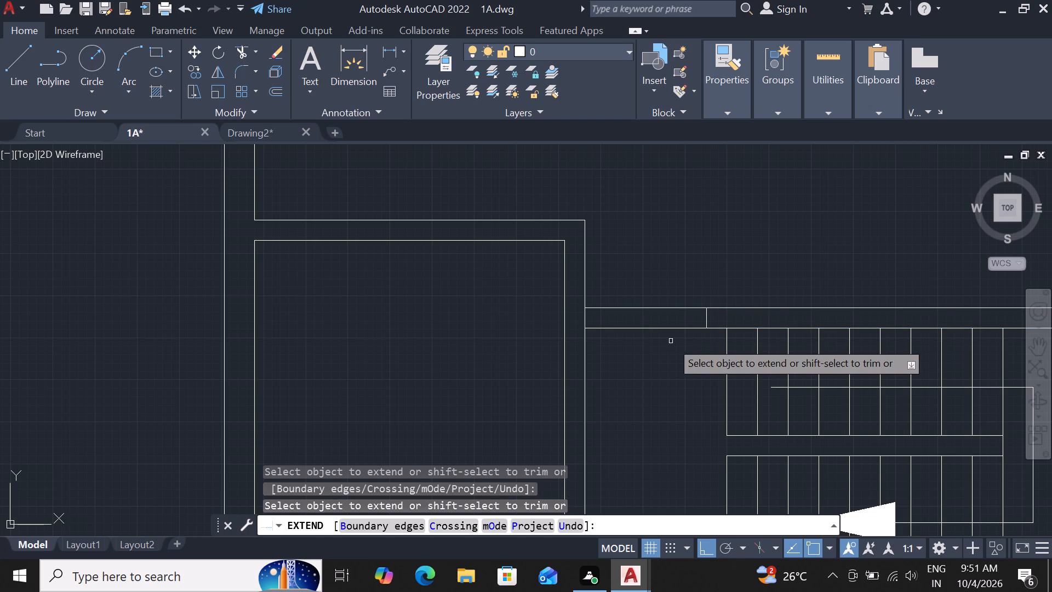
key("Escape")
Offset the short vertical end line of the stair room's top wall 3' to the left.
scroll(653, 315, "up", 1)
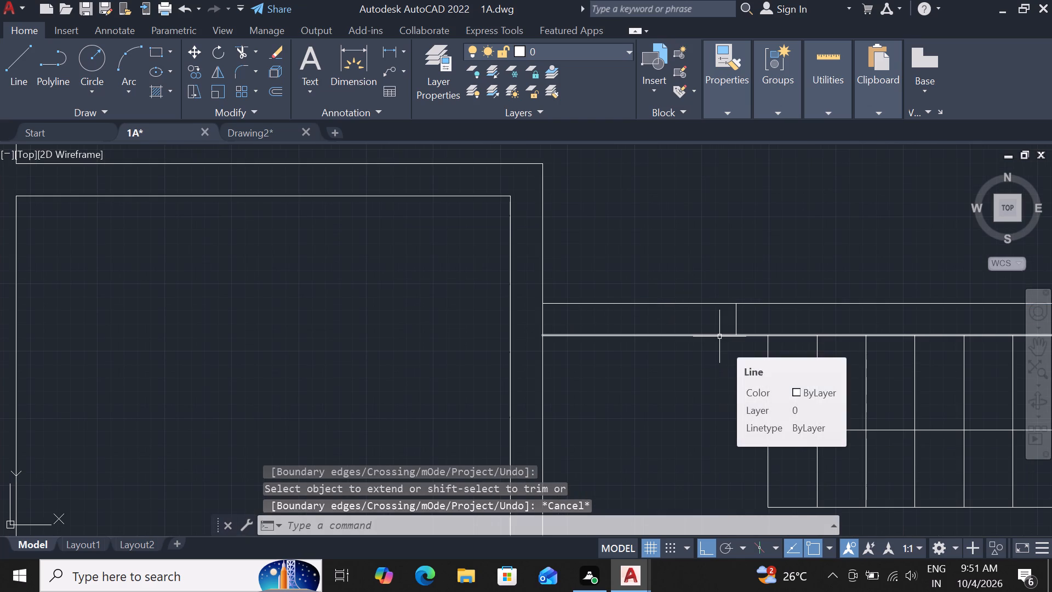
type("of")
key("space")
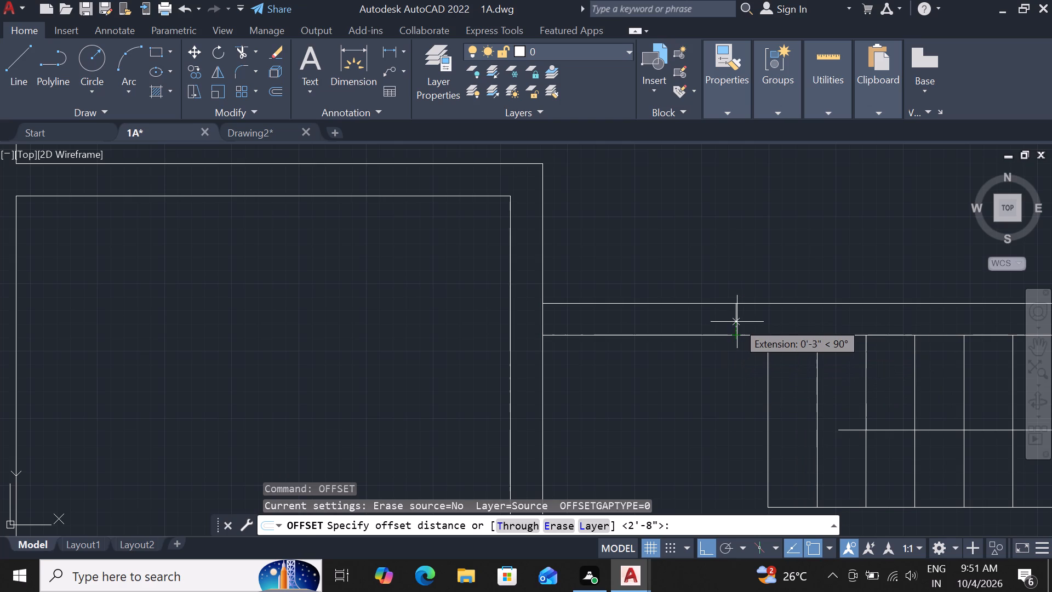
type("3'")
key("Return")
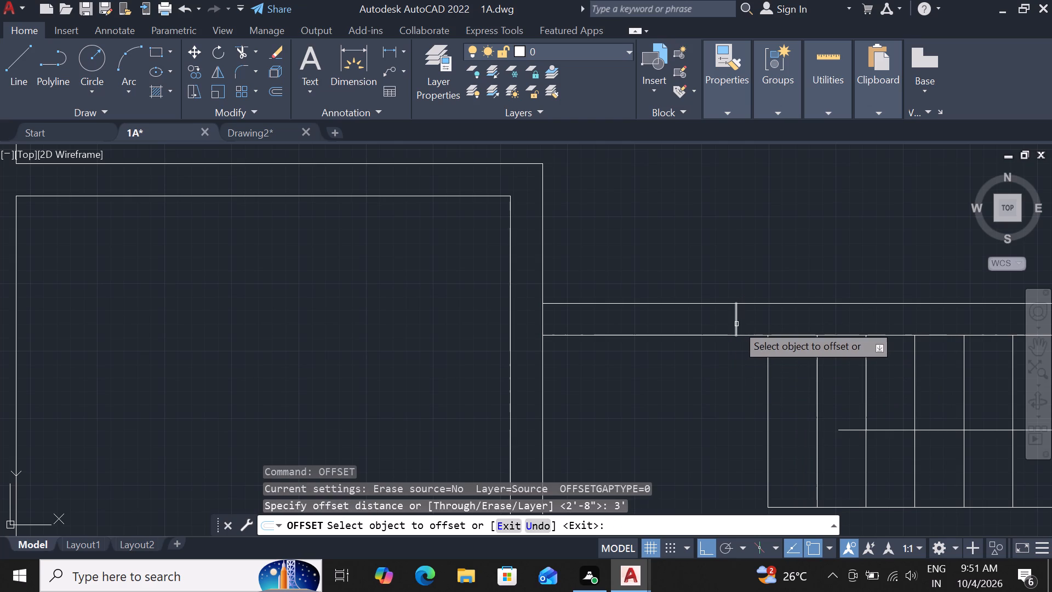
left_click(736, 324)
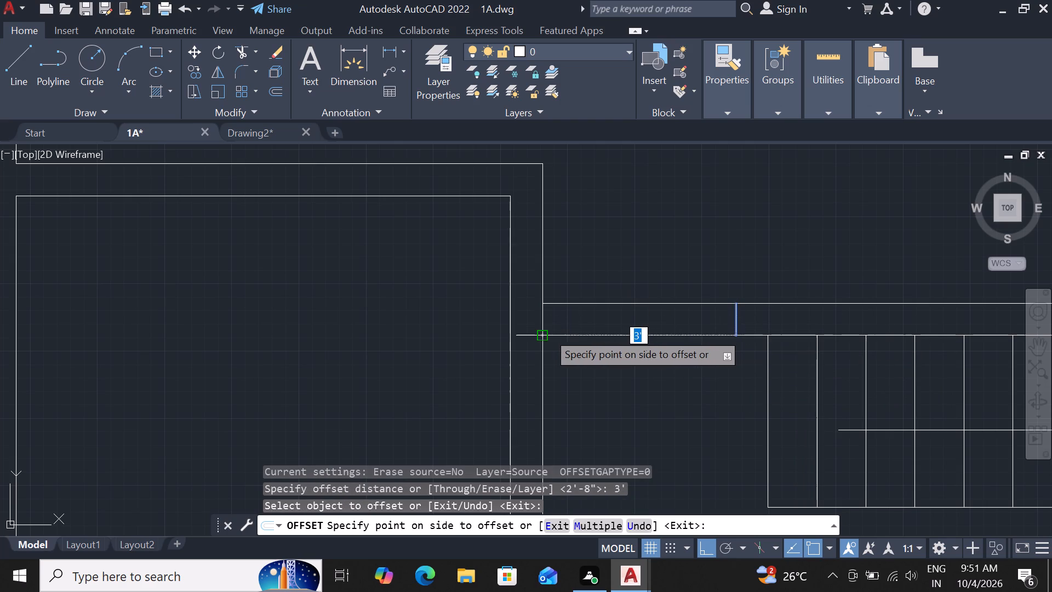
left_click(538, 332)
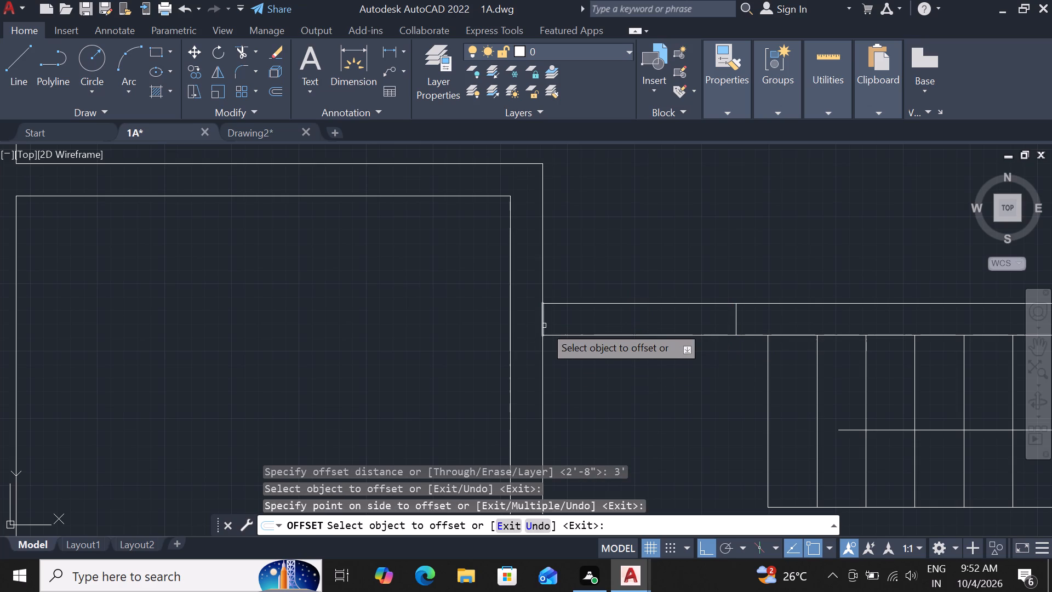
key("Escape")
Offset the new short line at the lower-left room's wall 3" to the right.
left_click(544, 322)
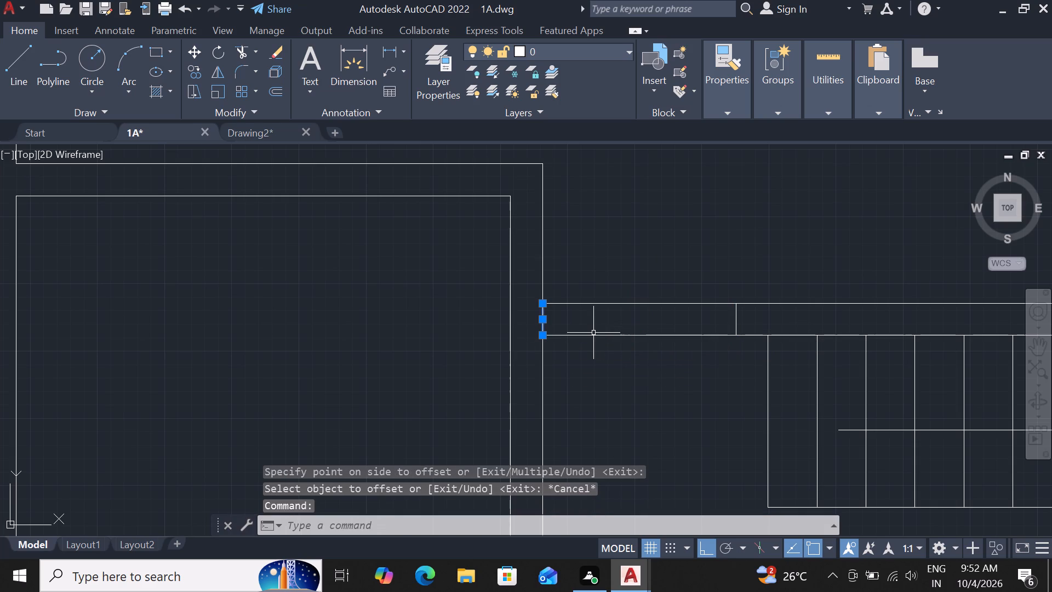
key("o")
type("f")
key("space")
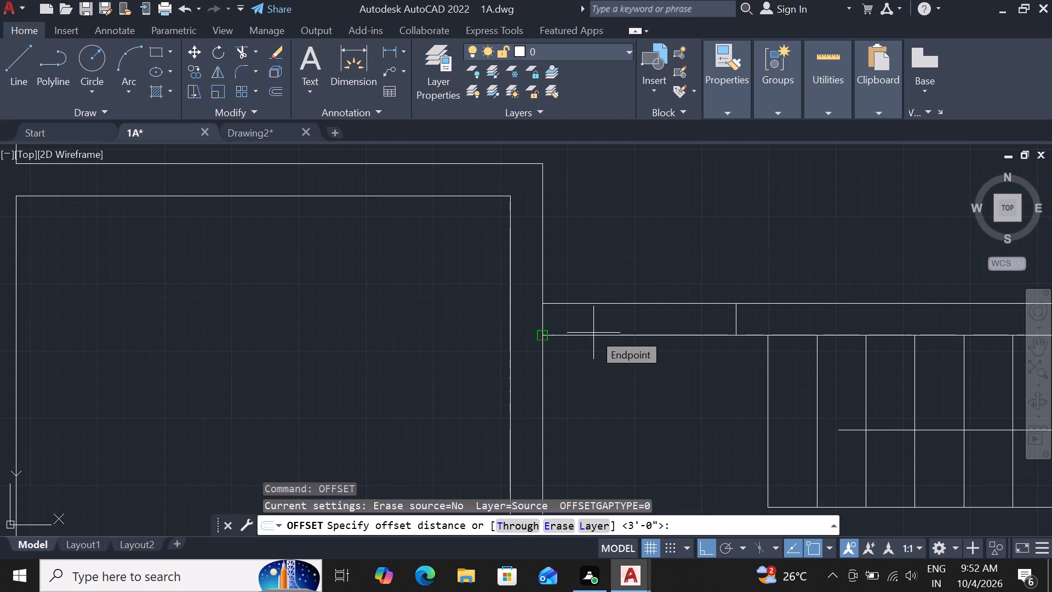
key("3")
key("shift+quotedbl")
key("Return")
left_click(608, 326)
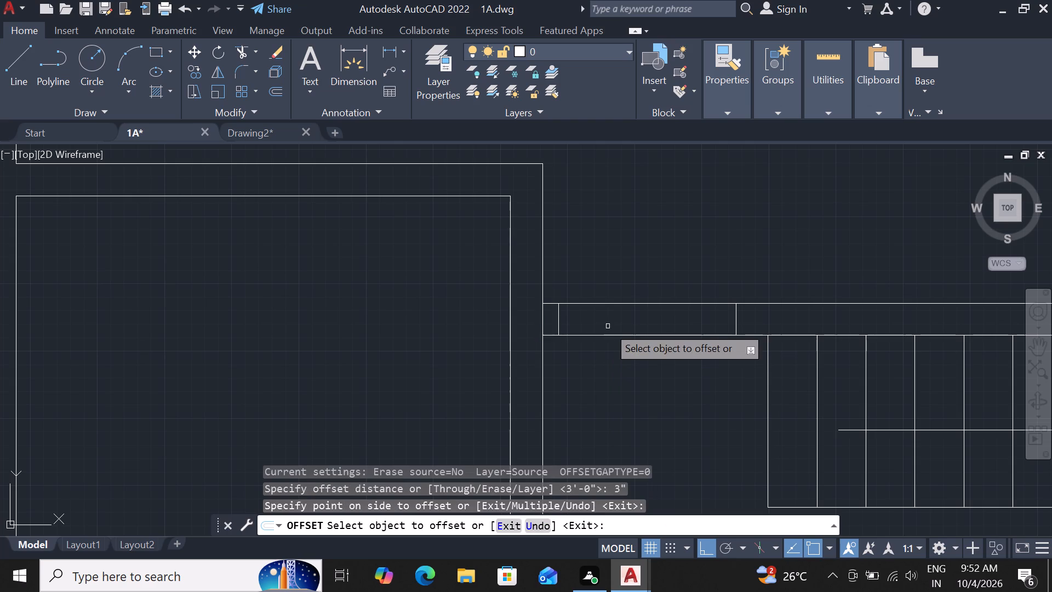
scroll(556, 317, "up", 2)
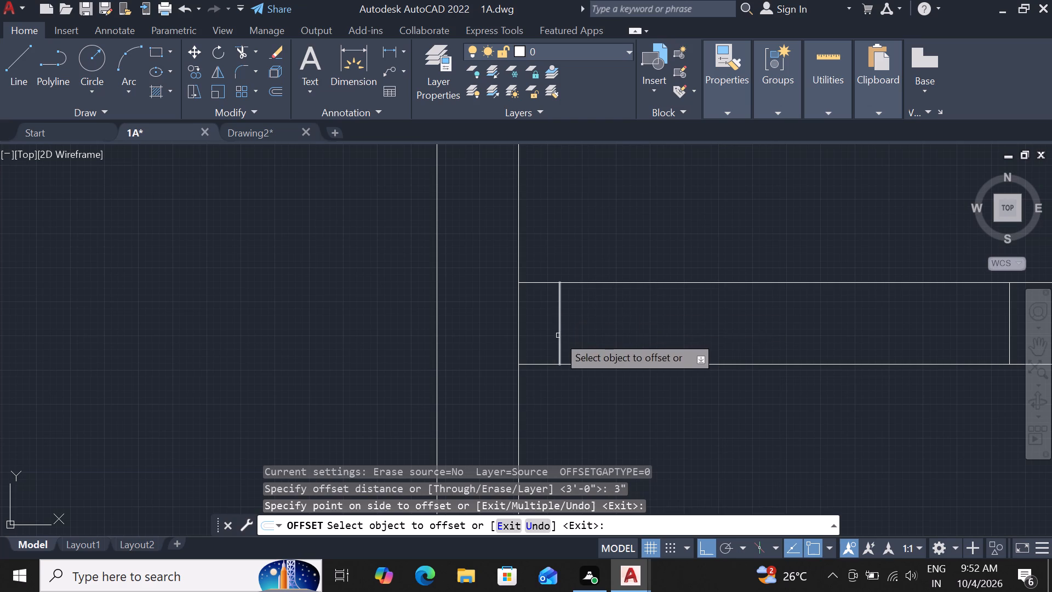
key("Escape")
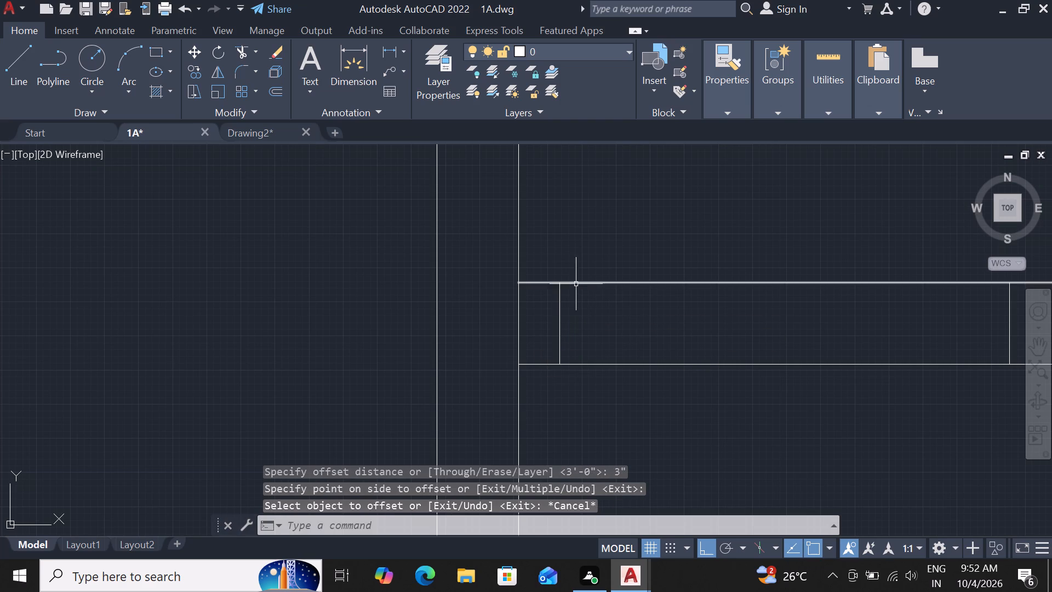
Trim both wall lines between the two short vertical lines to open the doorway beside the staircase.
type("tr")
key("space")
key("space")
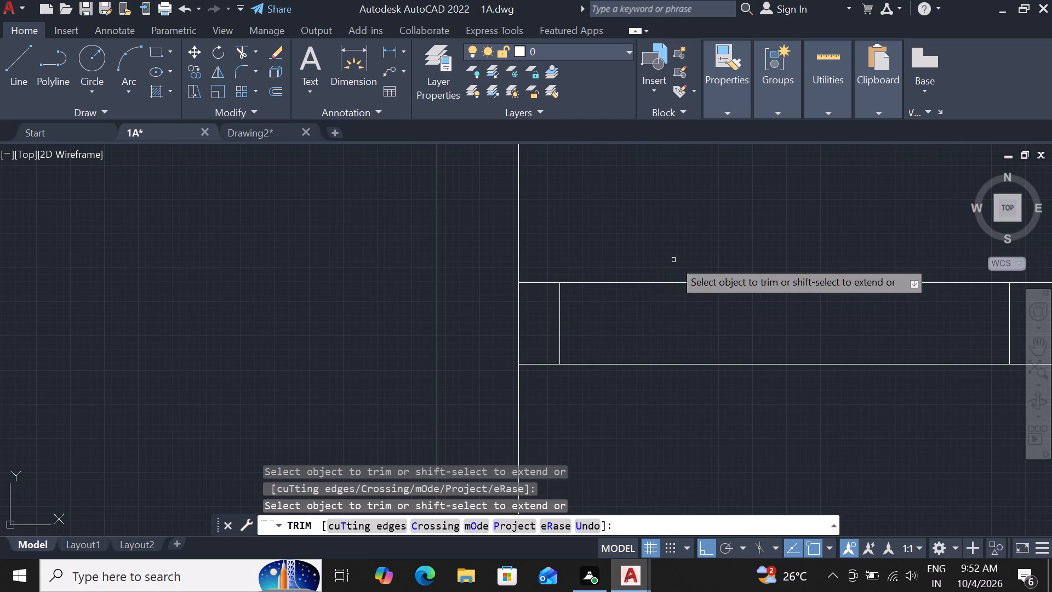
left_click(673, 260)
left_click(688, 403)
scroll(580, 352, "down", 3)
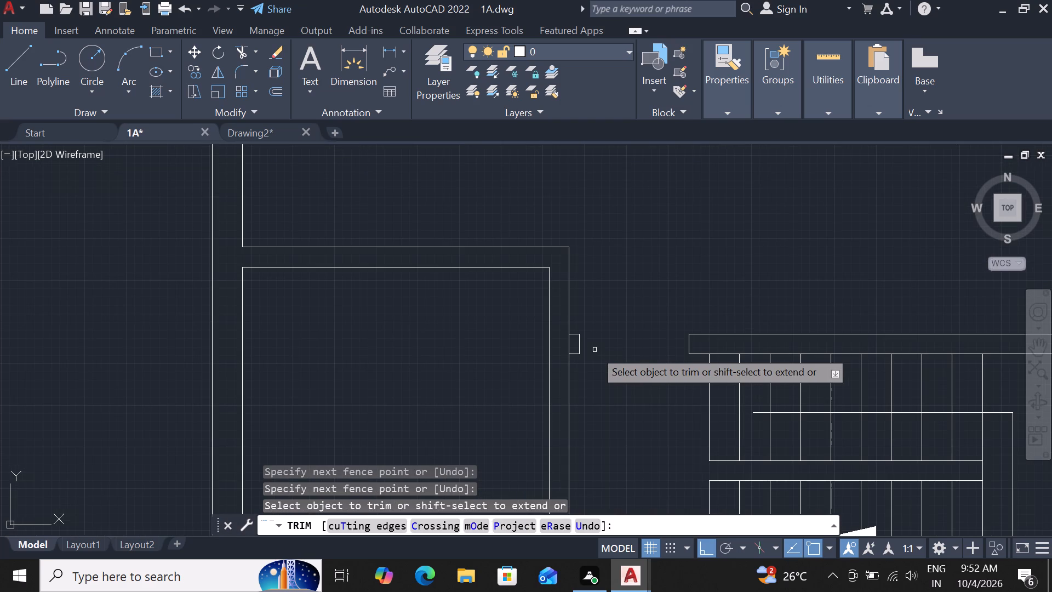
Draw a 3" by 2'6" rectangle as the door leaf, rising from the upper outer corner of the wall stub beside the staircase doorway.
key("Escape")
type("rec")
key("space")
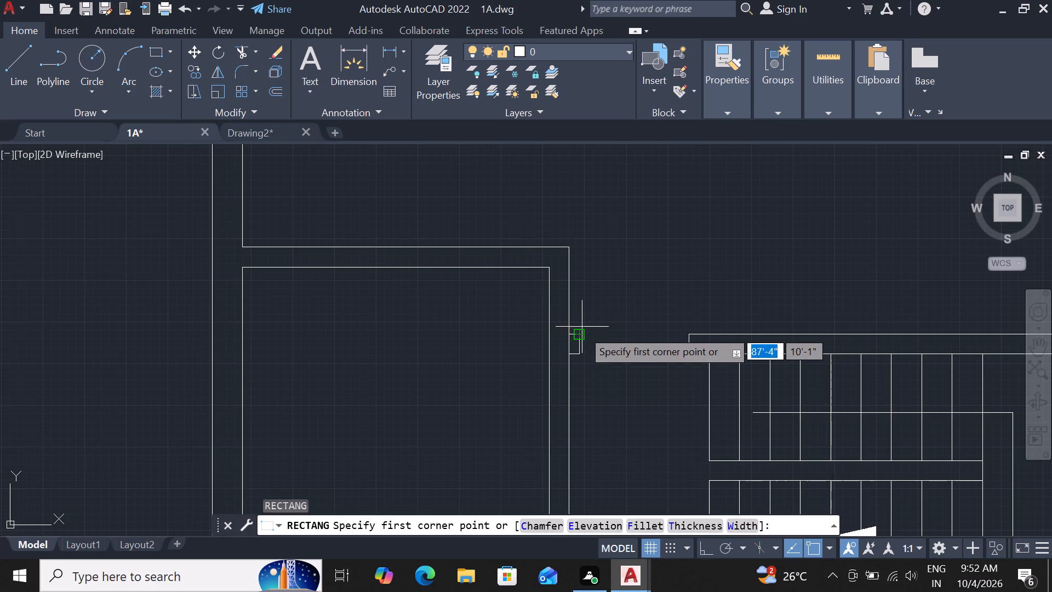
scroll(576, 336, "up", 4)
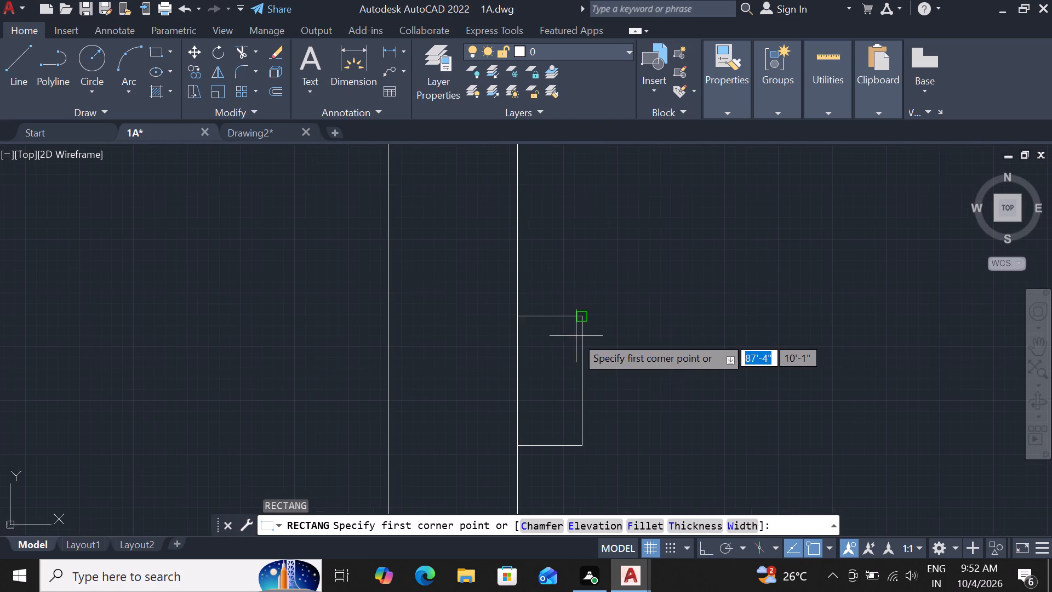
left_click_drag(583, 321, 594, 304)
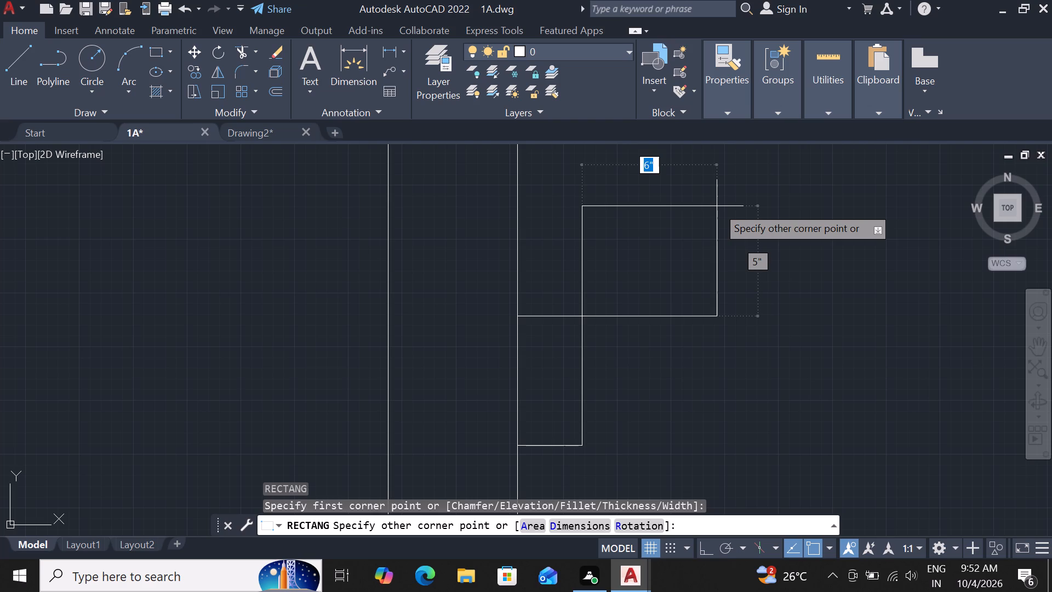
type("d 3")
key("shift+quotedbl")
key("Return")
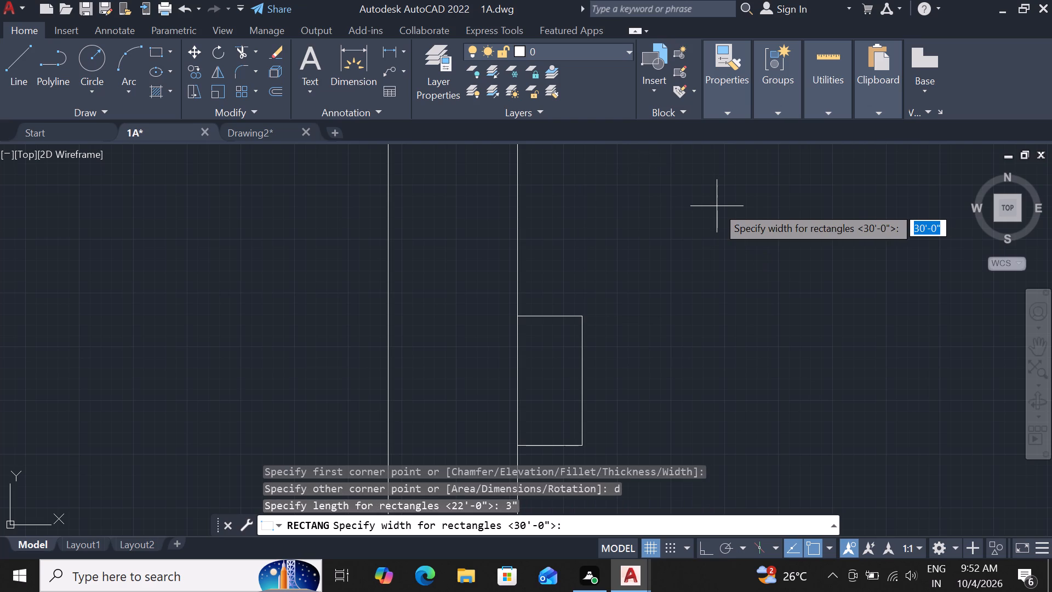
key("3")
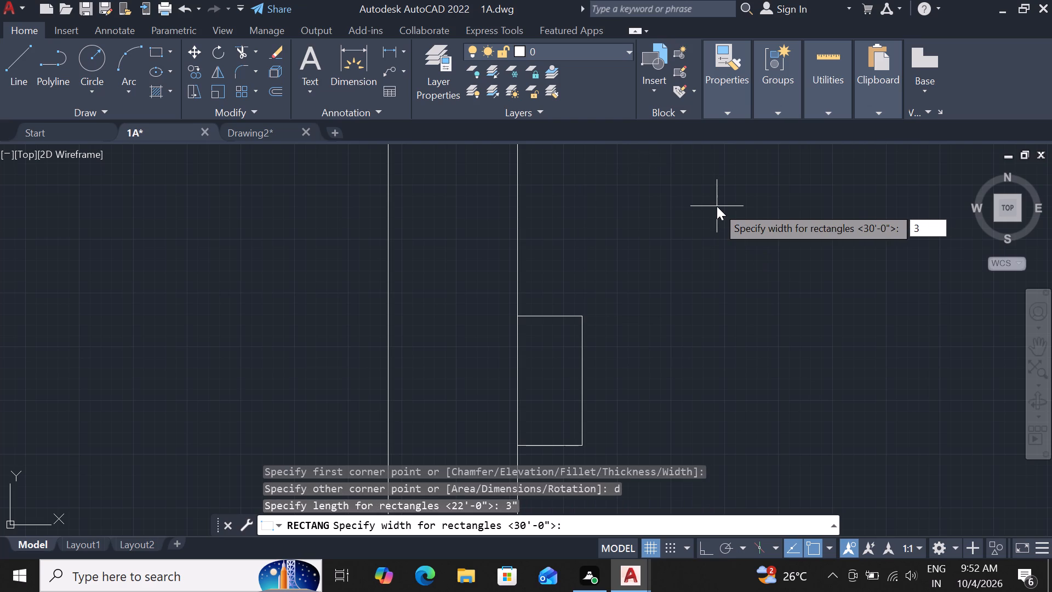
key("BackSpace")
key("2")
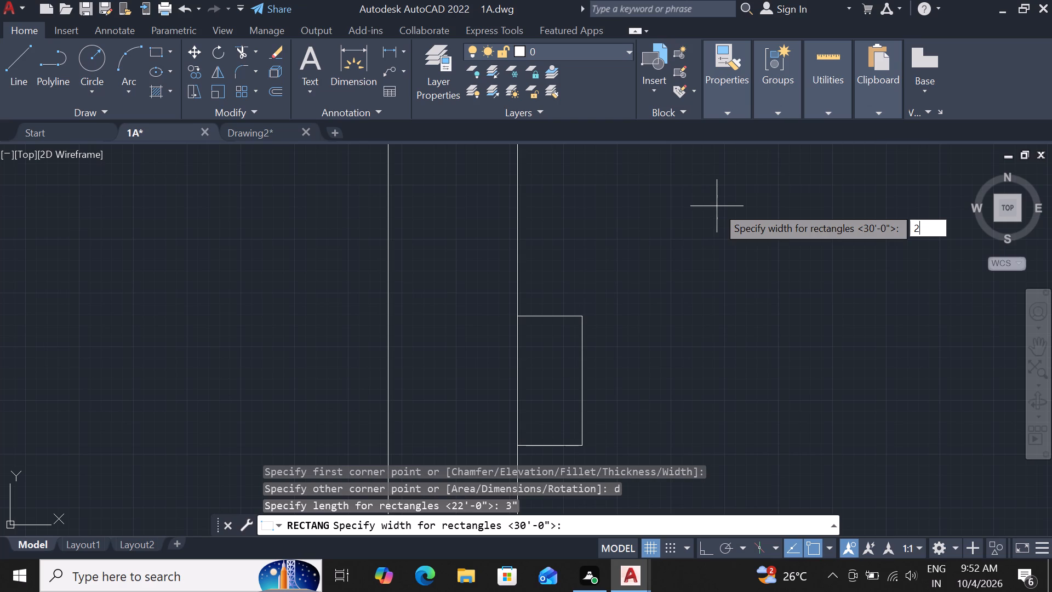
key("apostrophe")
type("6\"")
key("Return")
left_click(717, 206)
Draw a three-point door-swing arc through the leaf's two top corners, ending at the upper corner of the opposite jamb.
scroll(717, 206, "down", 4)
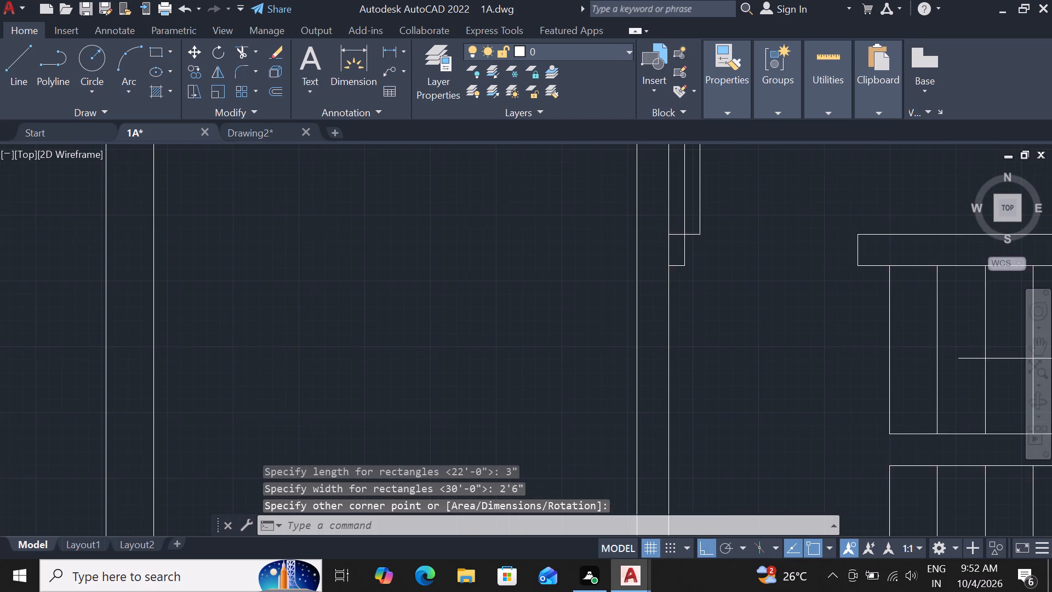
scroll(718, 215, "down", 1)
scroll(654, 201, "down", 1)
middle_click_drag(647, 206, 542, 282)
scroll(564, 225, "up", 3)
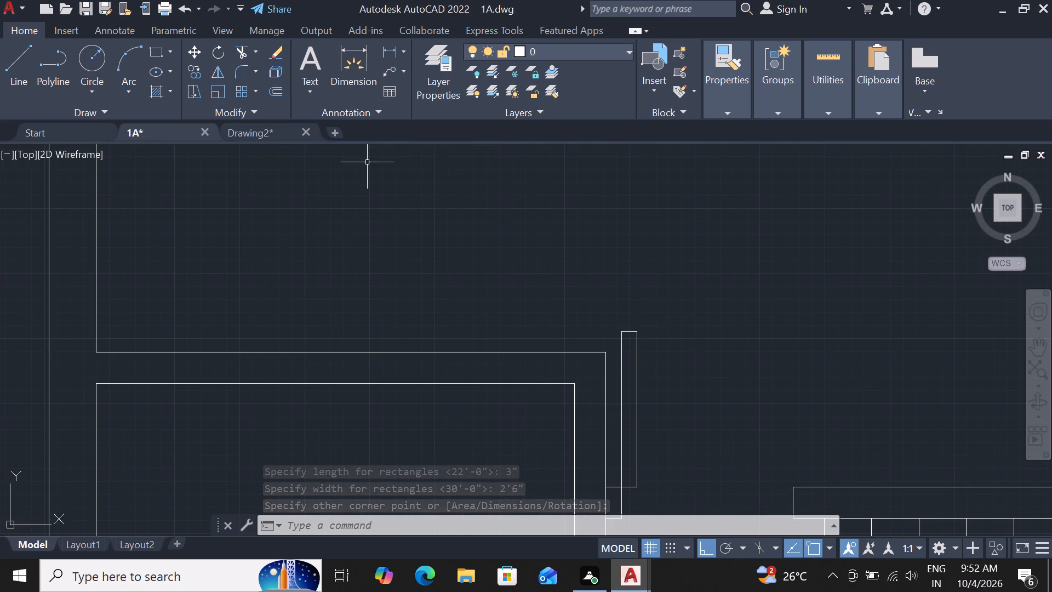
left_click(134, 91)
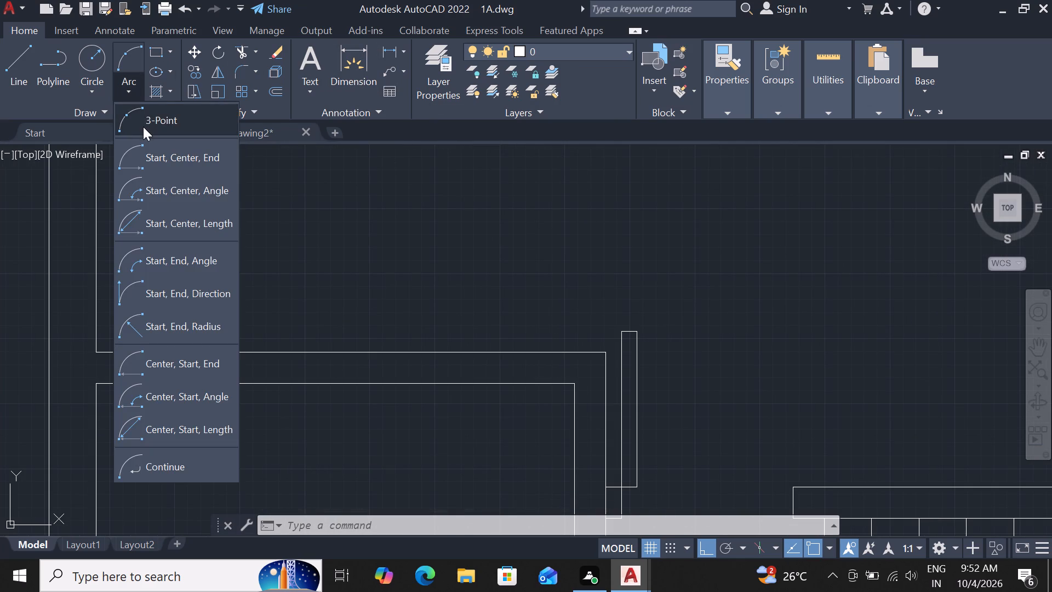
left_click_drag(143, 127, 152, 119)
scroll(498, 131, "down", 2)
scroll(619, 295, "up", 2)
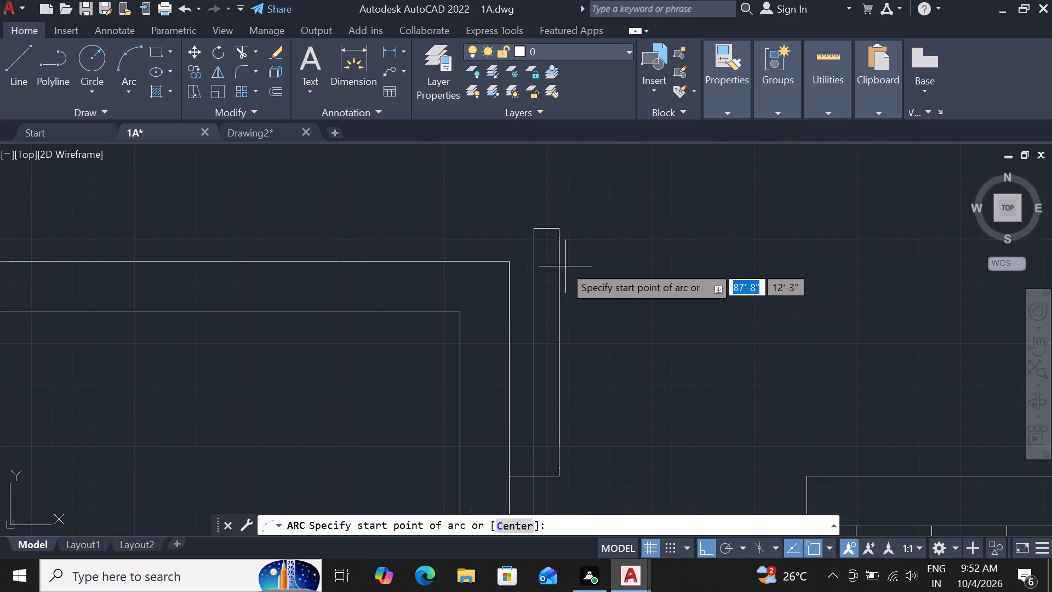
left_click(532, 231)
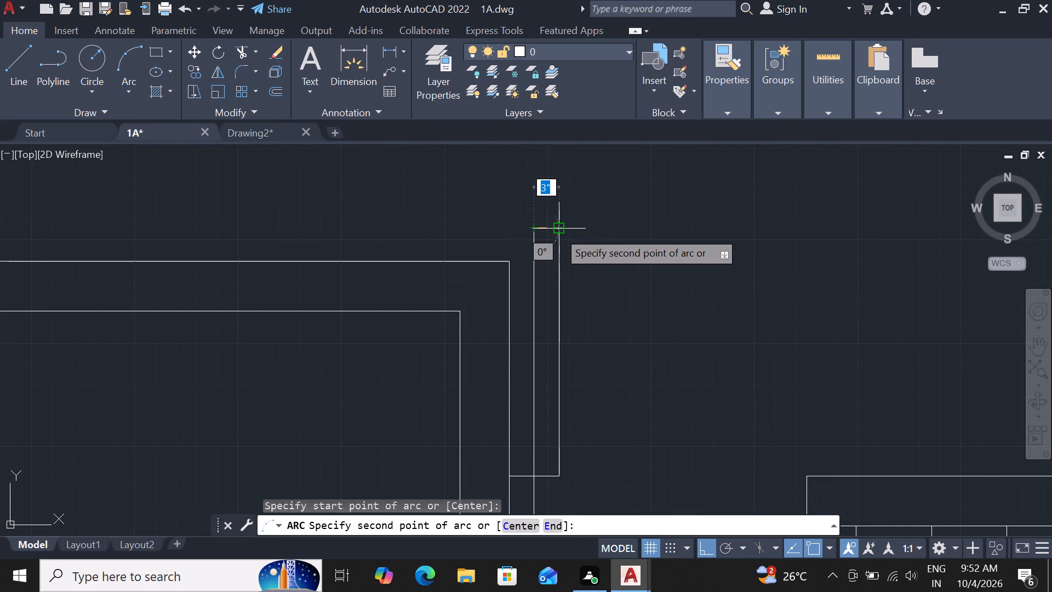
left_click_drag(558, 231, 575, 224)
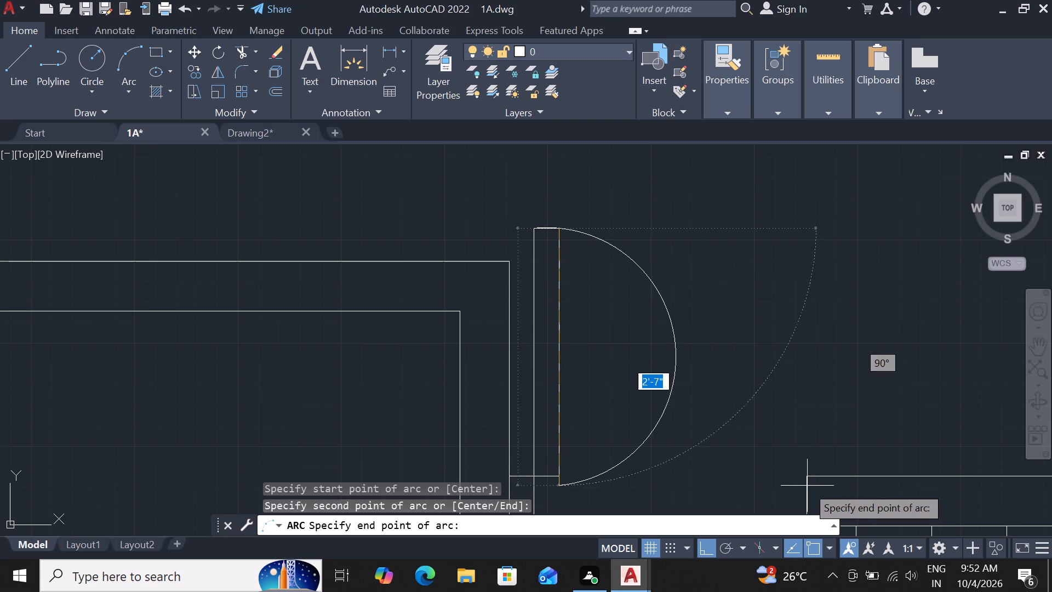
left_click(806, 475)
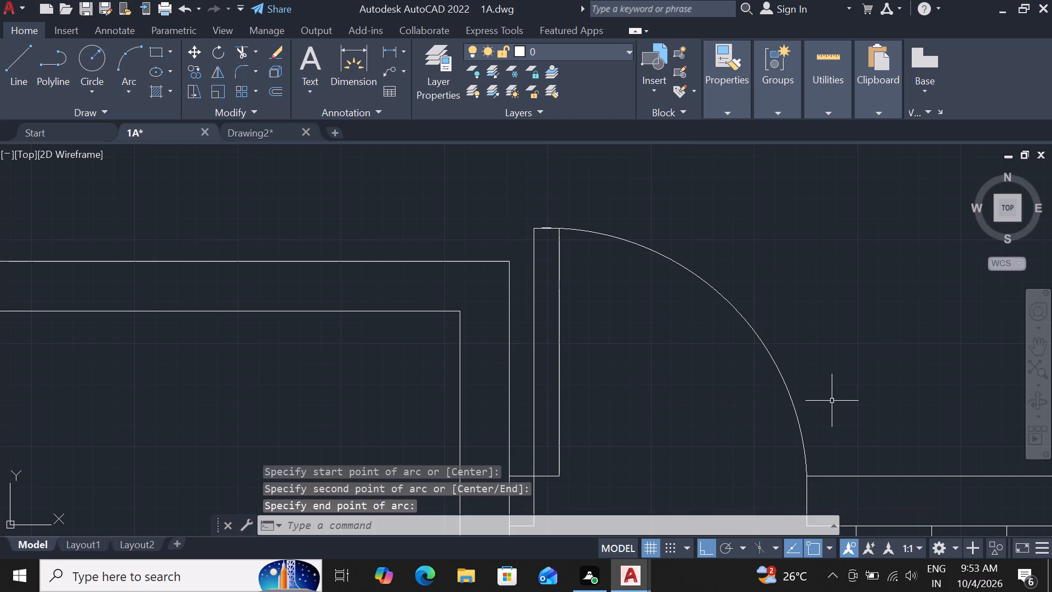
Draw a 6" vertical line across the lower-left room's top wall, starting upward from the room's inner top-right corner.
scroll(833, 399, "down", 2)
scroll(761, 354, "down", 2)
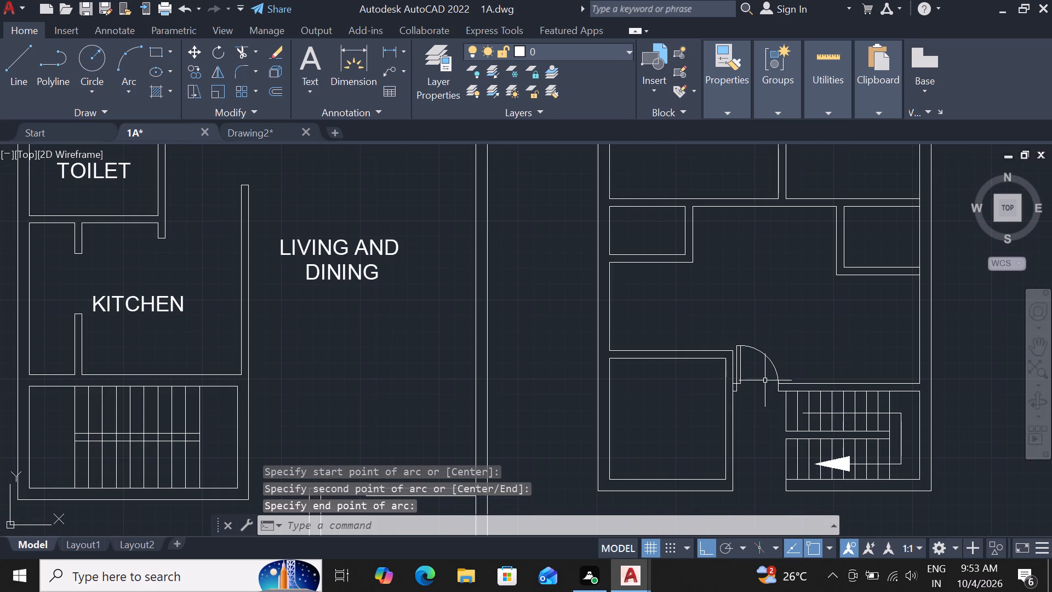
scroll(726, 417, "up", 1)
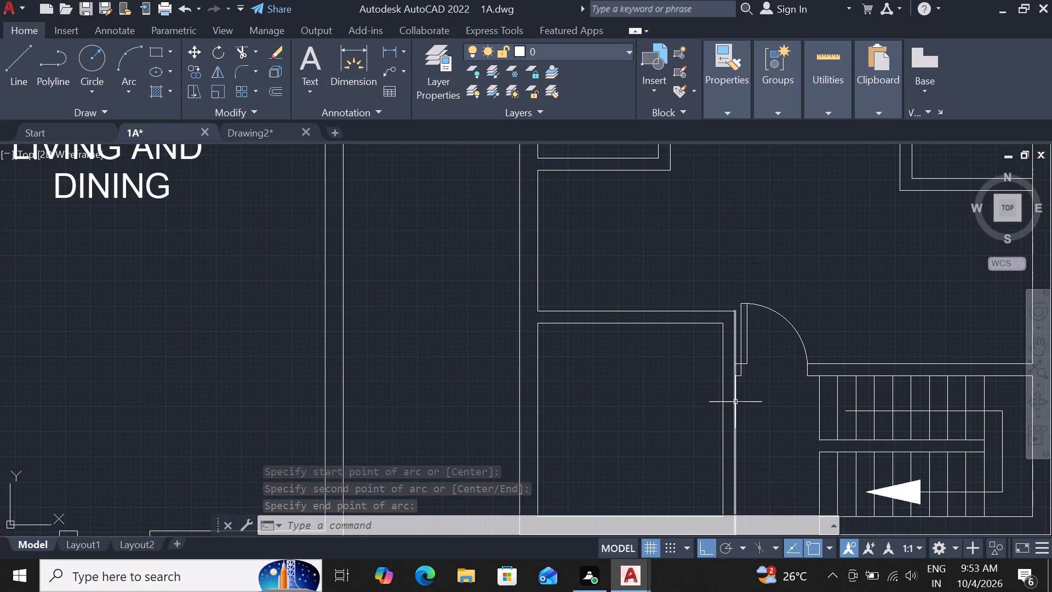
scroll(754, 366, "up", 1)
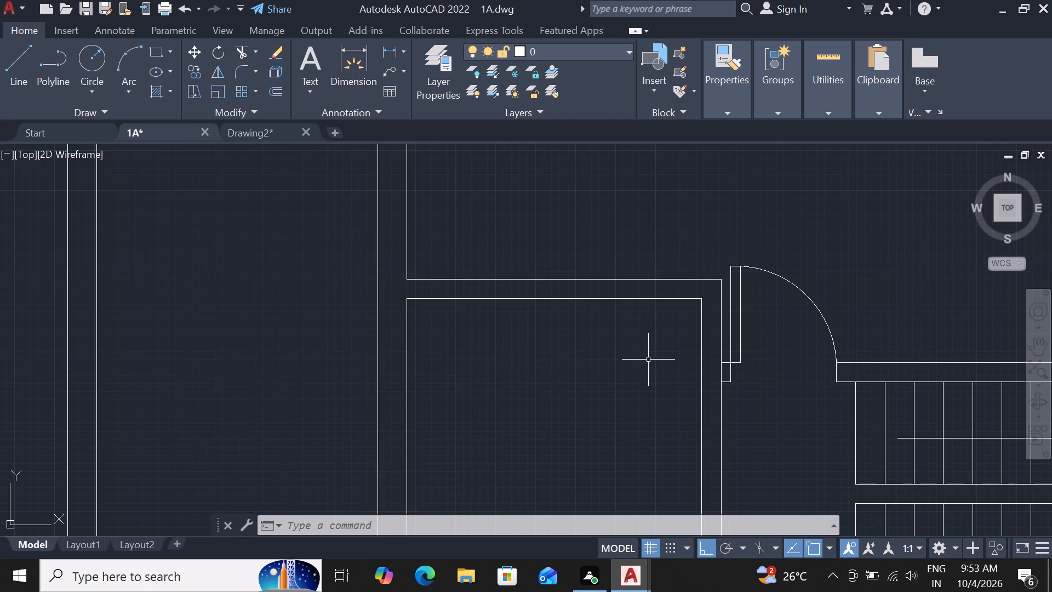
scroll(642, 303, "up", 1)
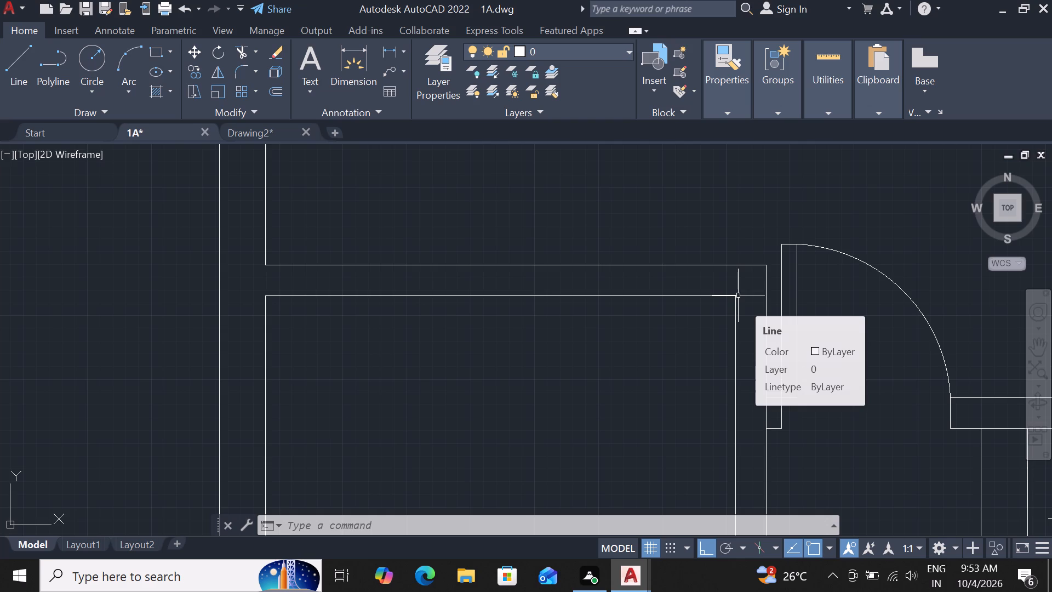
key("l")
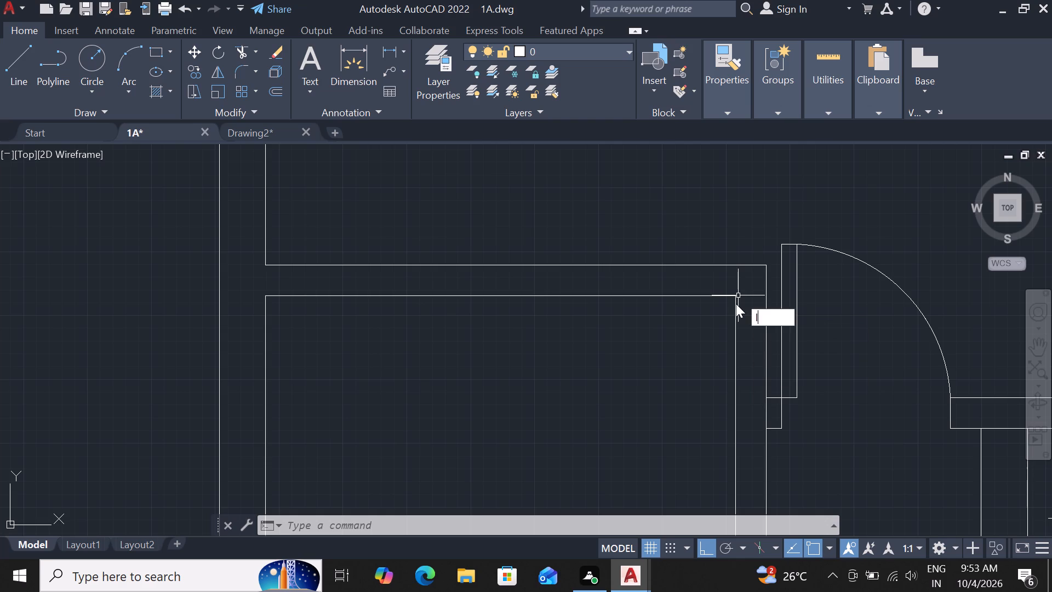
key("space")
left_click(734, 299)
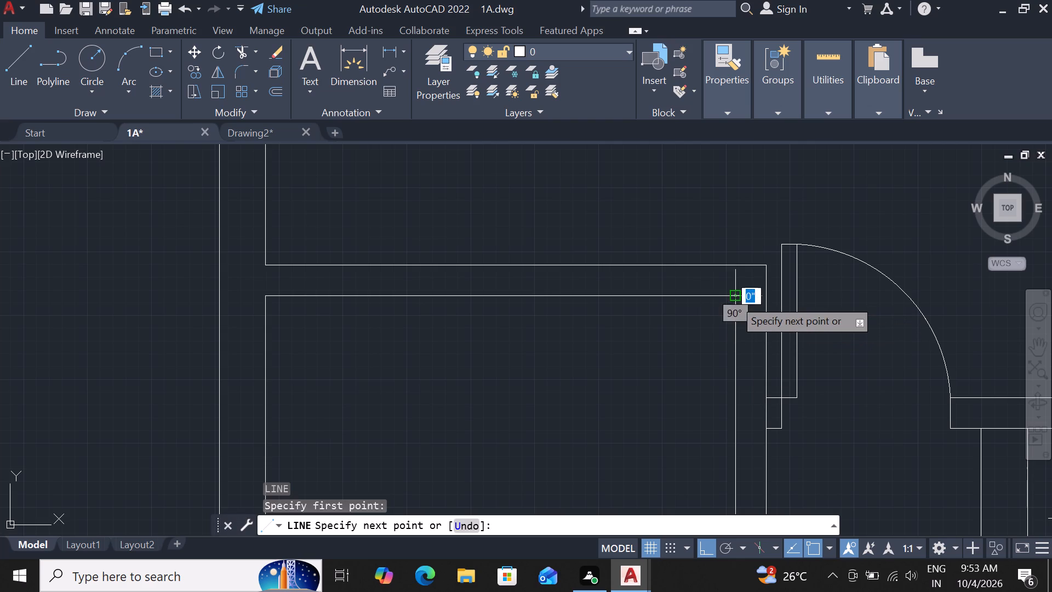
left_click(734, 266)
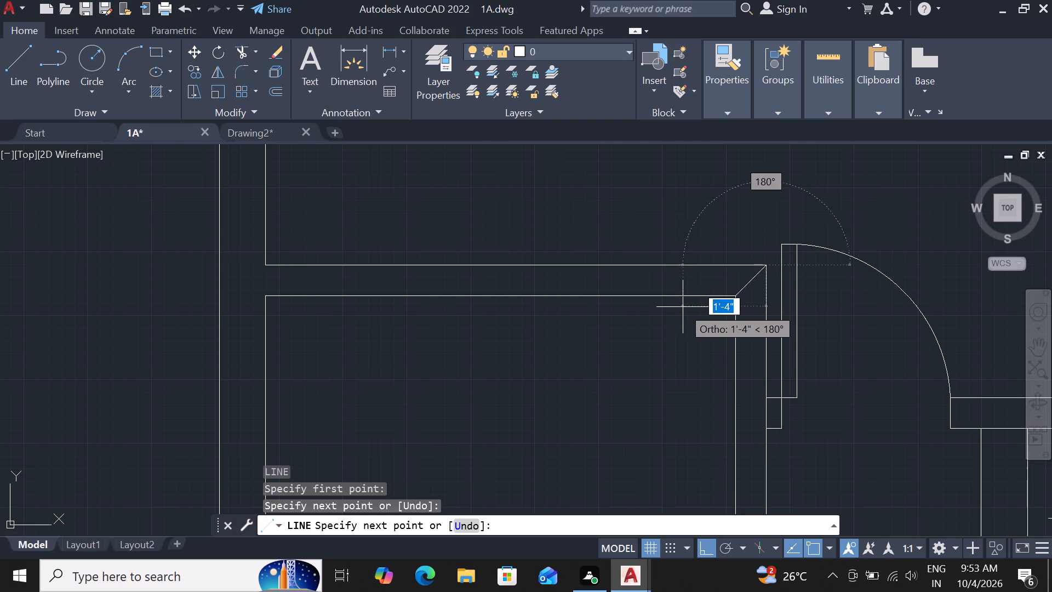
key("ctrl+z")
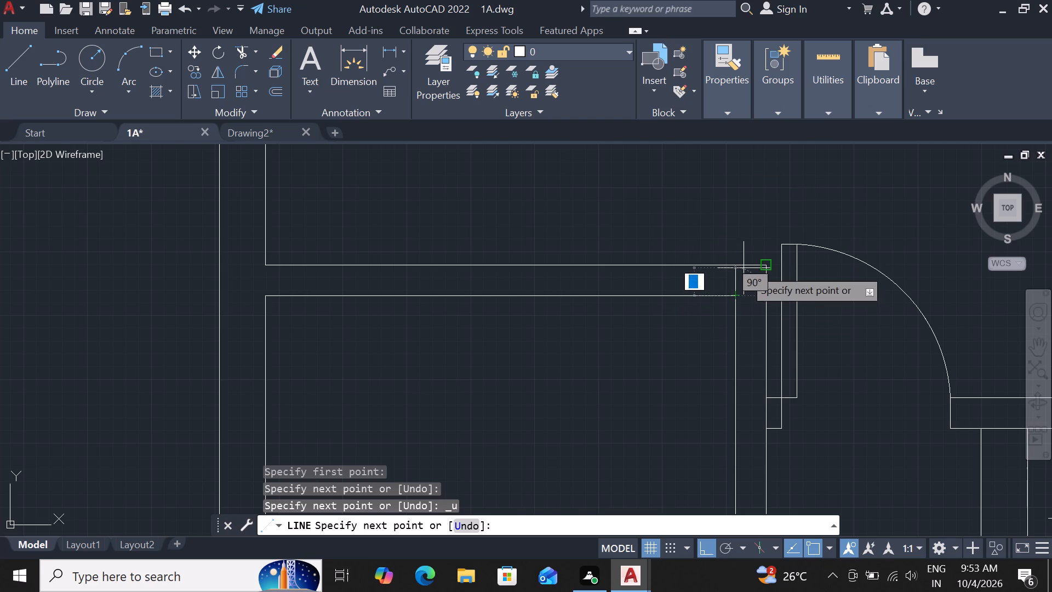
type("6\"")
key("Return")
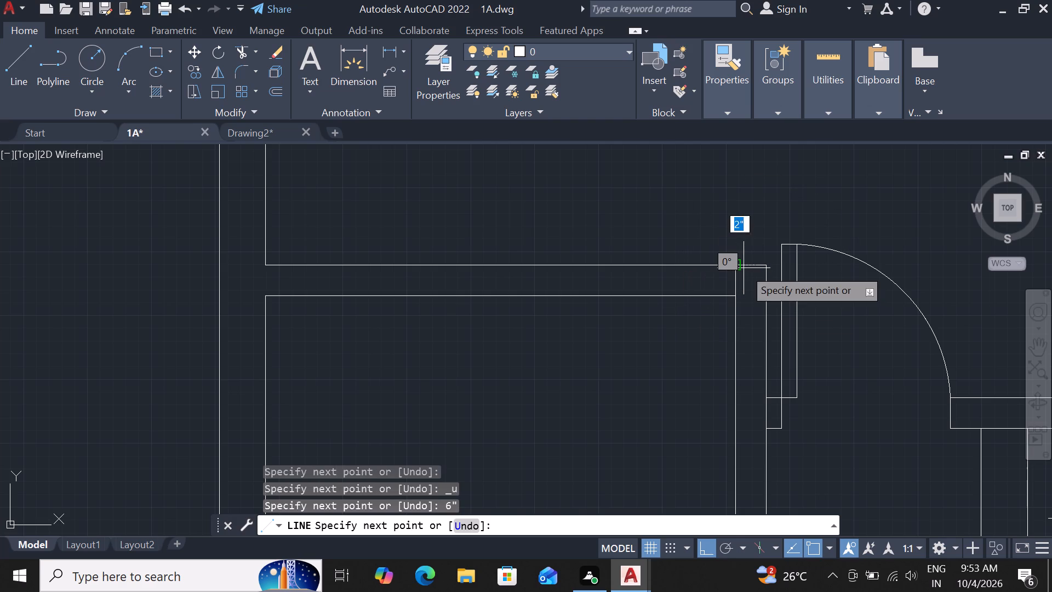
key("Escape")
Offset the new 6" line in the lower-left room's top wall 3" to the left.
left_click(736, 293)
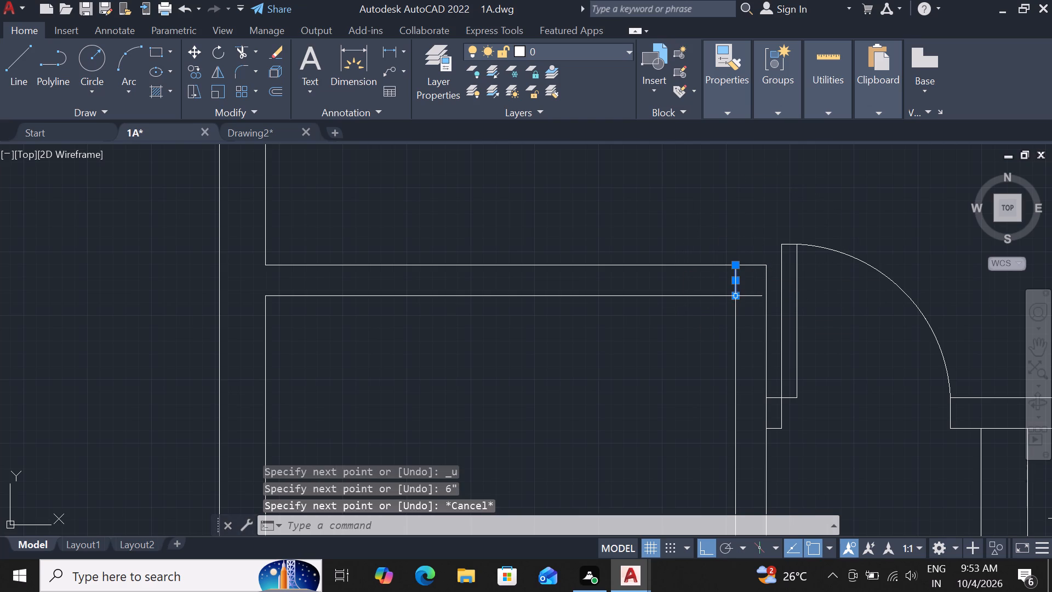
type("of")
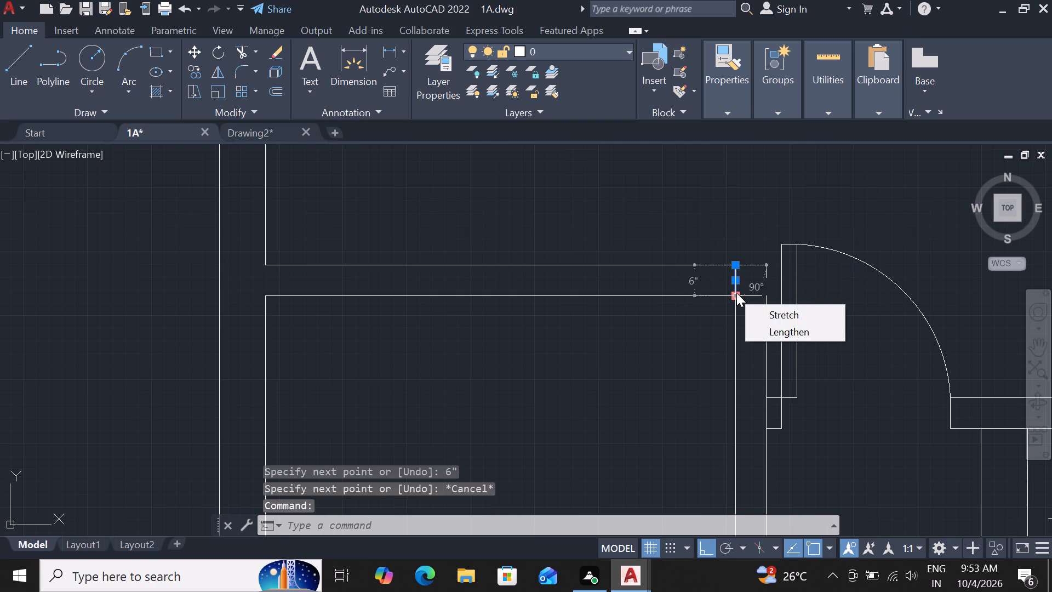
key("space")
type("6\"")
key("Return")
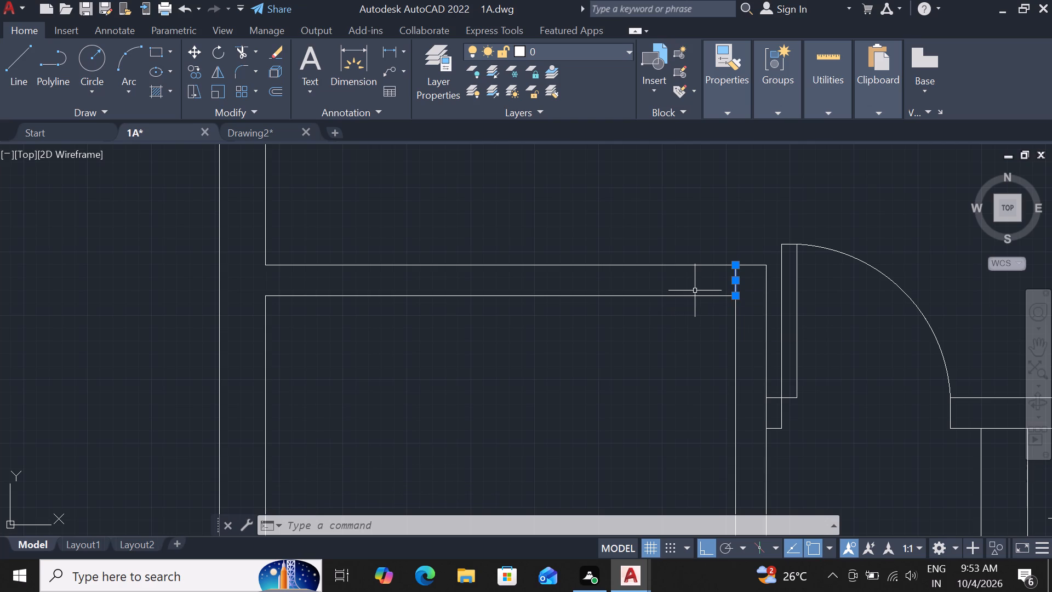
type("of")
key("space")
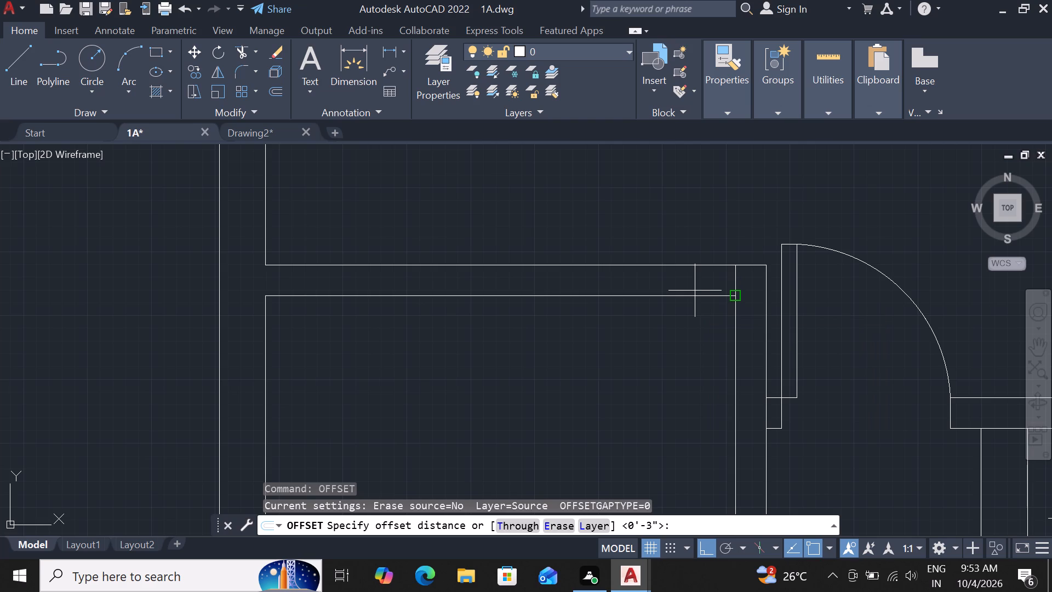
key("3")
key("shift+quotedbl")
key("Return")
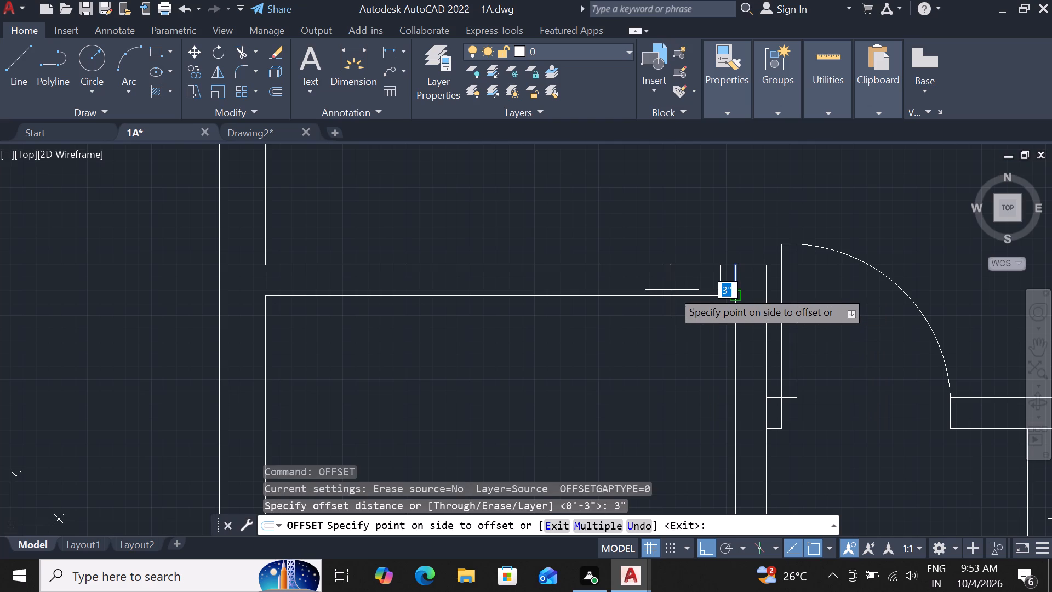
left_click_drag(672, 290, 664, 287)
scroll(728, 295, "up", 1)
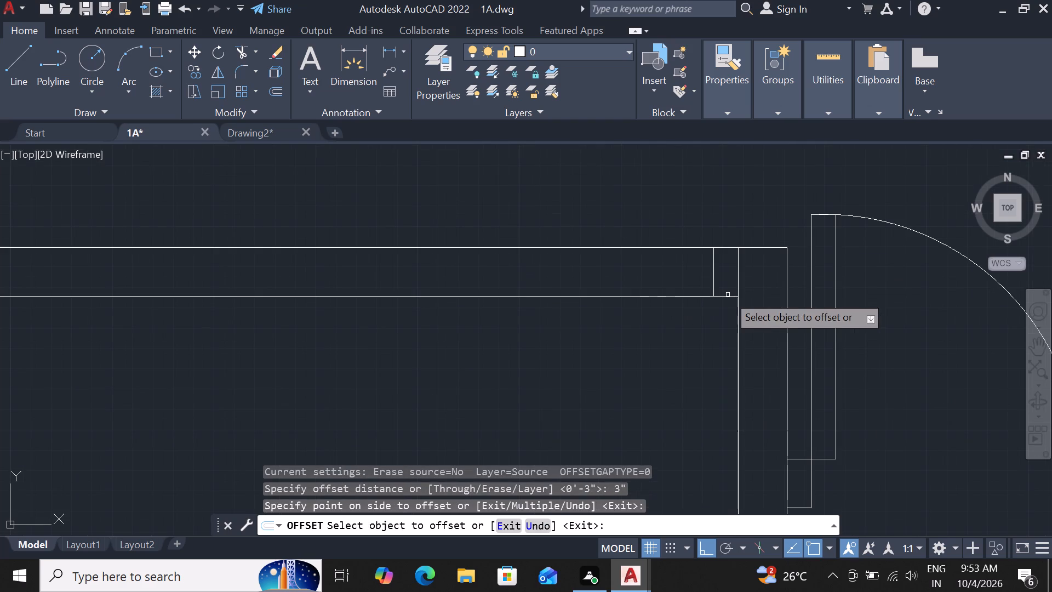
key("Escape")
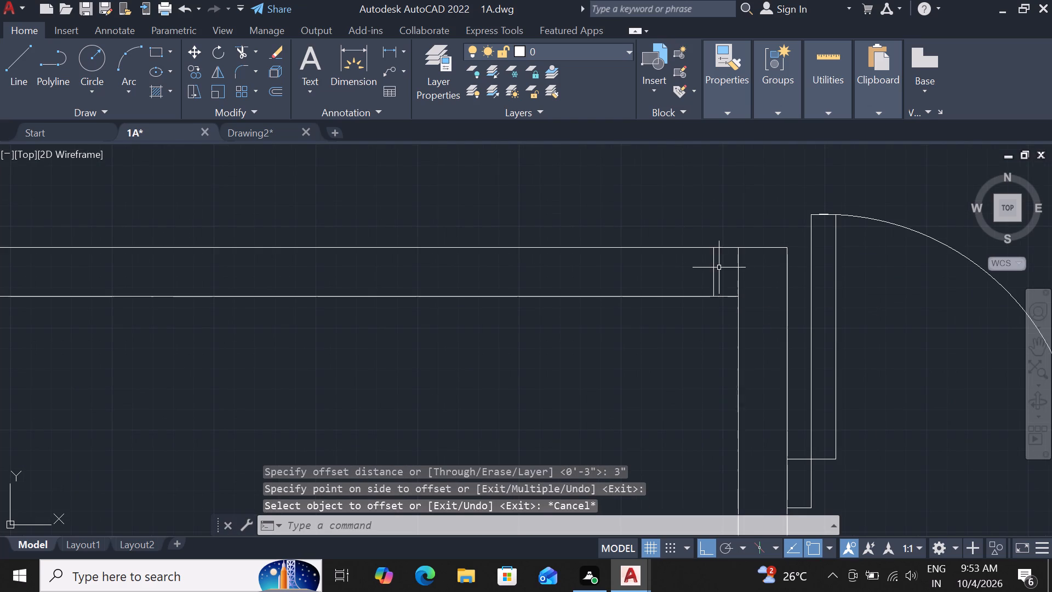
Offset the left one of the two short lines in the lower-left room's top wall 3' to the left.
left_click(712, 270)
key("o")
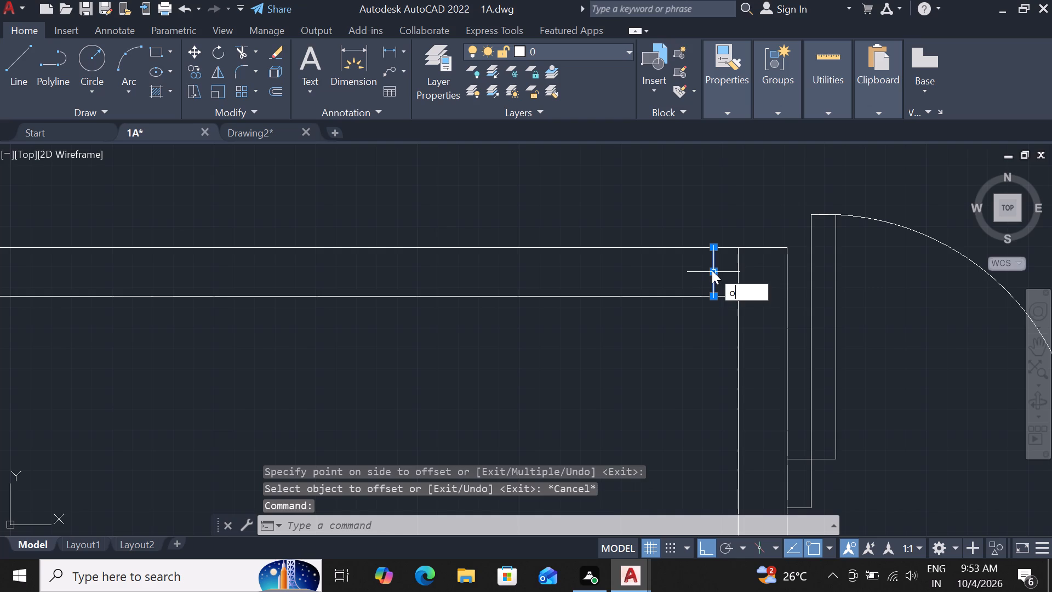
type("f 3'")
key("Return")
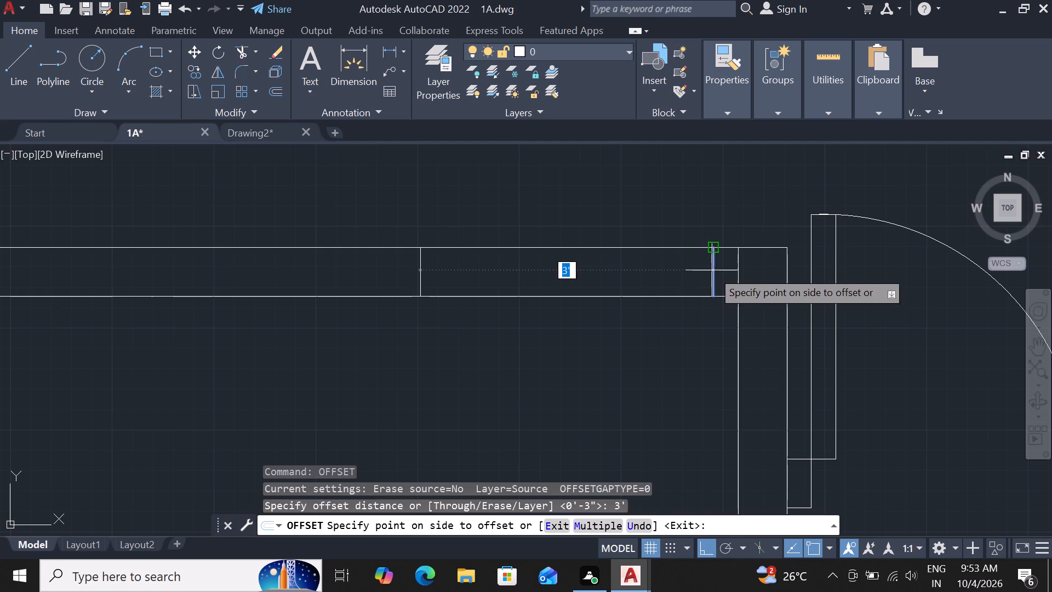
left_click(683, 283)
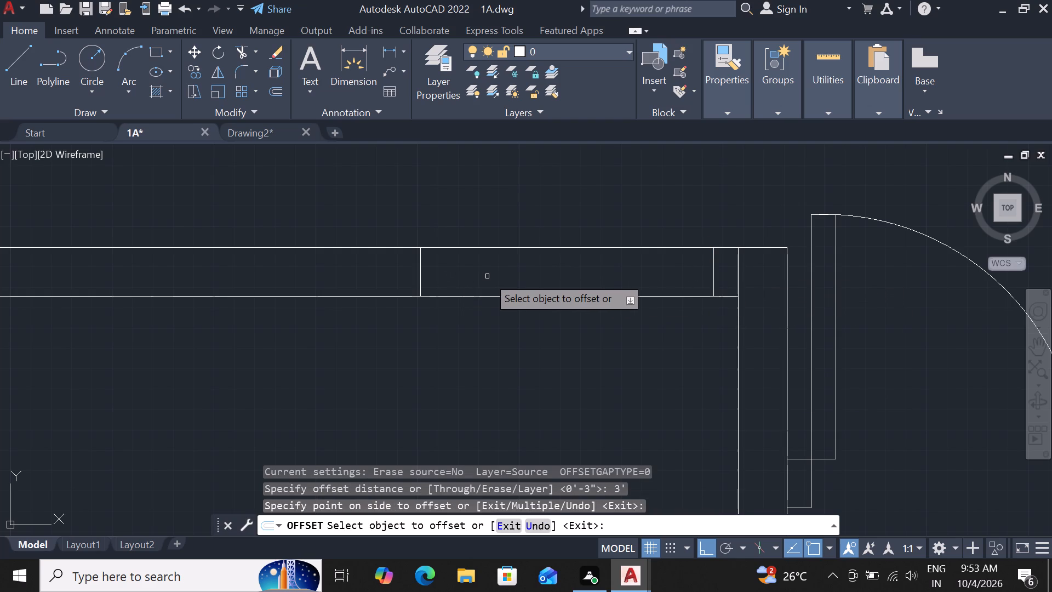
key("Escape")
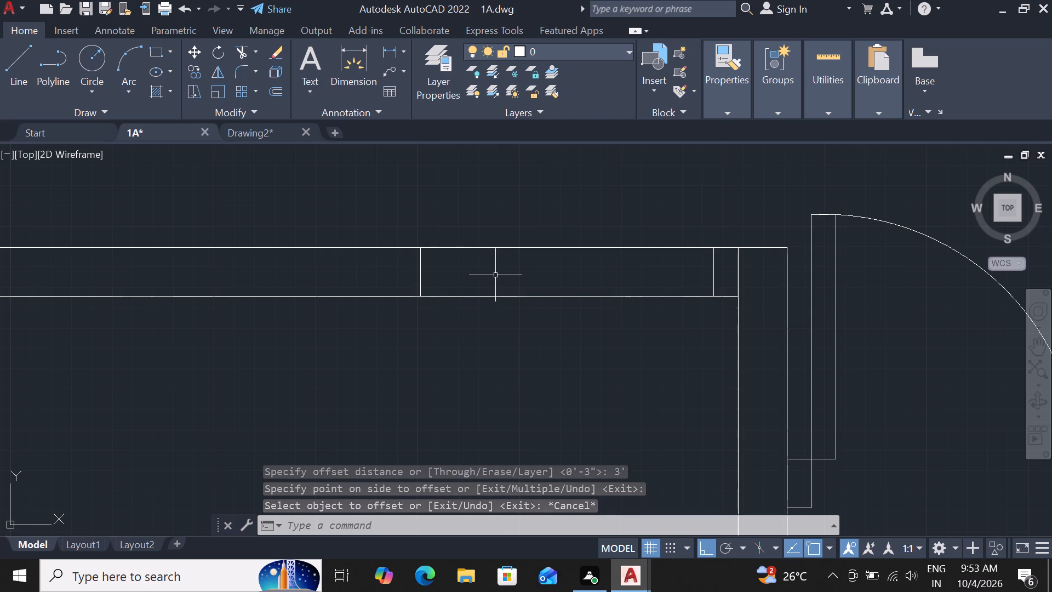
scroll(403, 289, "up", 1)
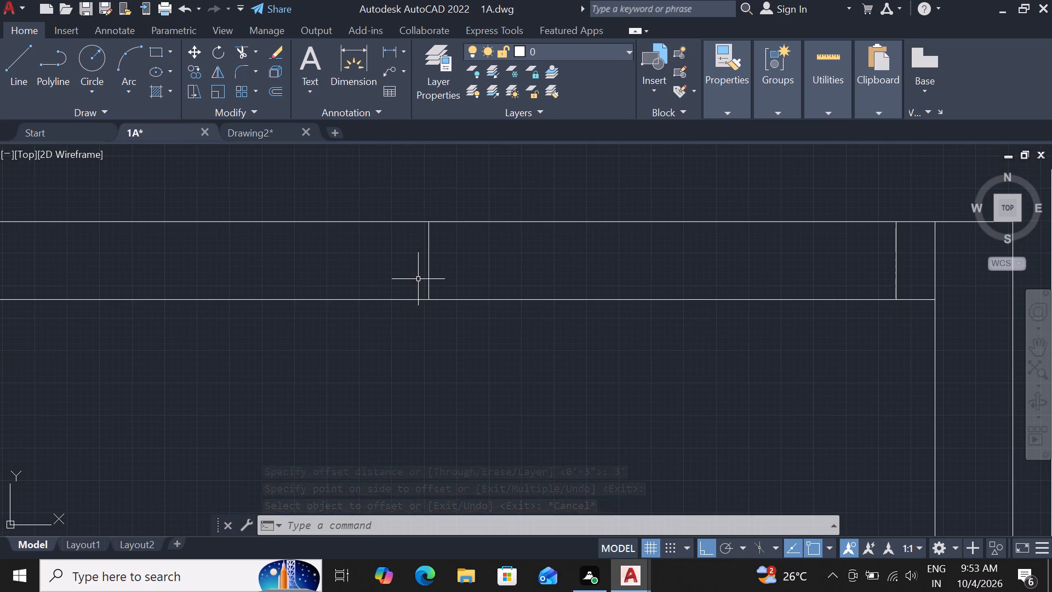
Offset the leftmost short line in the lower-left room's top wall 3" to the left.
left_click(426, 271)
key("o")
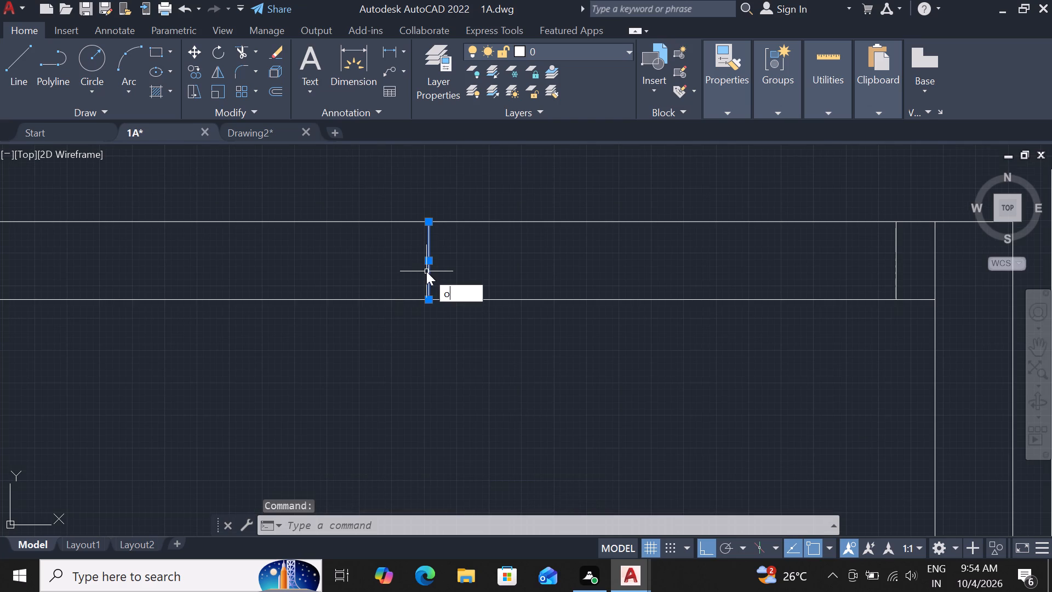
type("f")
key("space")
key("3")
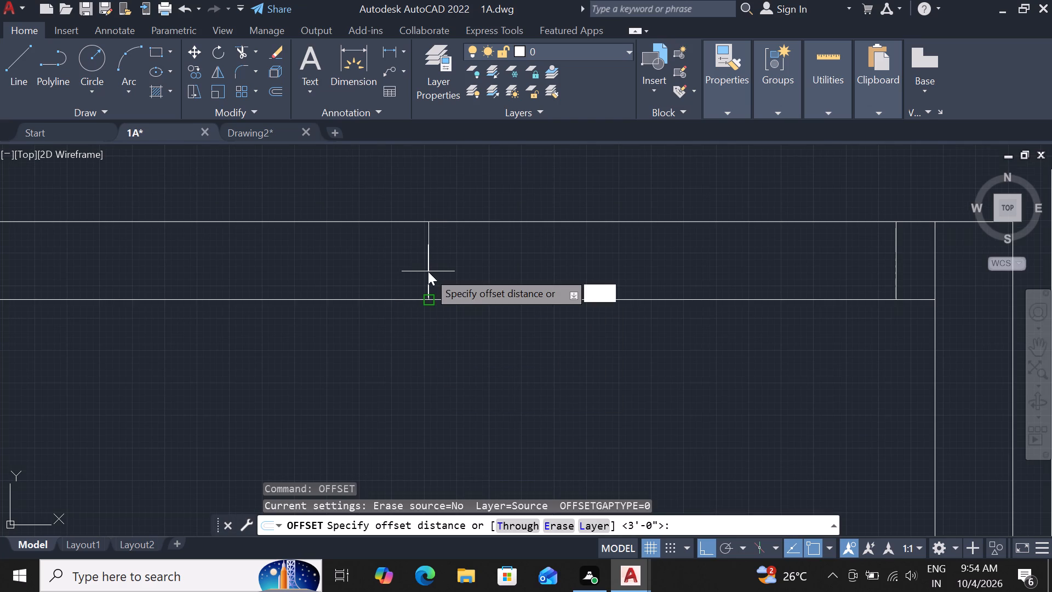
key("shift+quotedbl")
key("Return")
left_click_drag(400, 281, 402, 274)
scroll(467, 248, "down", 1)
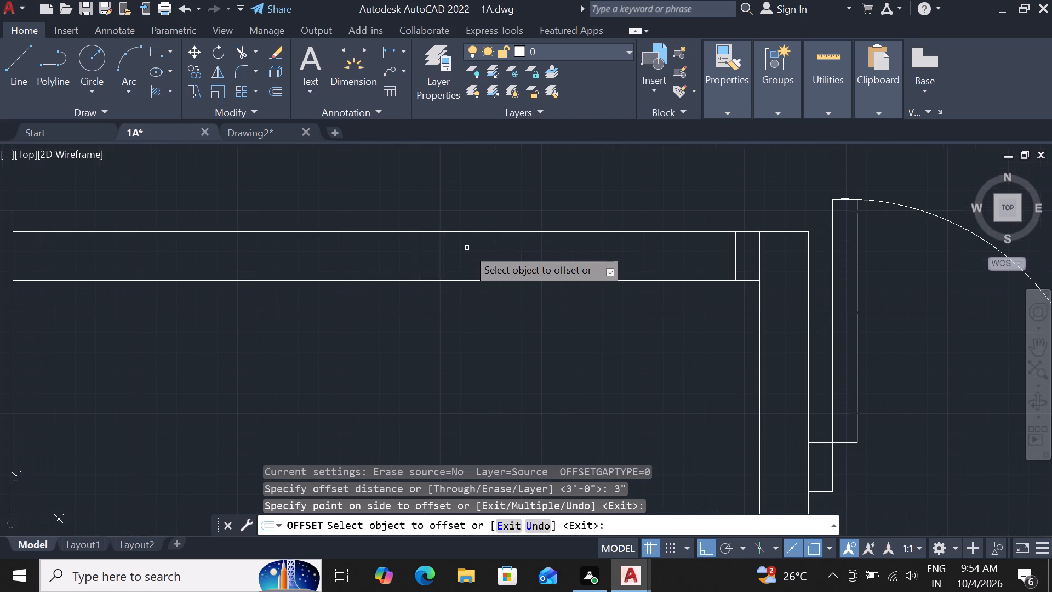
key("Escape")
Trim both top-wall lines of the lower-left room between the two inner jamb lines to open the 3' doorway.
type("tr")
key("space")
key("space")
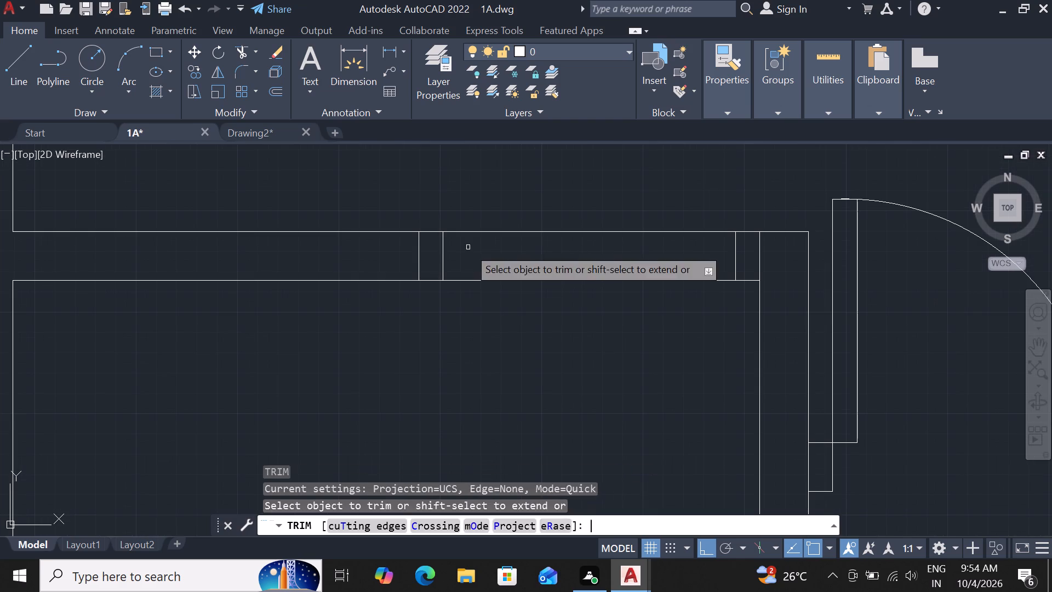
left_click_drag(544, 194, 542, 202)
left_click(517, 311)
scroll(547, 291, "down", 2)
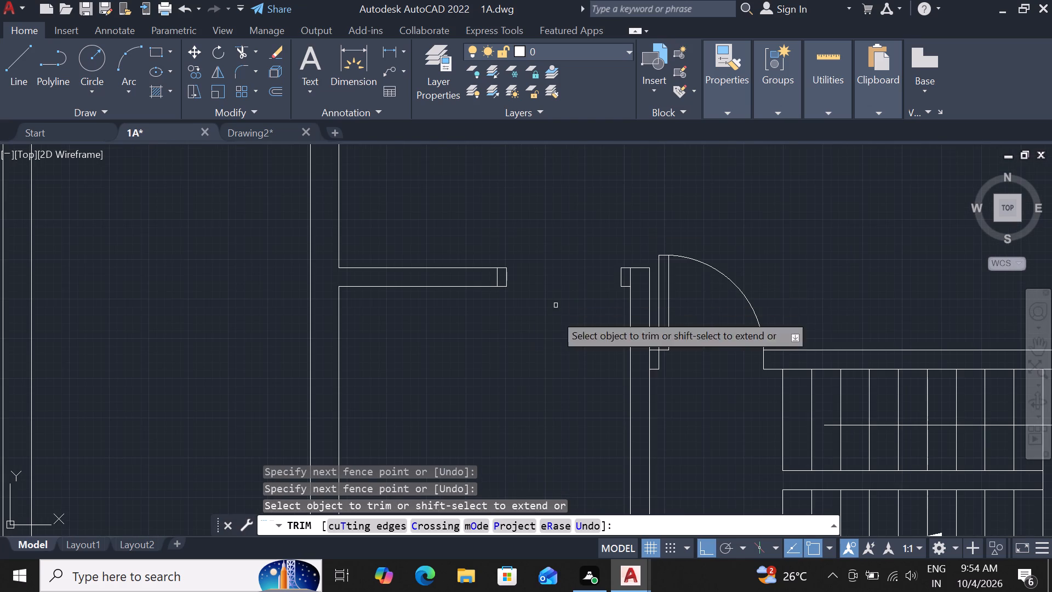
key("Escape")
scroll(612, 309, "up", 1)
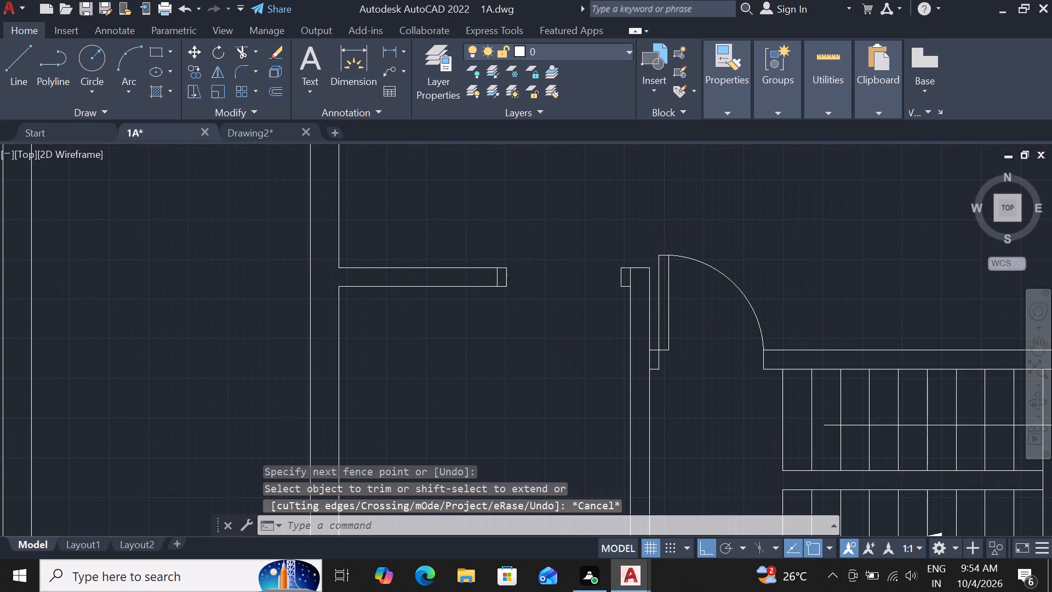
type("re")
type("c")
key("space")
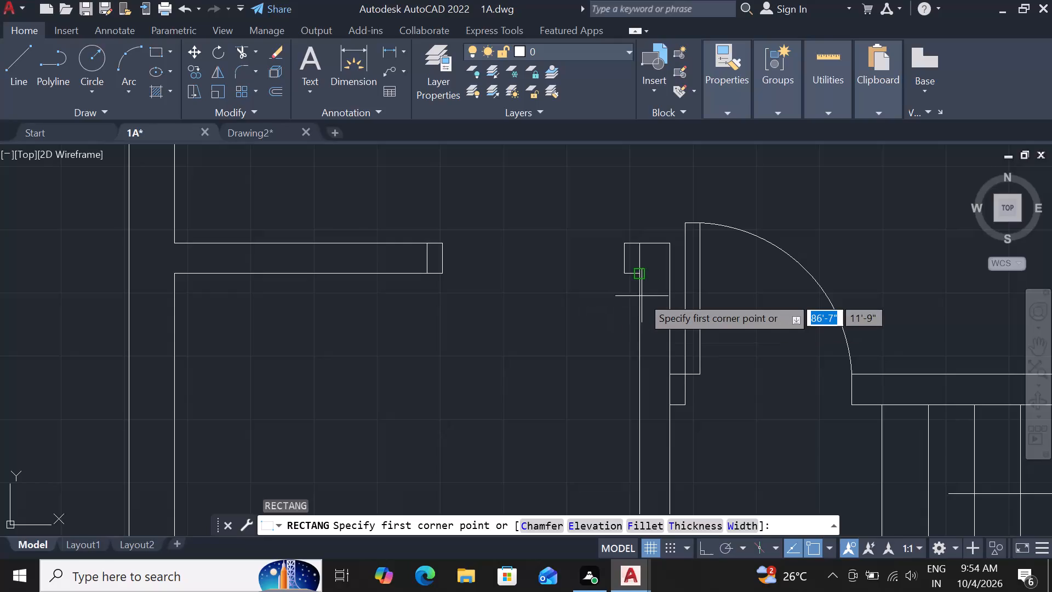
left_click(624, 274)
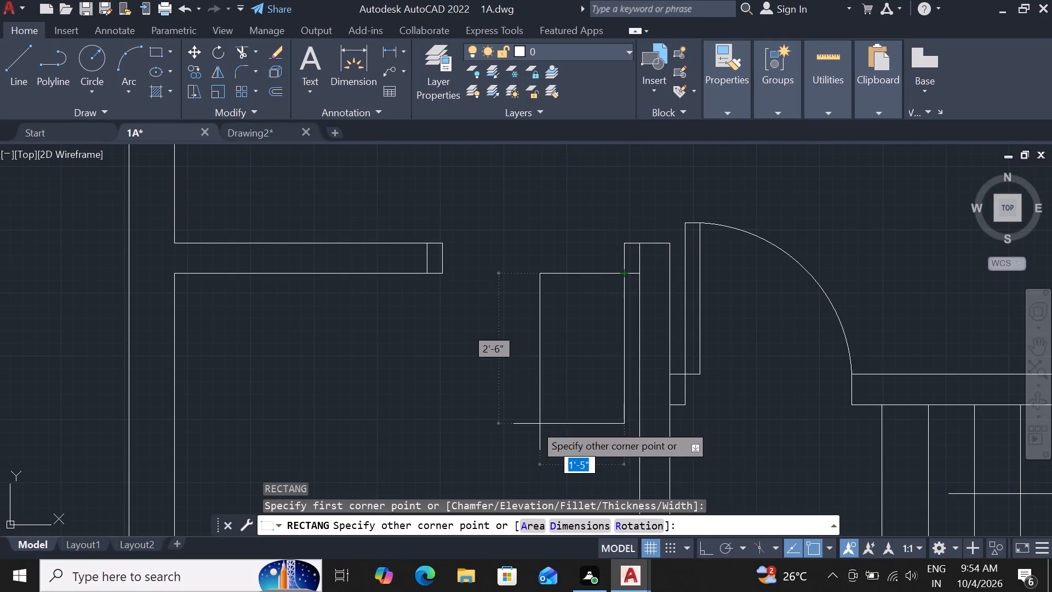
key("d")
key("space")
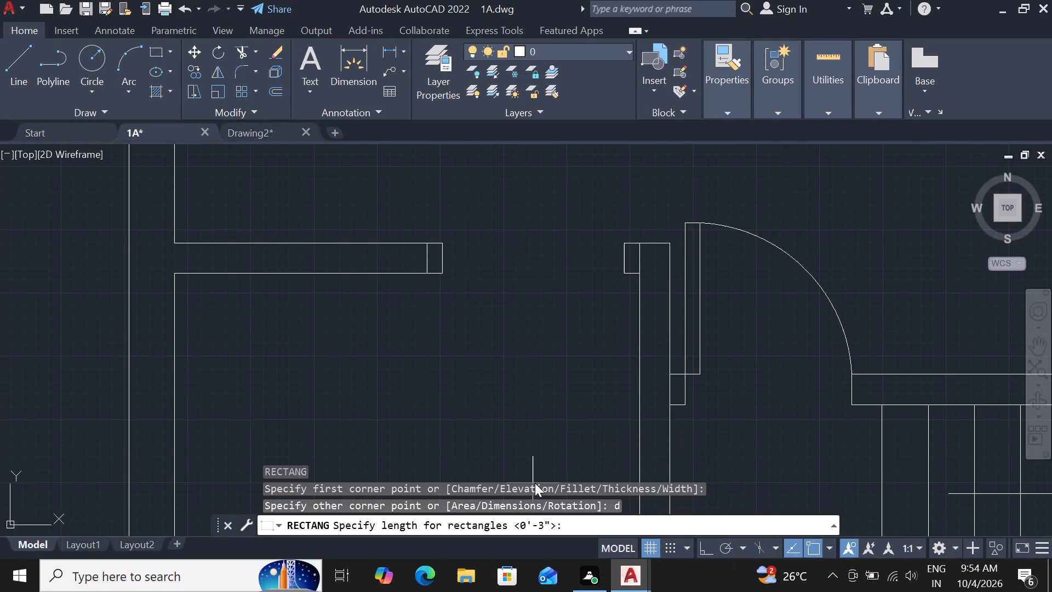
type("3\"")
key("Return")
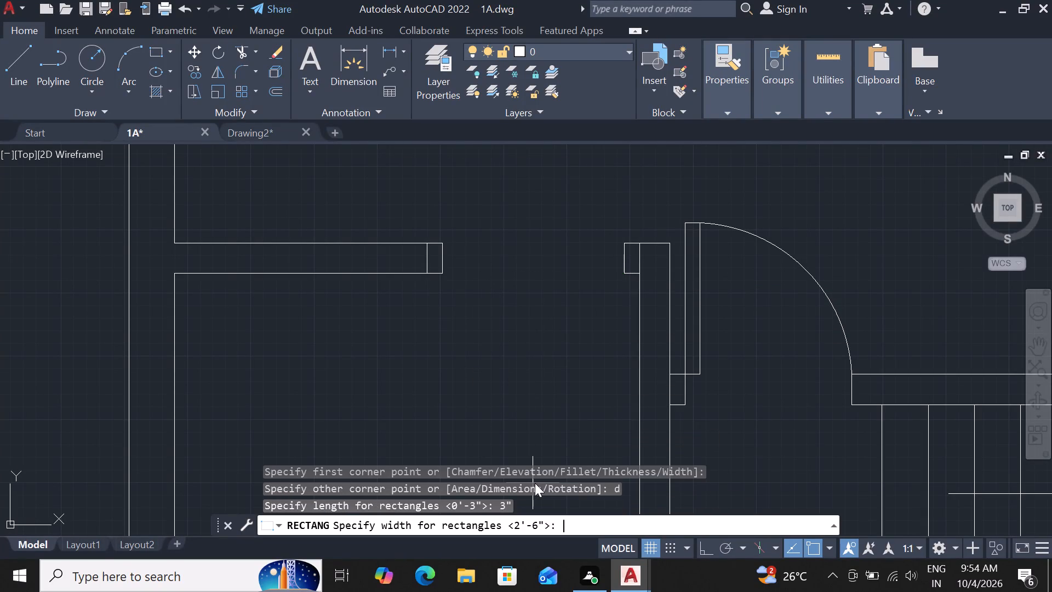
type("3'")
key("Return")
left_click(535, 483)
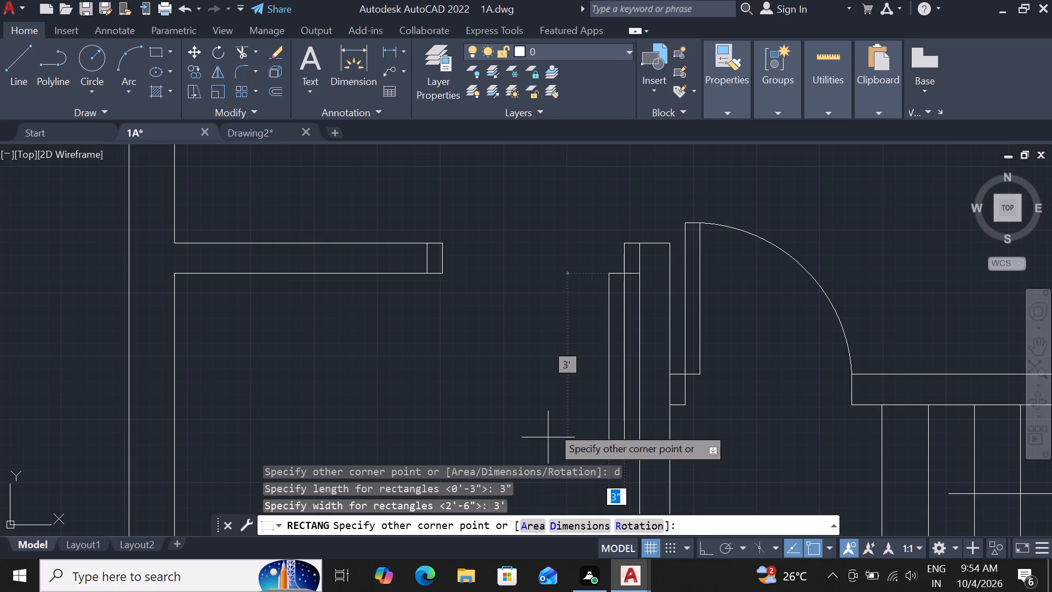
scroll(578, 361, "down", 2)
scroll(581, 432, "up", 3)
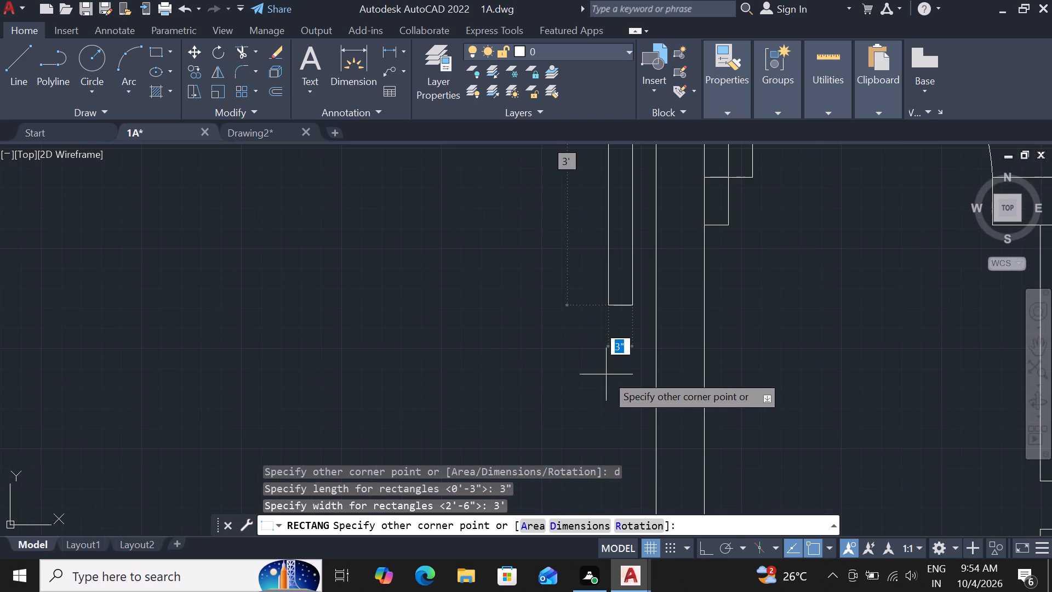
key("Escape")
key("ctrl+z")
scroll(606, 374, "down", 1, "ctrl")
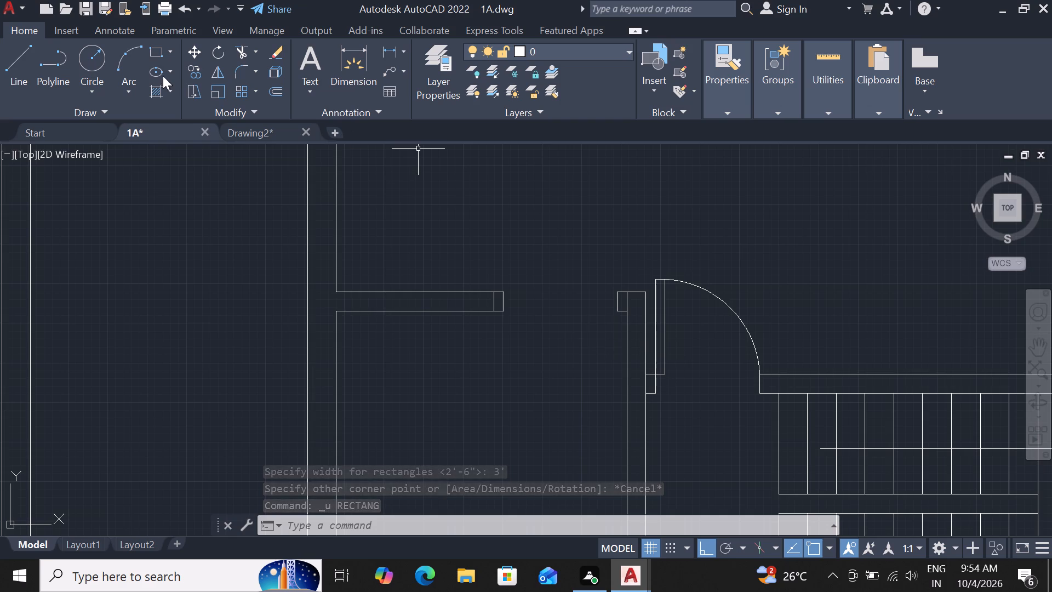
Draw a 3" by 3' door-leaf rectangle extending down and left from the lower-left corner of the doorway's right jamb.
left_click_drag(161, 53, 216, 80)
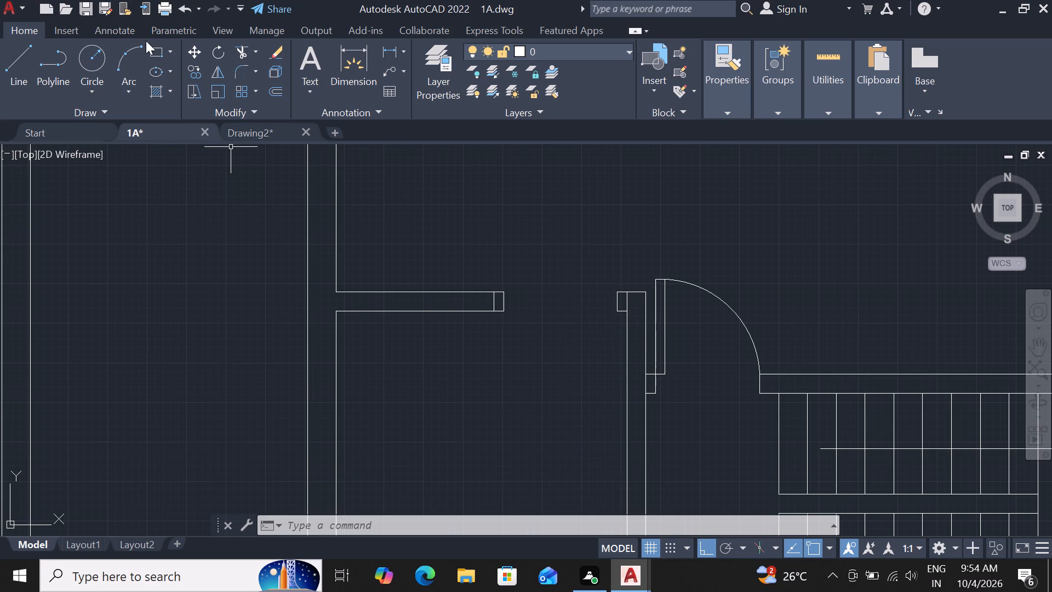
left_click(160, 53)
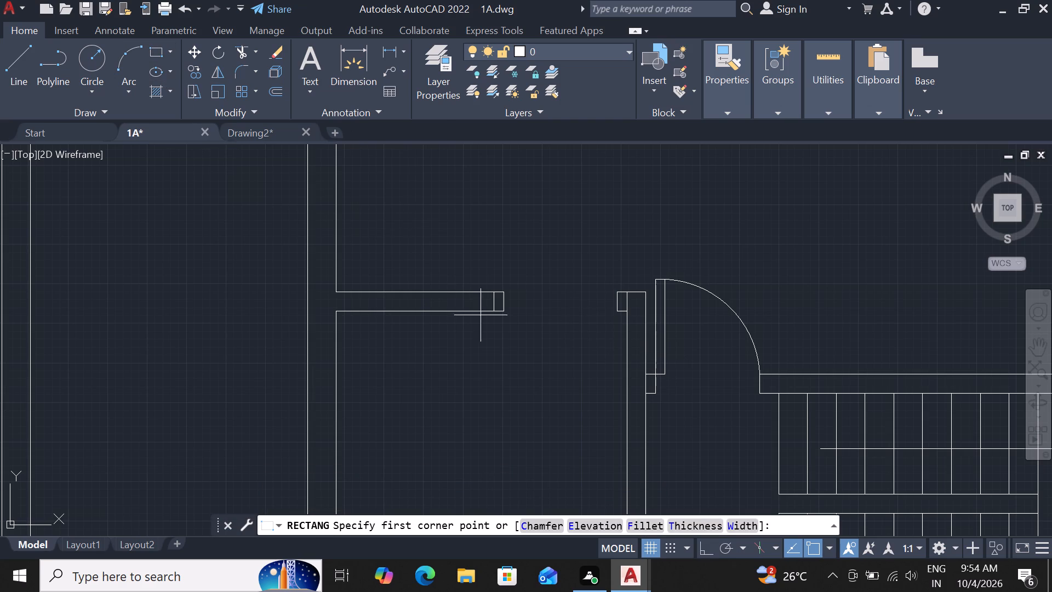
left_click_drag(618, 312, 614, 318)
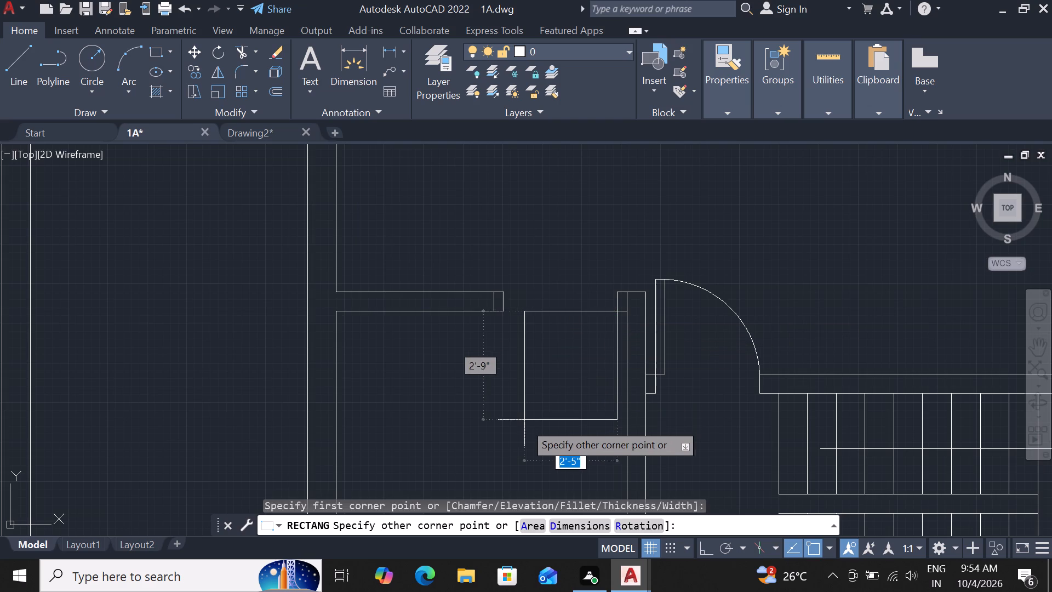
type("d")
key("space")
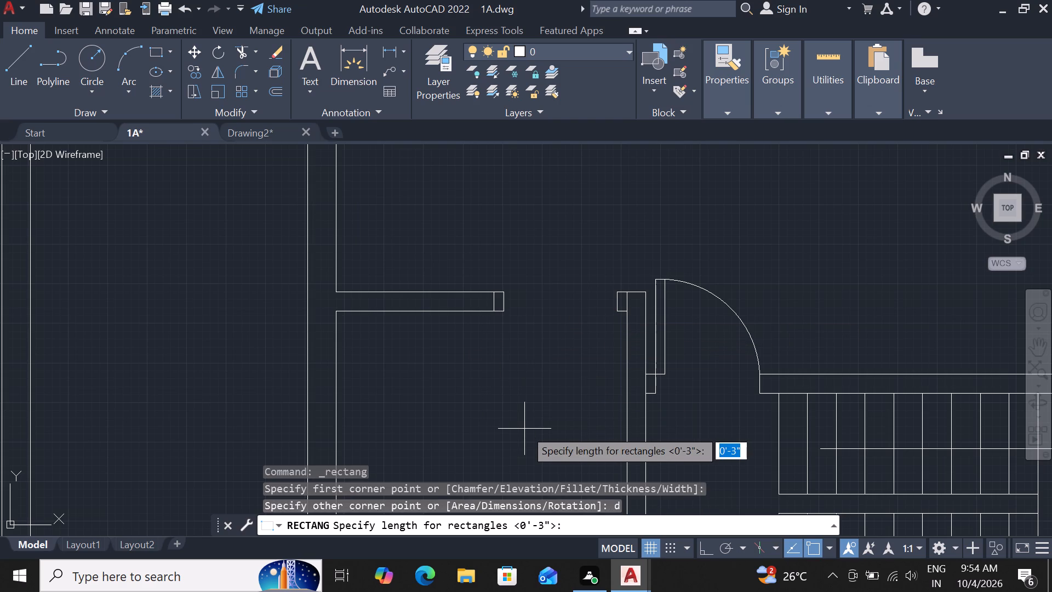
key("3")
key("shift+quotedbl")
key("Return")
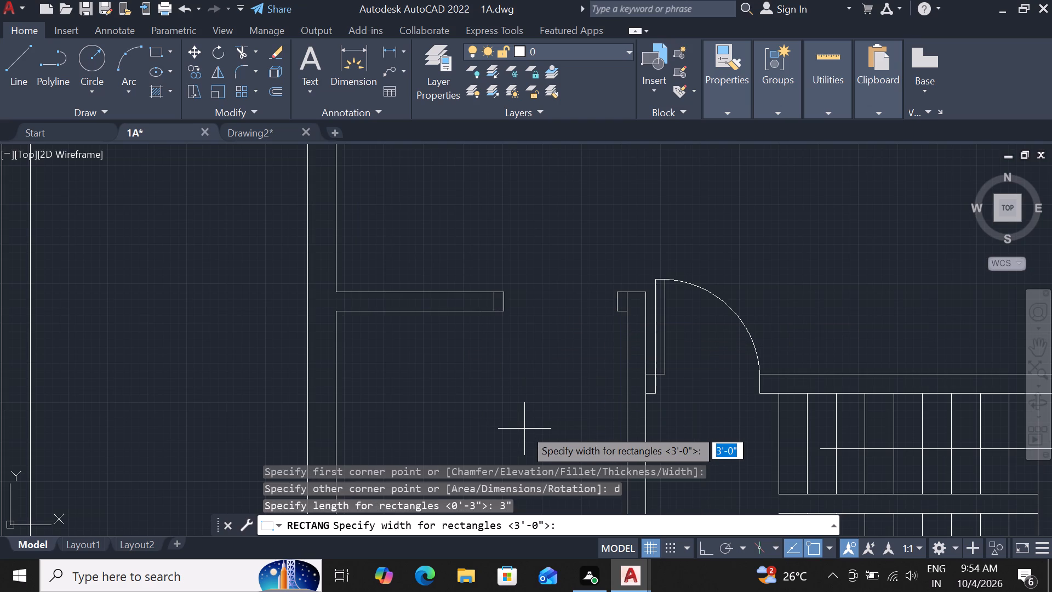
type("3'")
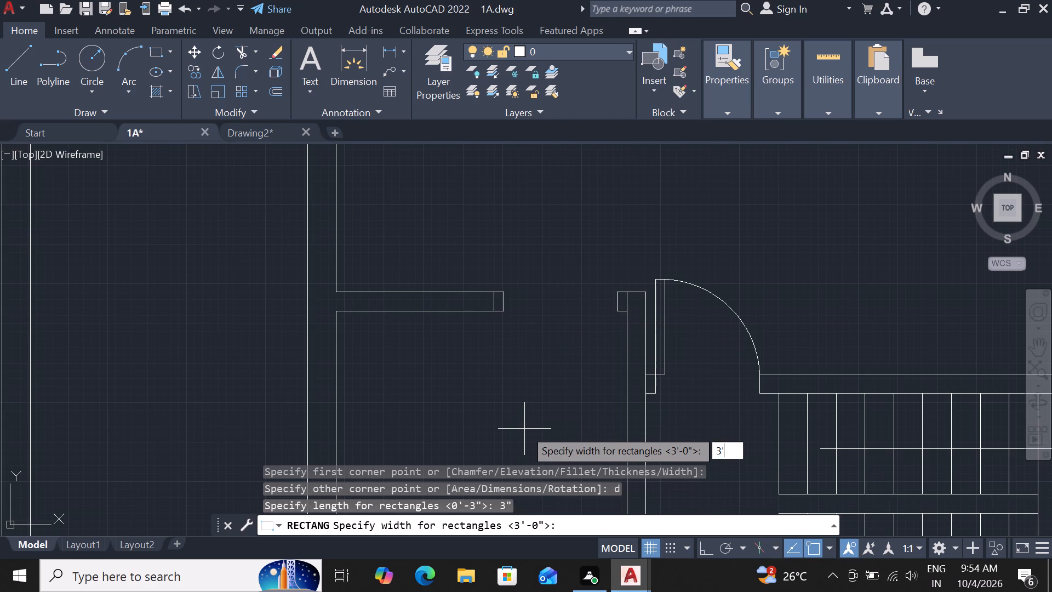
key("Return")
left_click(524, 429)
Draw a three-point door-swing arc through the new leaf's two bottom corners, ending at the lower corner of the opposite jamb.
scroll(621, 463, "up", 1)
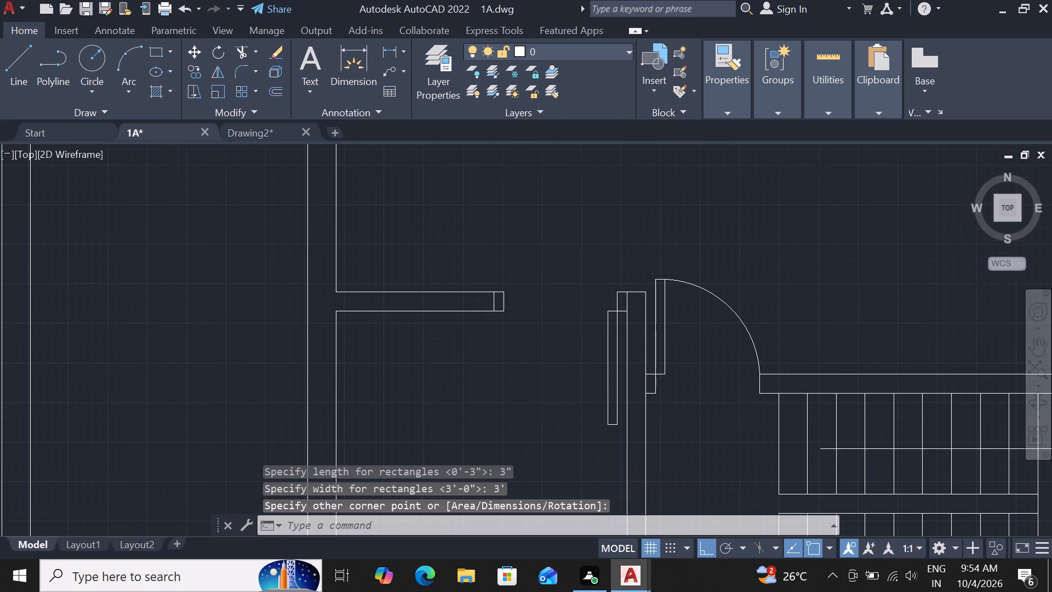
left_click(131, 77)
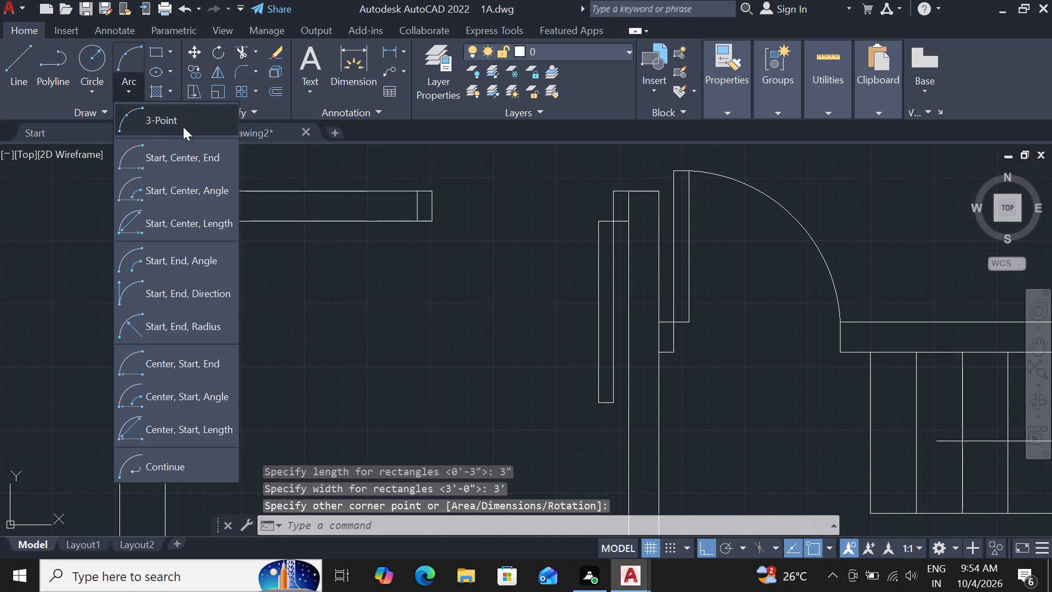
left_click_drag(183, 127, 196, 125)
left_click(613, 402)
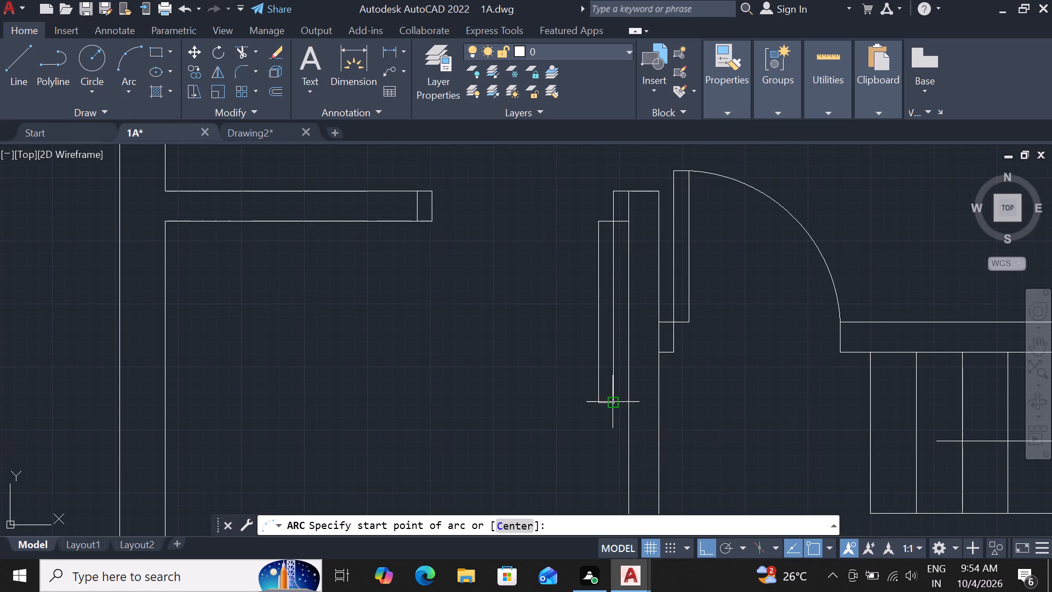
left_click(602, 400)
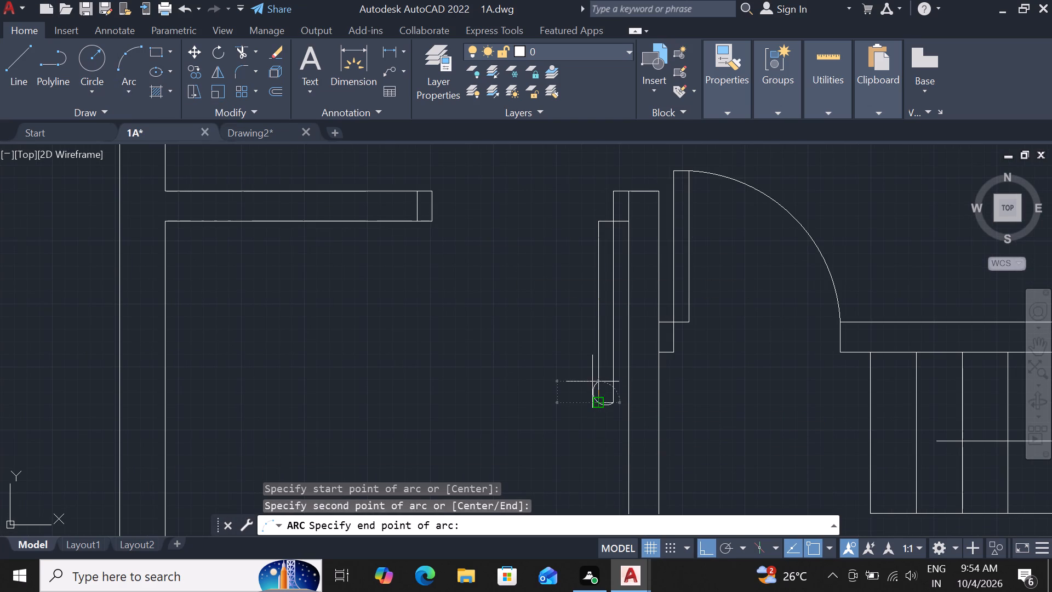
left_click(436, 217)
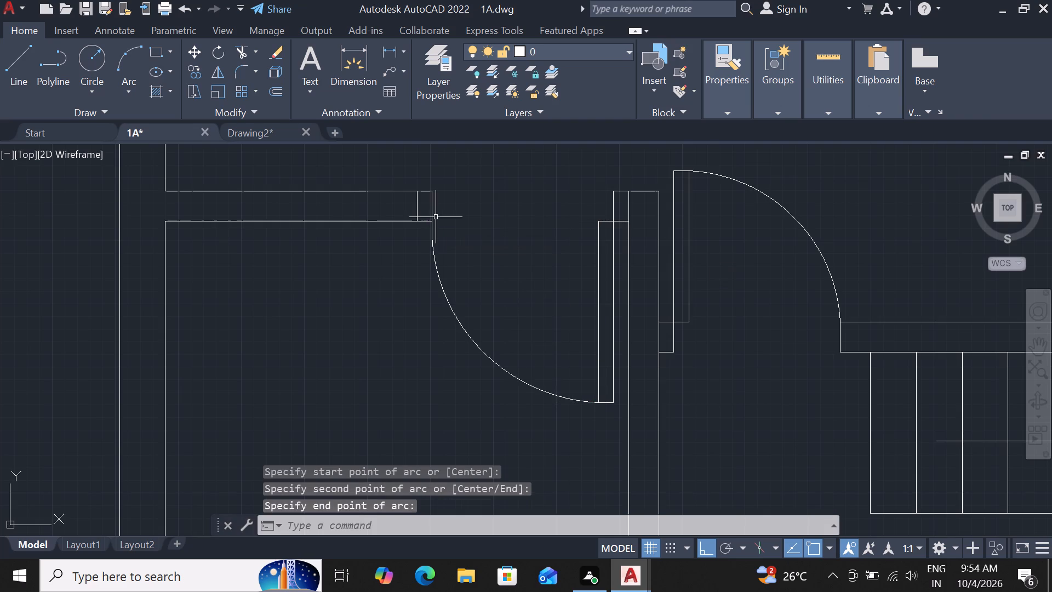
Draw a 6" vertical line across the top wall of the small room at the plan's left side, down to its inner top-left corner.
scroll(565, 288, "down", 4)
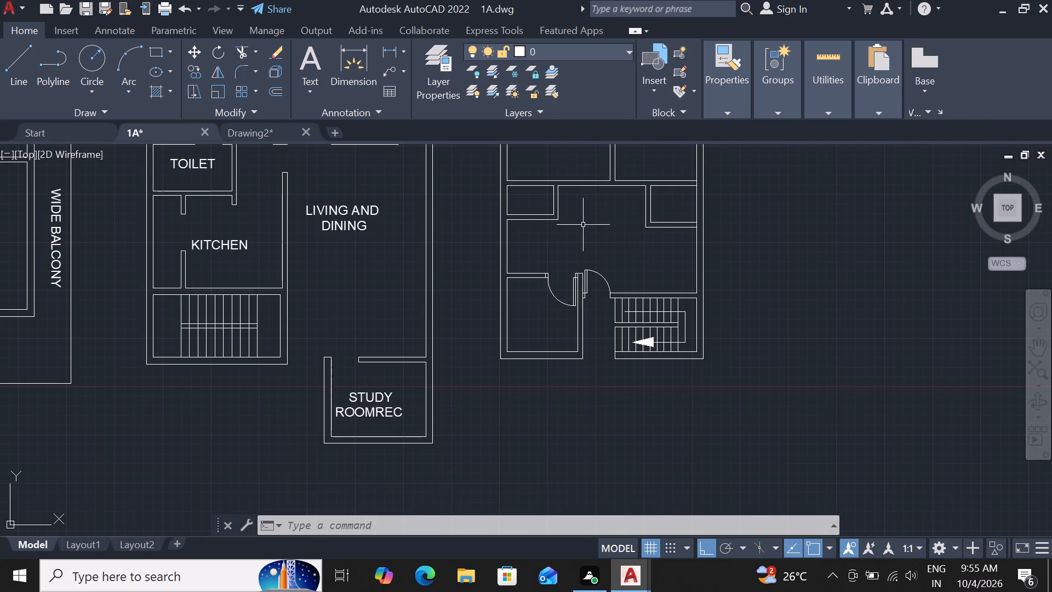
scroll(584, 221, "down", 1)
scroll(562, 203, "up", 2)
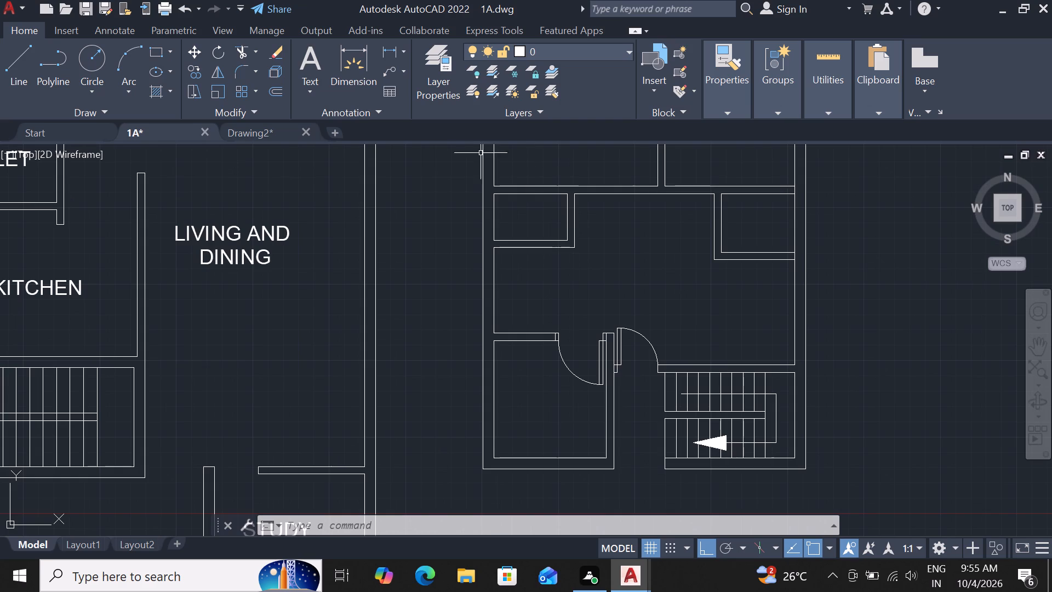
scroll(489, 190, "up", 2)
key("Escape")
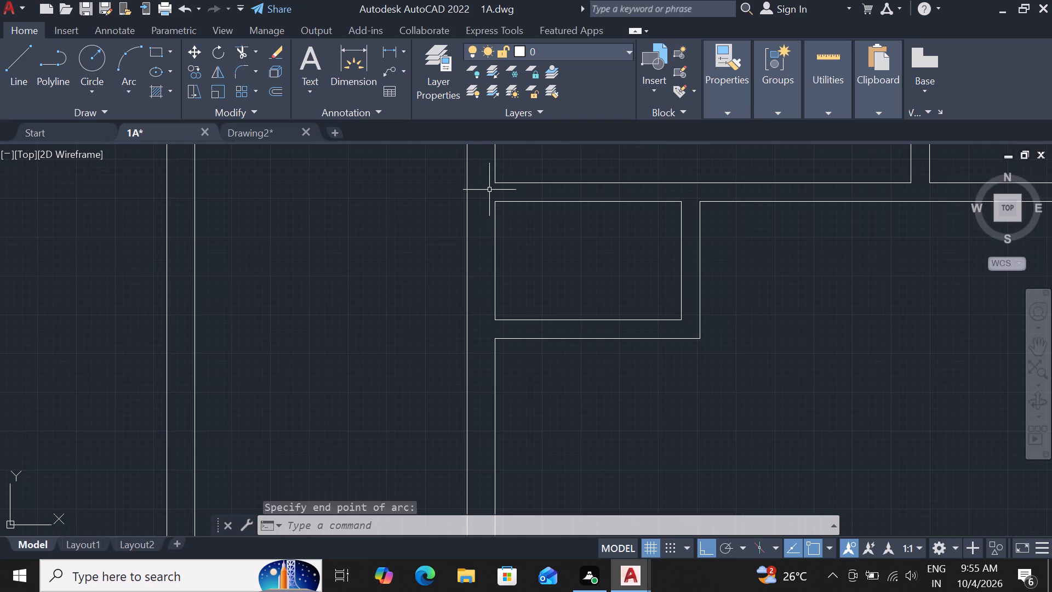
type("l")
key("space")
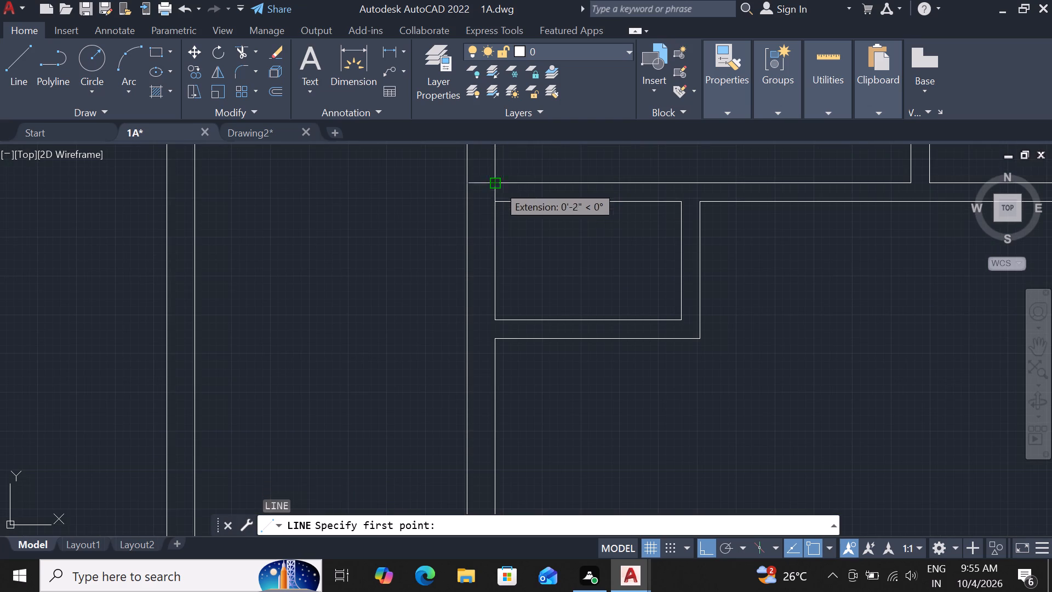
scroll(493, 189, "up", 1)
left_click(496, 181)
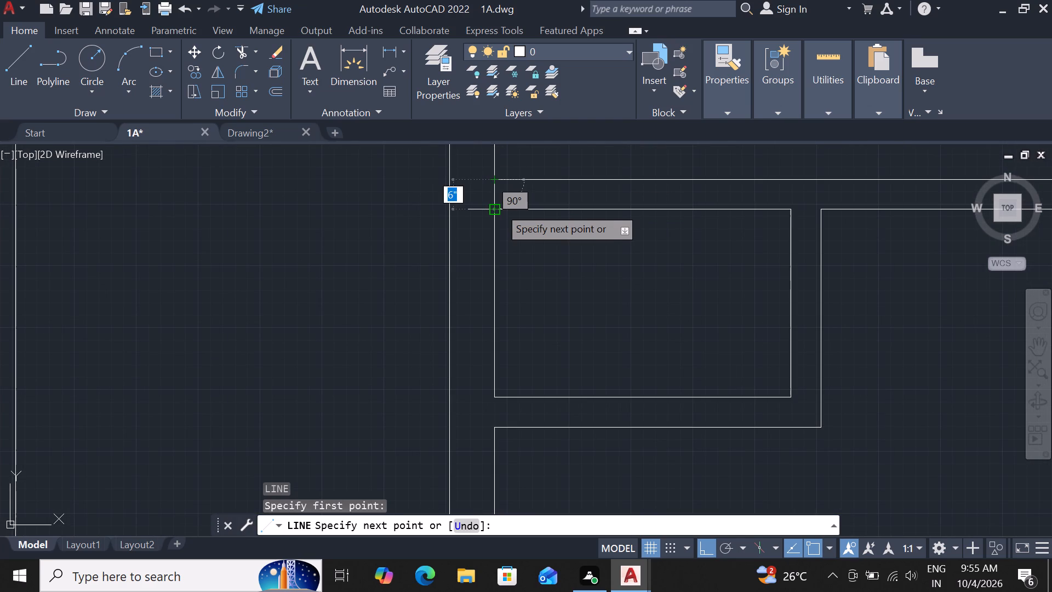
left_click(491, 214)
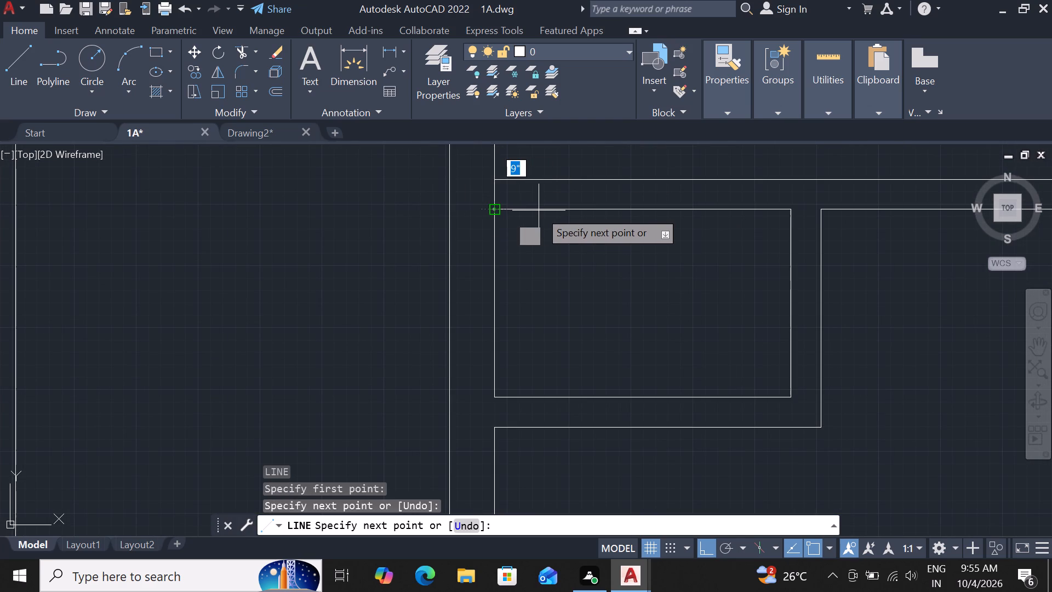
key("Escape")
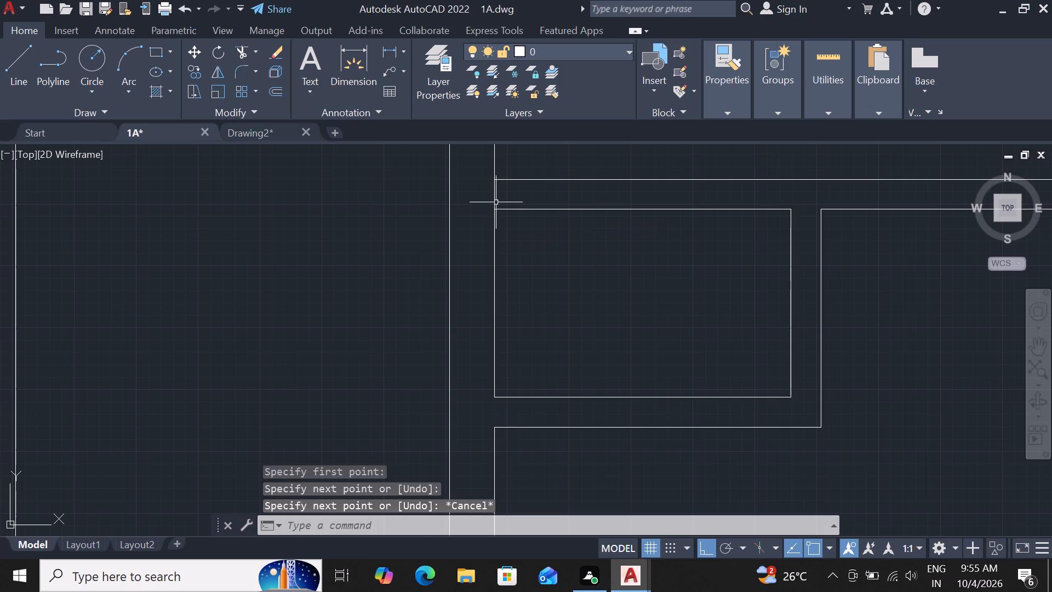
Offset the new 6" line in the small left room's top wall 3" to the right.
left_click(496, 202)
type("of 3")
key("shift+quotedbl")
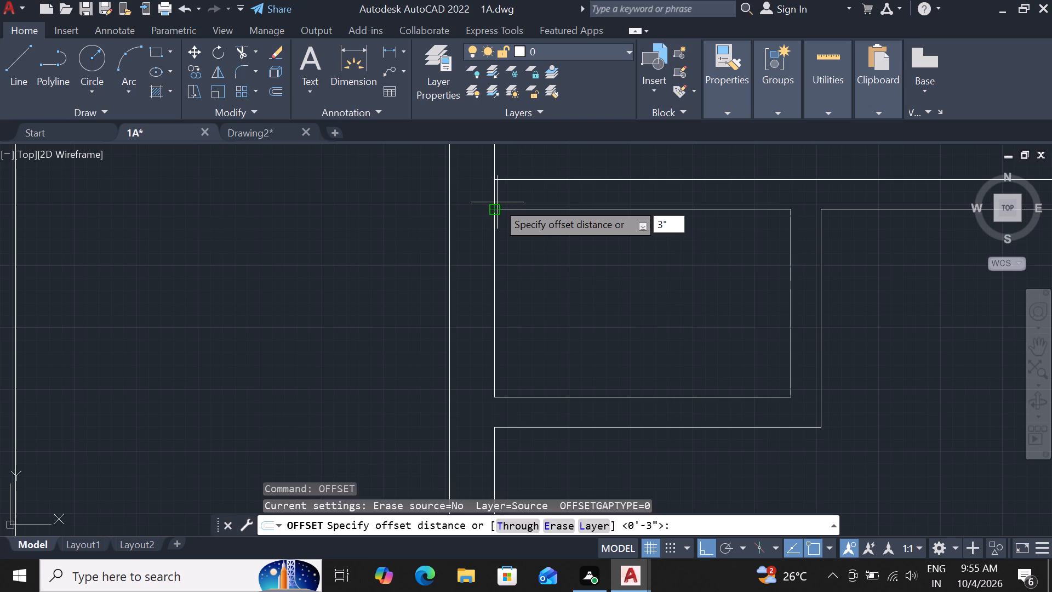
key("Return")
left_click(514, 195)
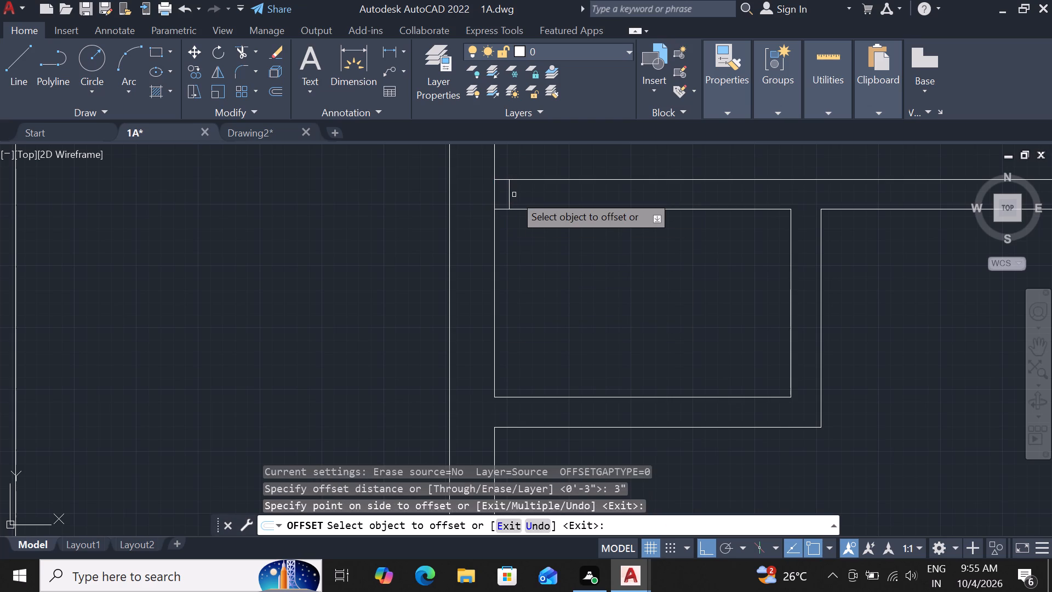
key("Escape")
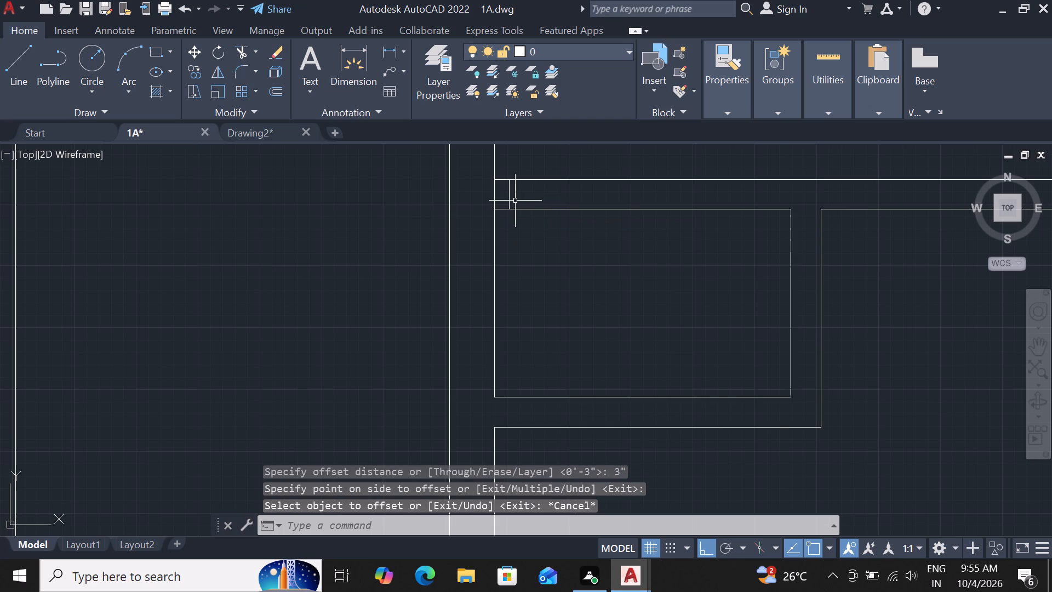
Offset the inner jamb line in the small left room's top wall 2'6" to the right.
left_click(507, 203)
key("o")
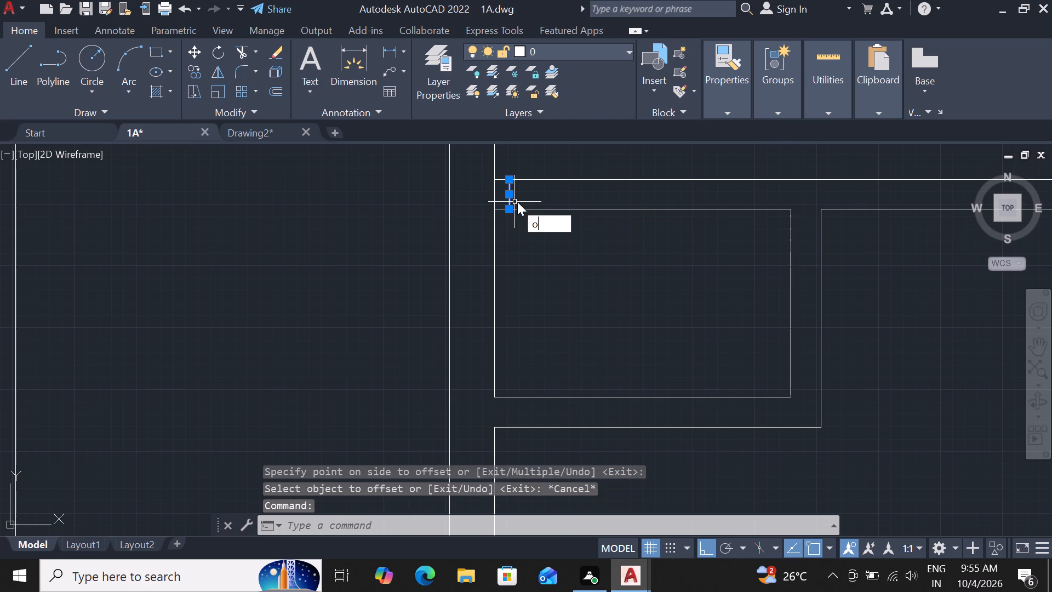
type("f")
key("space")
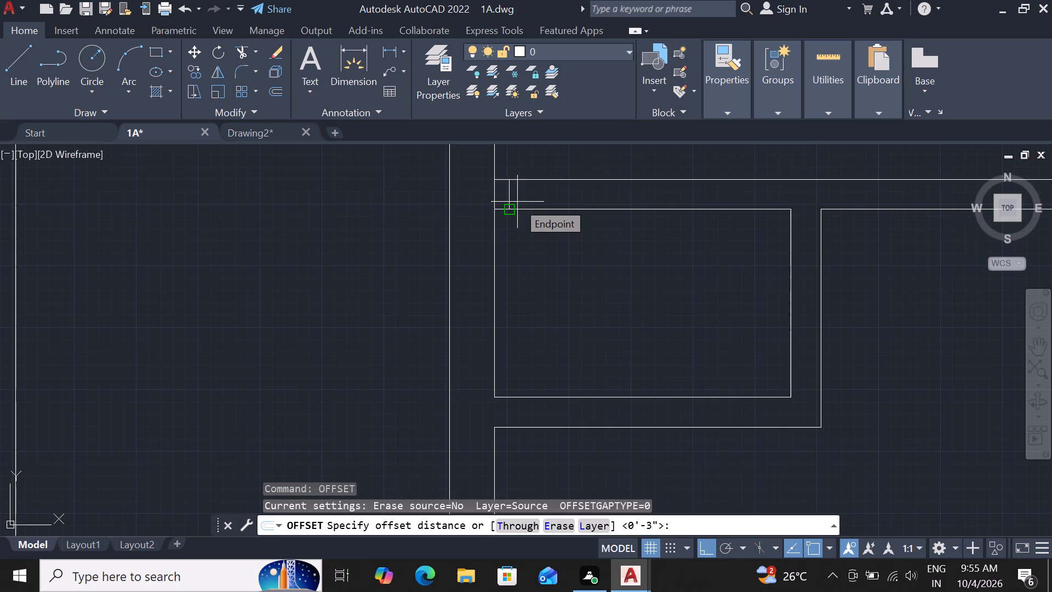
type("2'")
type("6\"")
key("Return")
left_click(623, 200)
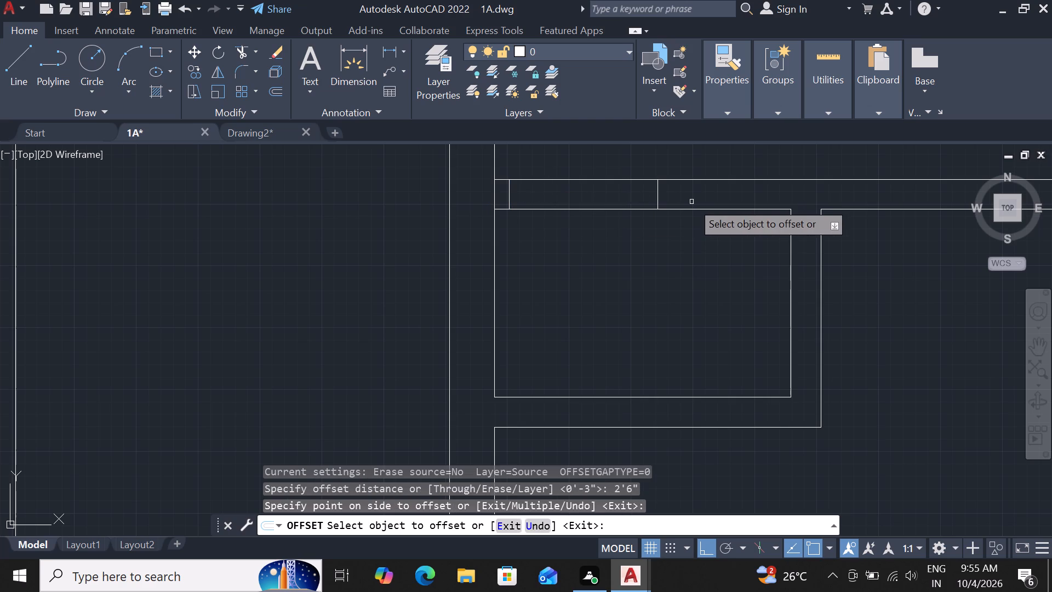
key("Escape")
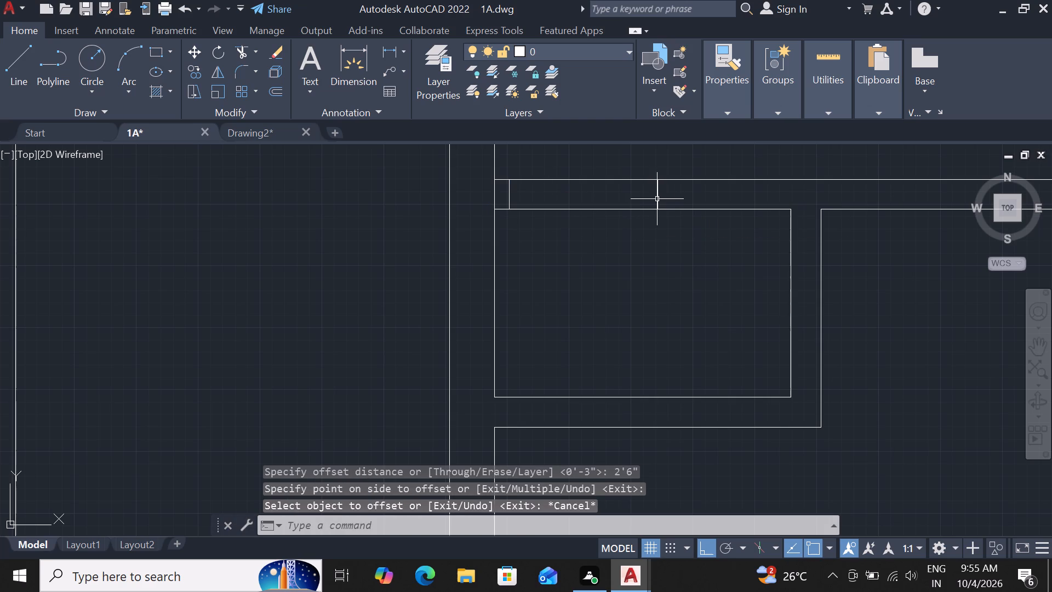
Offset the new line on the opening's far side 3" to the right to complete the second jamb.
left_click(659, 198)
type("of 3\"")
key("Return")
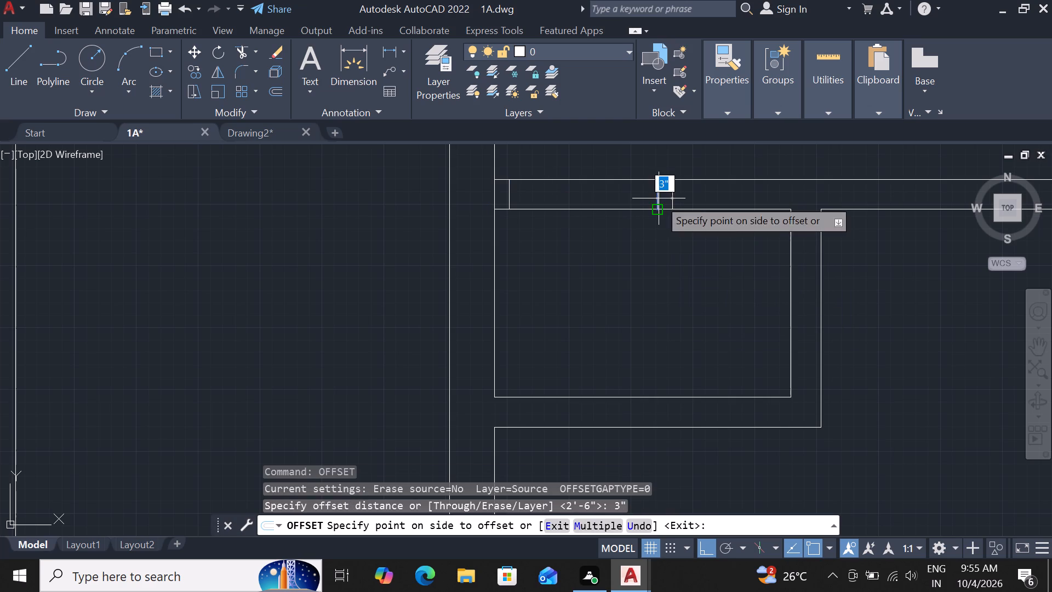
left_click(707, 203)
key("Escape")
Trim both wall lines between the two jambs to open the small left room's 2'6" doorway.
type("tr")
key("space")
key("space")
left_click_drag(597, 218, 596, 204)
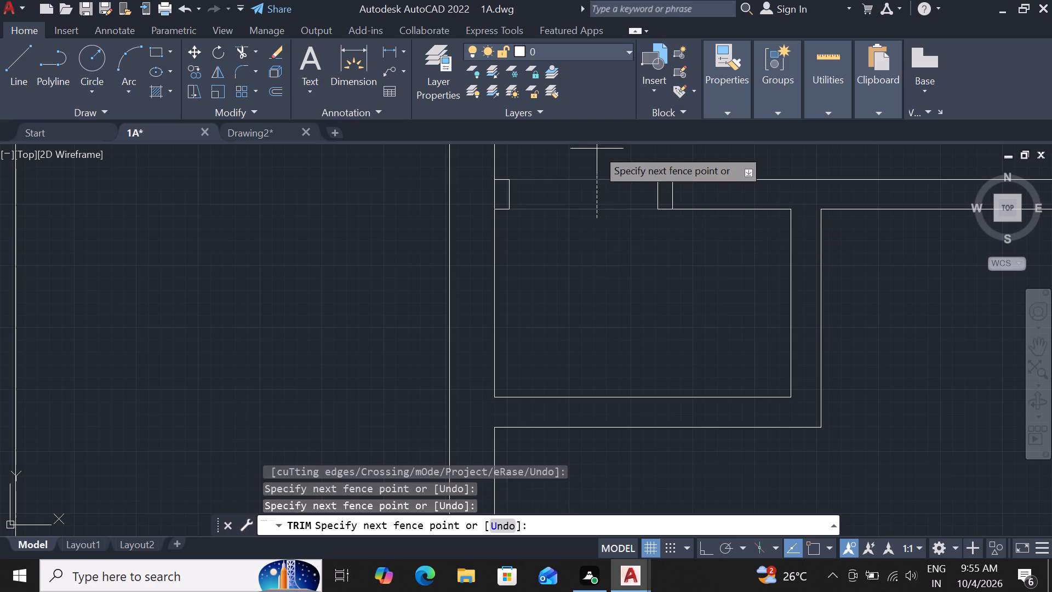
left_click(597, 149)
scroll(579, 226, "down", 2)
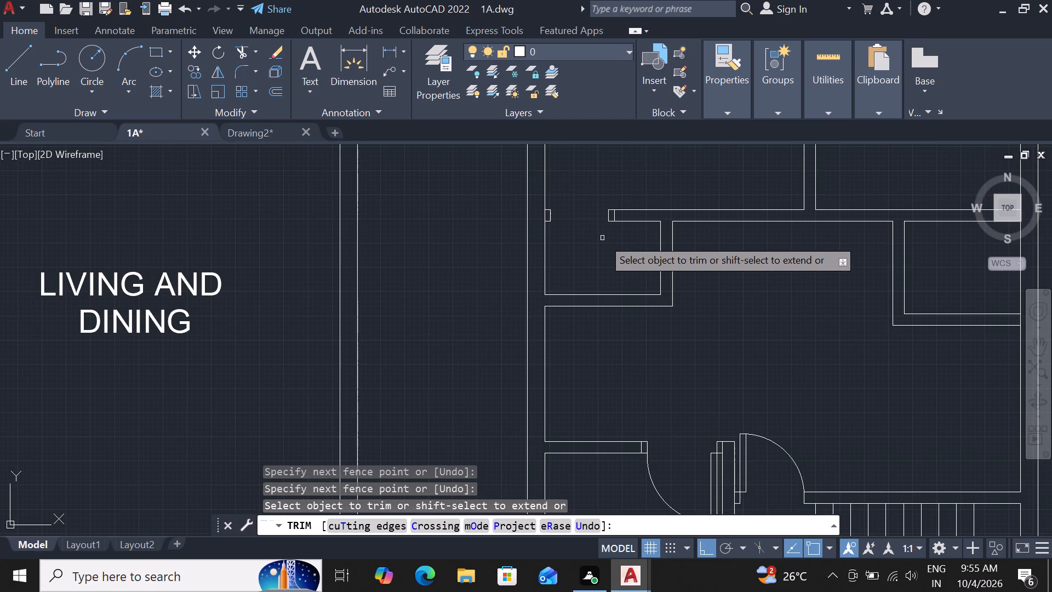
scroll(605, 239, "down", 1)
key("Escape")
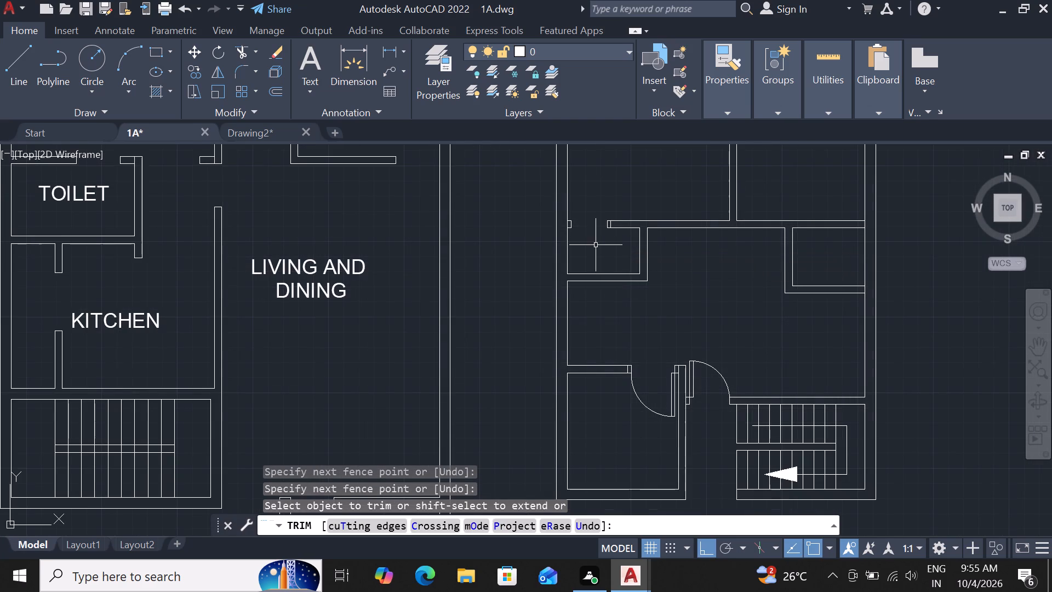
Draw a 3" by 2'6" door-leaf rectangle extending down and right from the lower-right corner of the doorway's left jamb.
scroll(571, 234, "up", 4)
type("rec")
key("space")
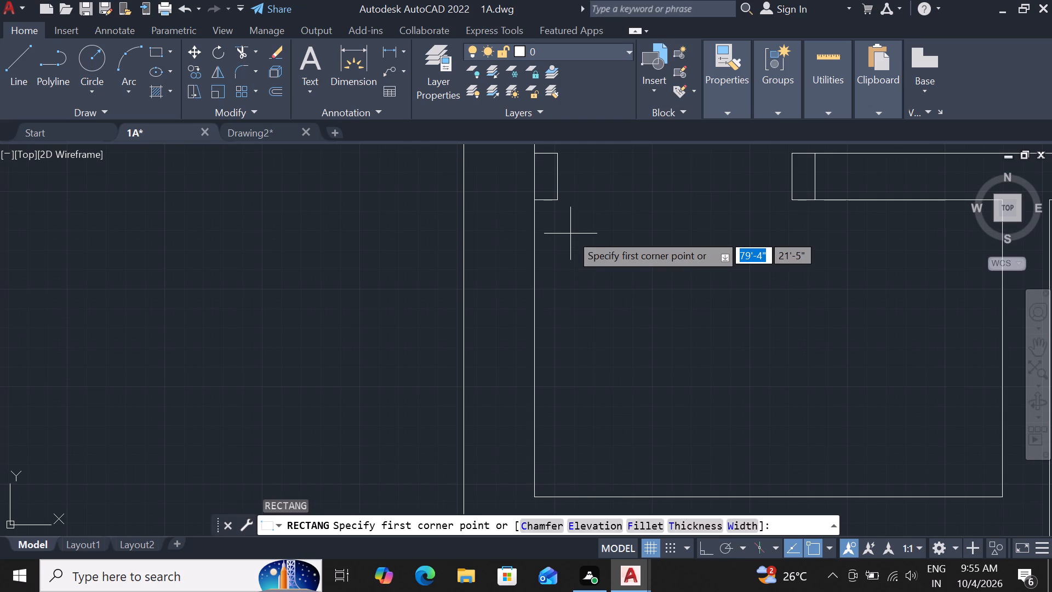
key("space")
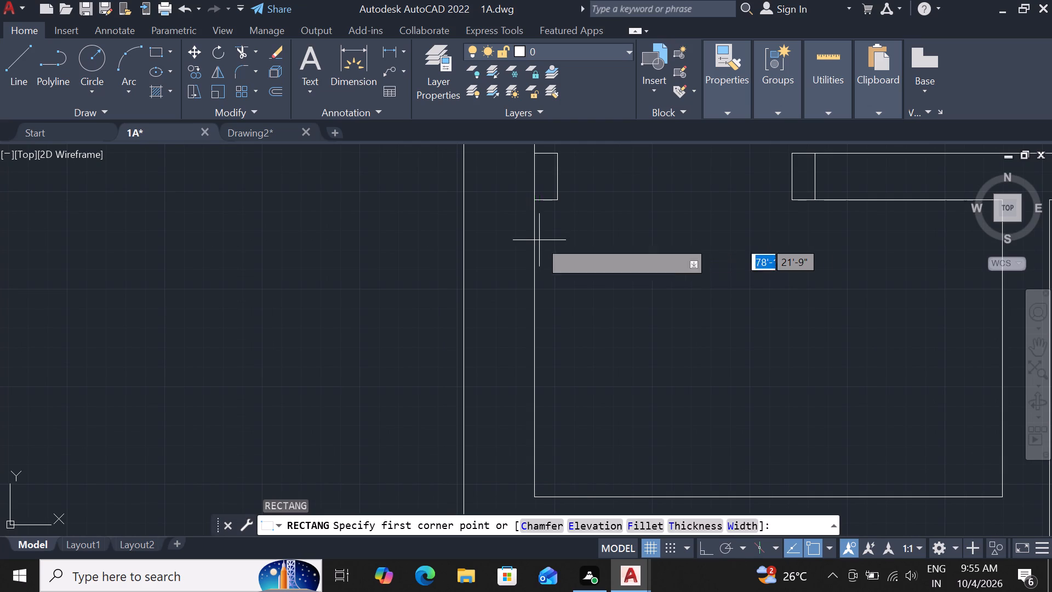
left_click(555, 201)
type("d")
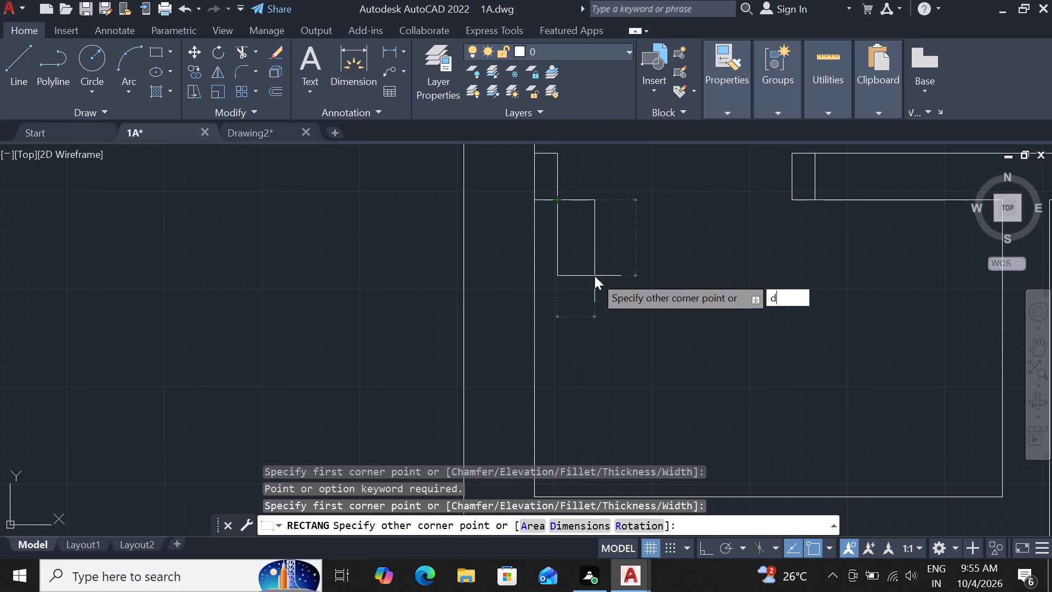
key("space")
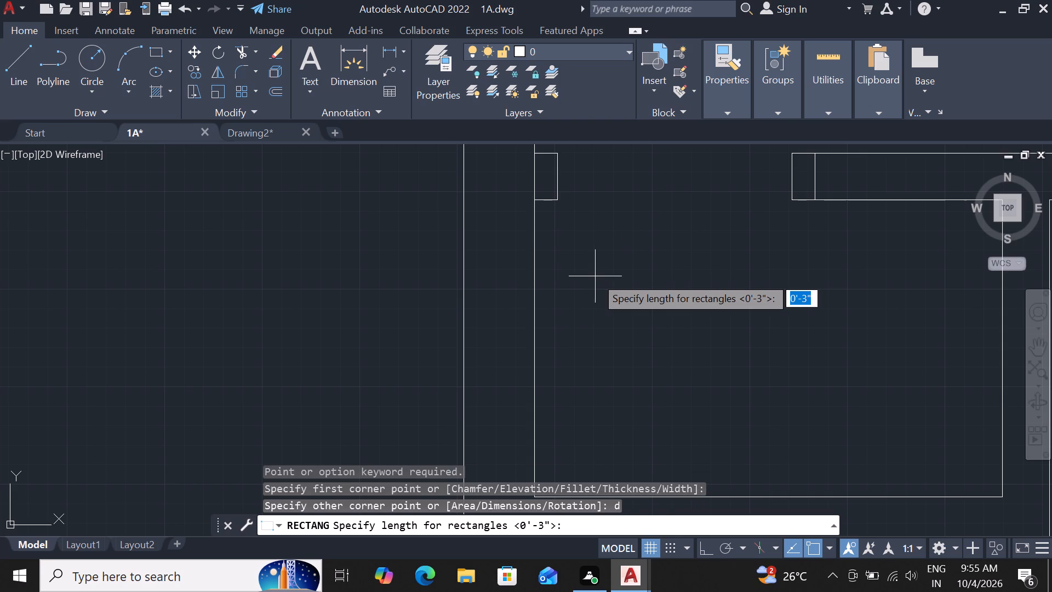
key("3")
key("shift+quotedbl")
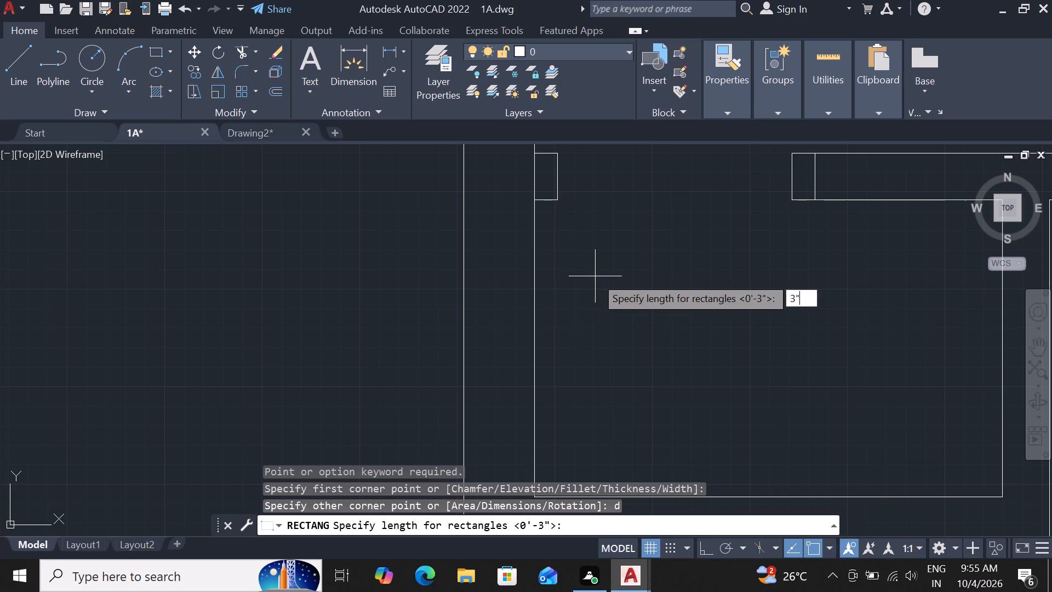
key("Return")
type("2'6\"")
key("Return")
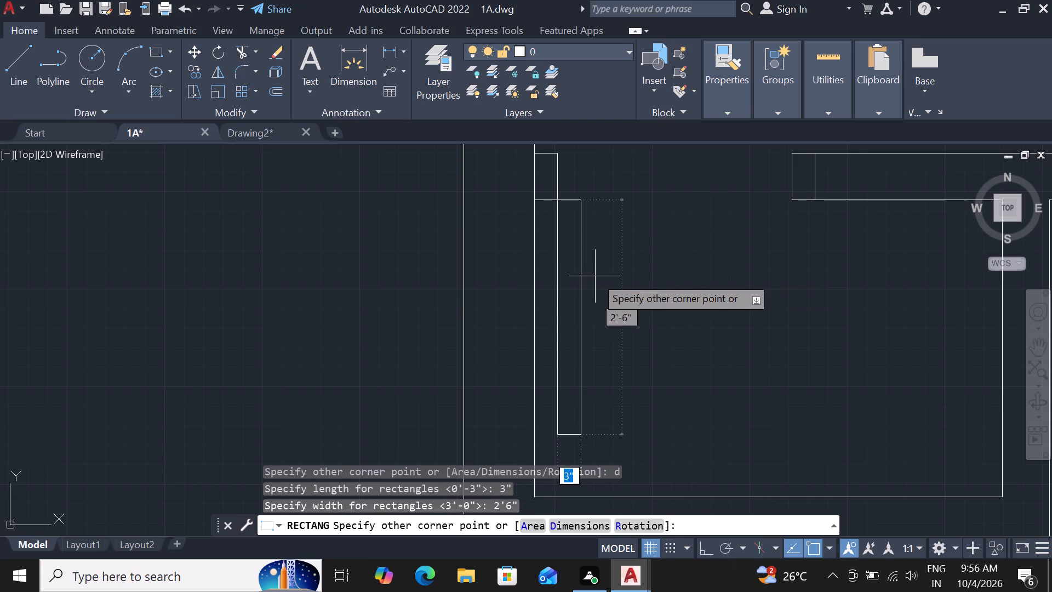
left_click(595, 276)
Draw a three-point door-swing arc through the new leaf's two bottom corners, ending at the right jamb's lower-left corner.
scroll(594, 276, "down", 2)
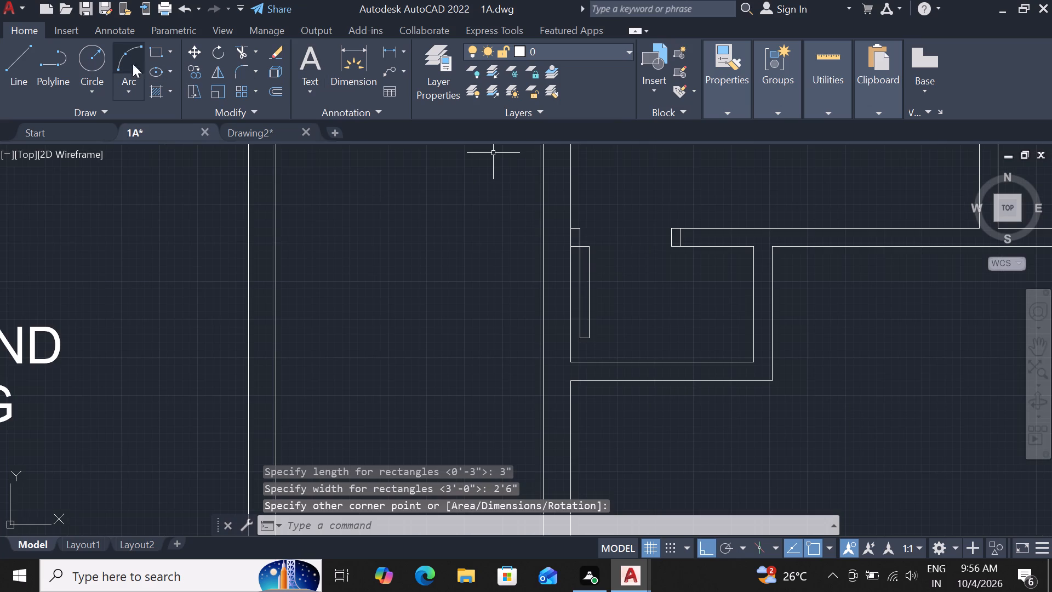
left_click(124, 64)
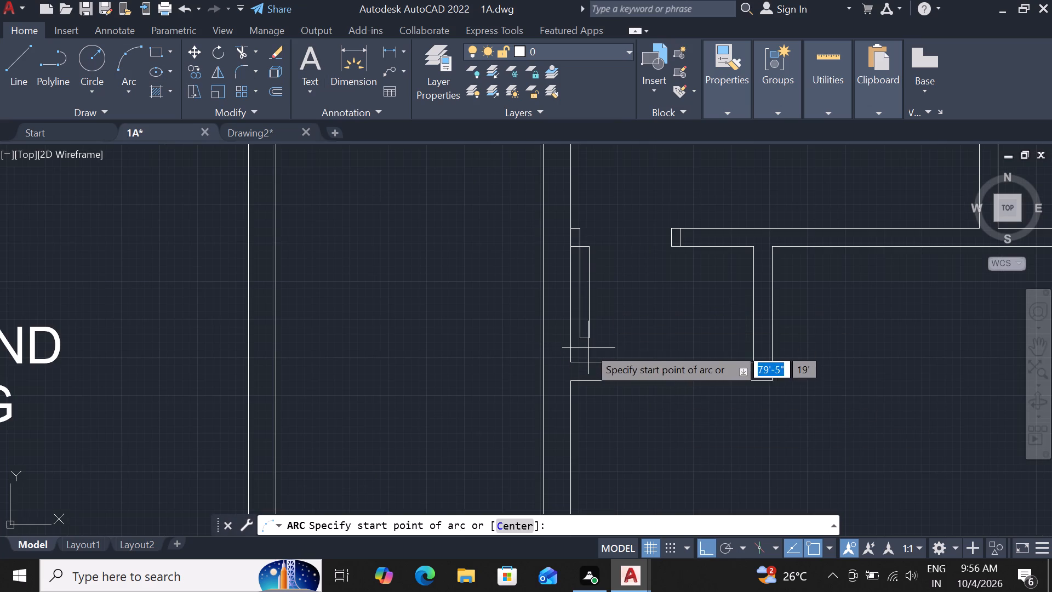
scroll(581, 349, "up", 2)
left_click(573, 325)
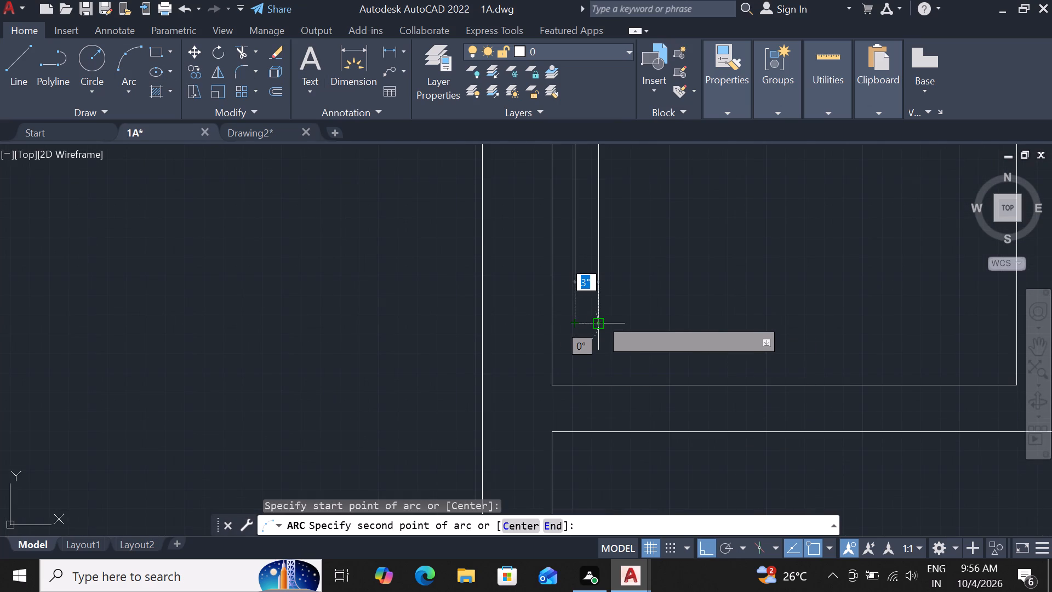
left_click_drag(601, 323, 613, 316)
scroll(677, 289, "down", 2)
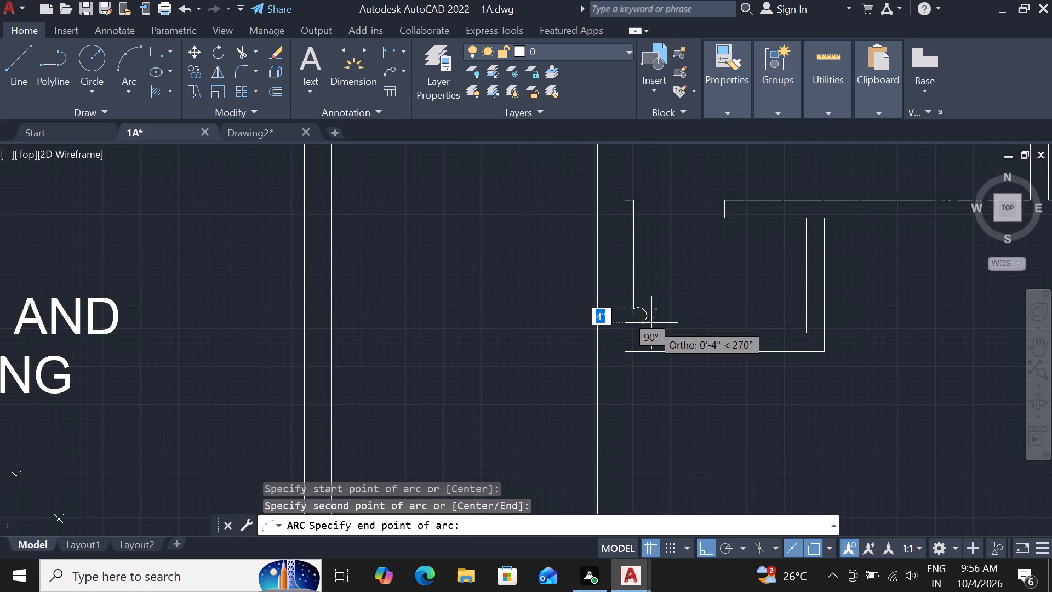
scroll(727, 224, "up", 2)
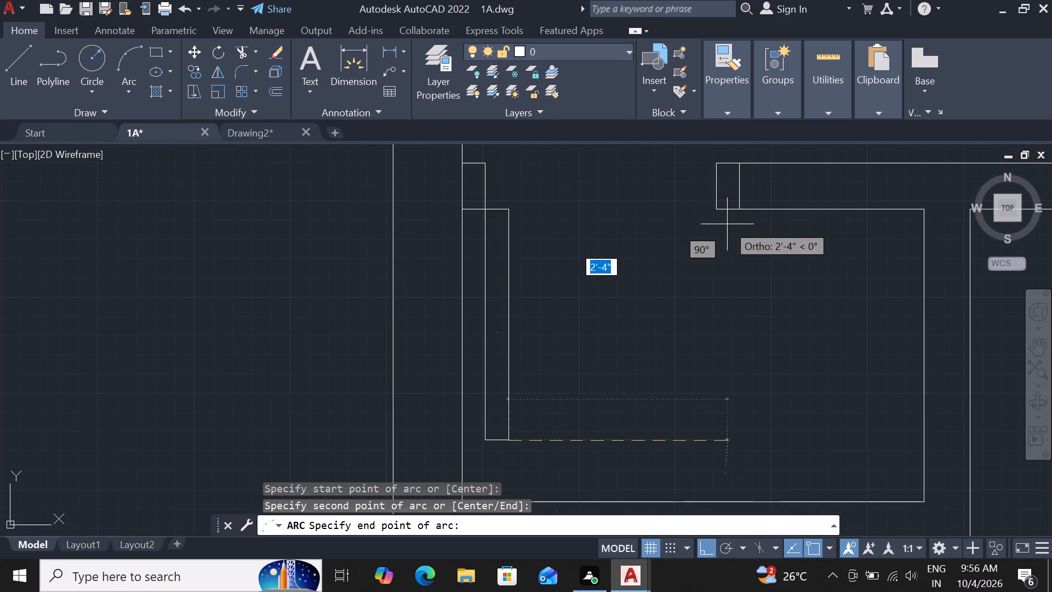
left_click(719, 209)
scroll(719, 209, "down", 2)
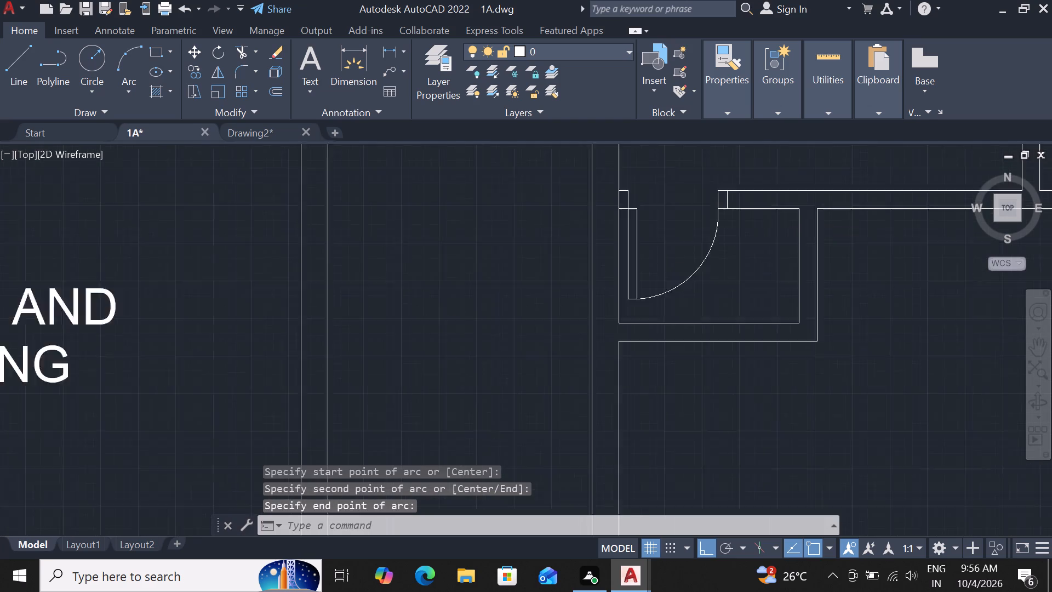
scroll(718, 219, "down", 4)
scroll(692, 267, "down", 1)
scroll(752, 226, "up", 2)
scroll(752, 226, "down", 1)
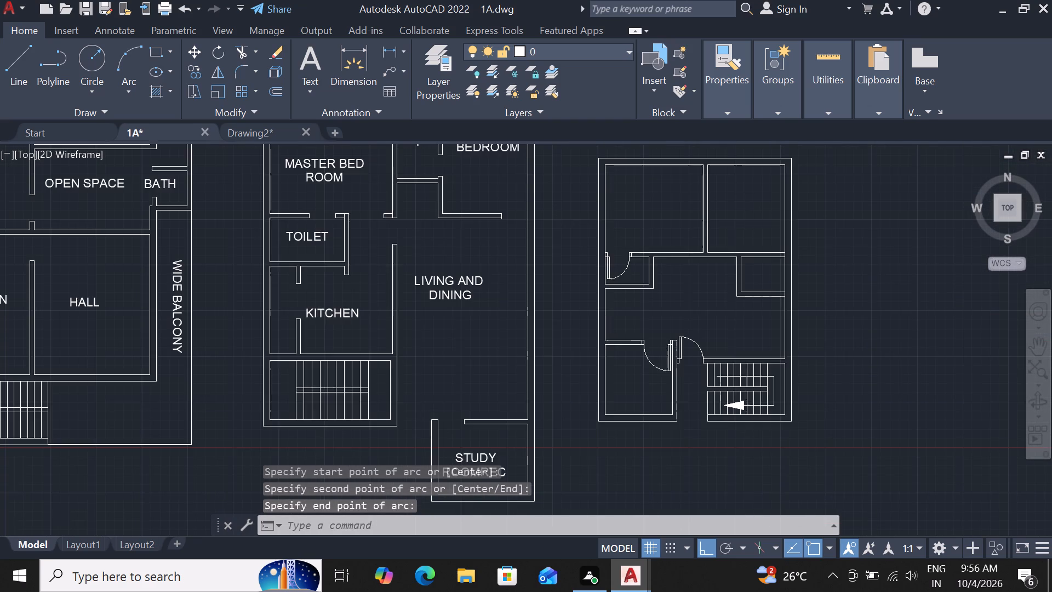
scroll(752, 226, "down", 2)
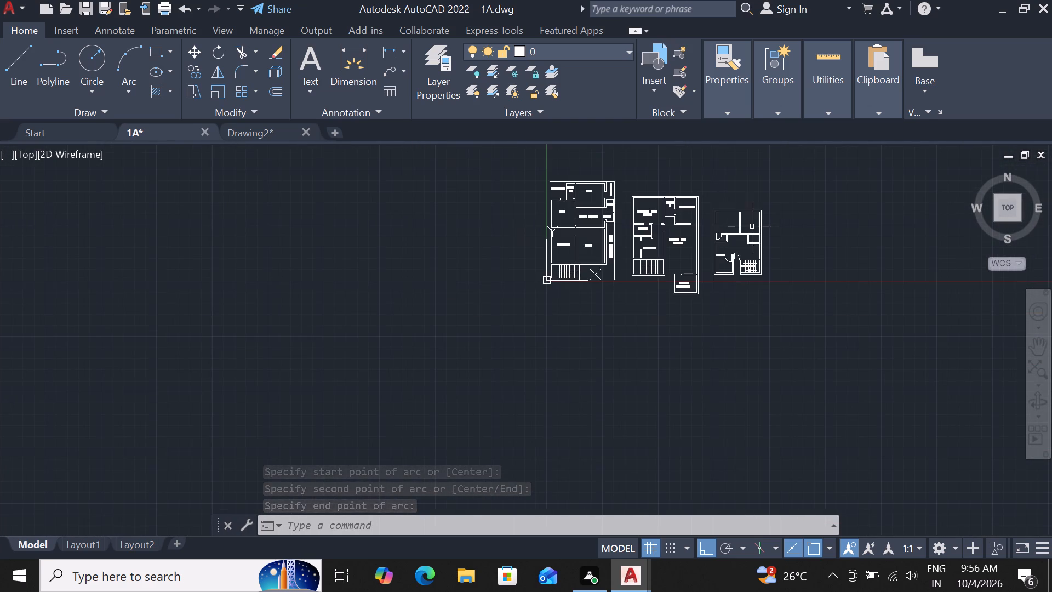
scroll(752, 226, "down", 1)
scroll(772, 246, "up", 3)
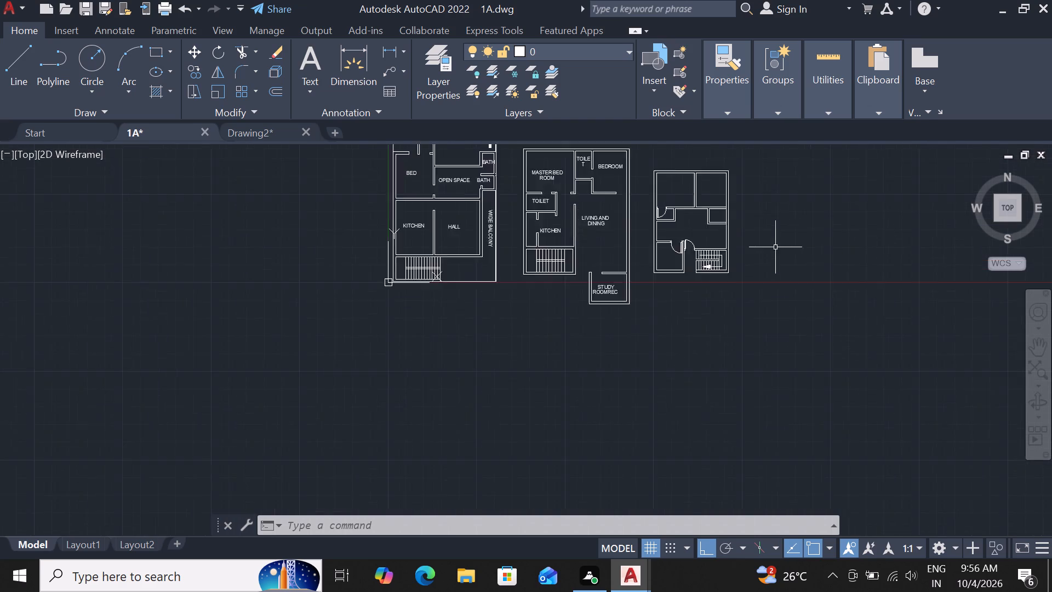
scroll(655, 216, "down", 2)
Draw a 6" vertical line down across the upper-left room's bottom wall from that room's inner bottom-right corner.
scroll(642, 172, "up", 3)
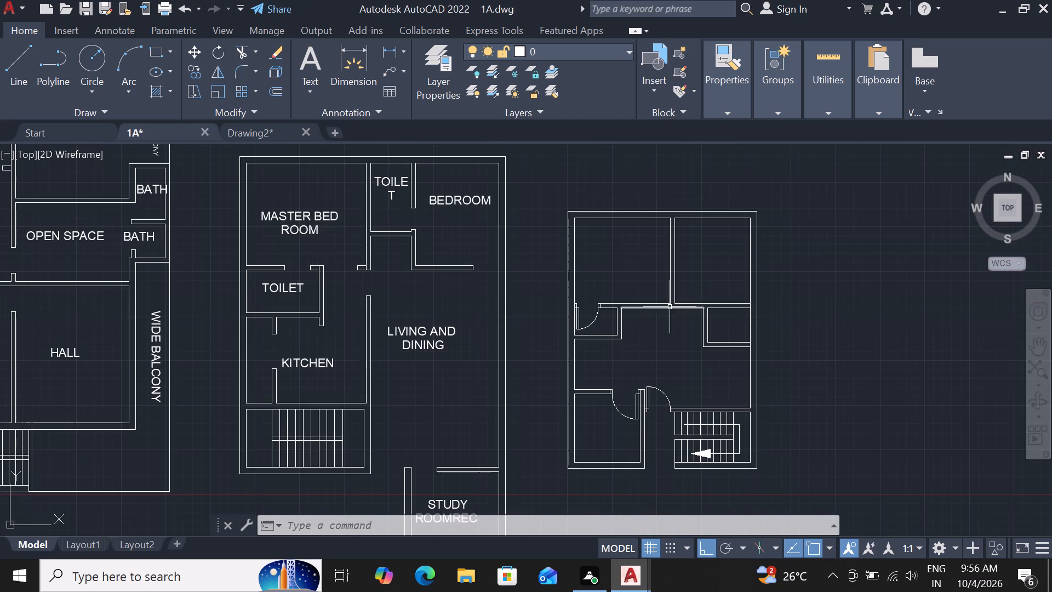
scroll(658, 311, "up", 3)
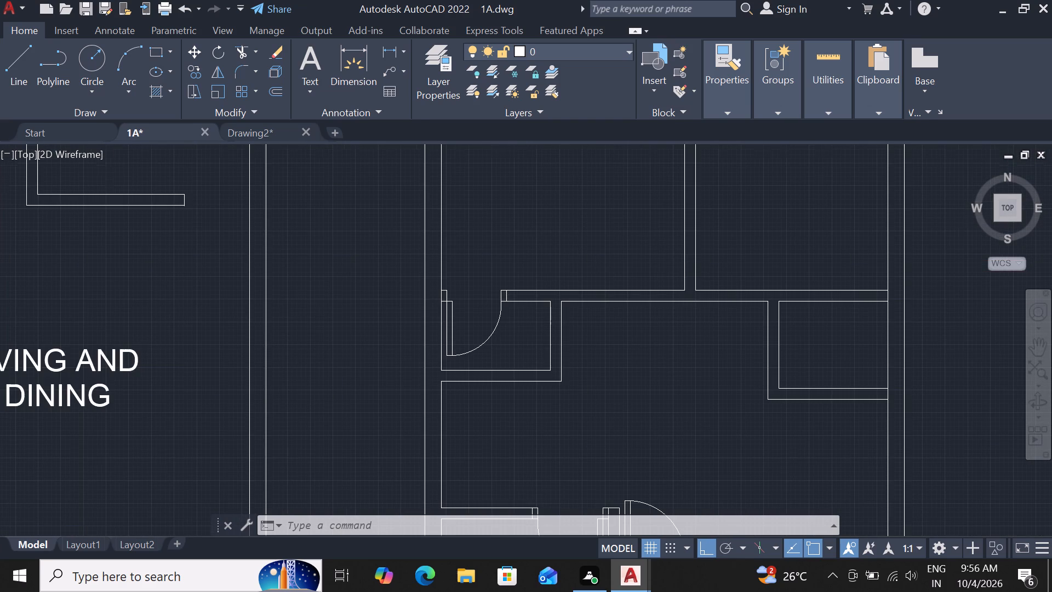
key("Escape")
type("l")
key("space")
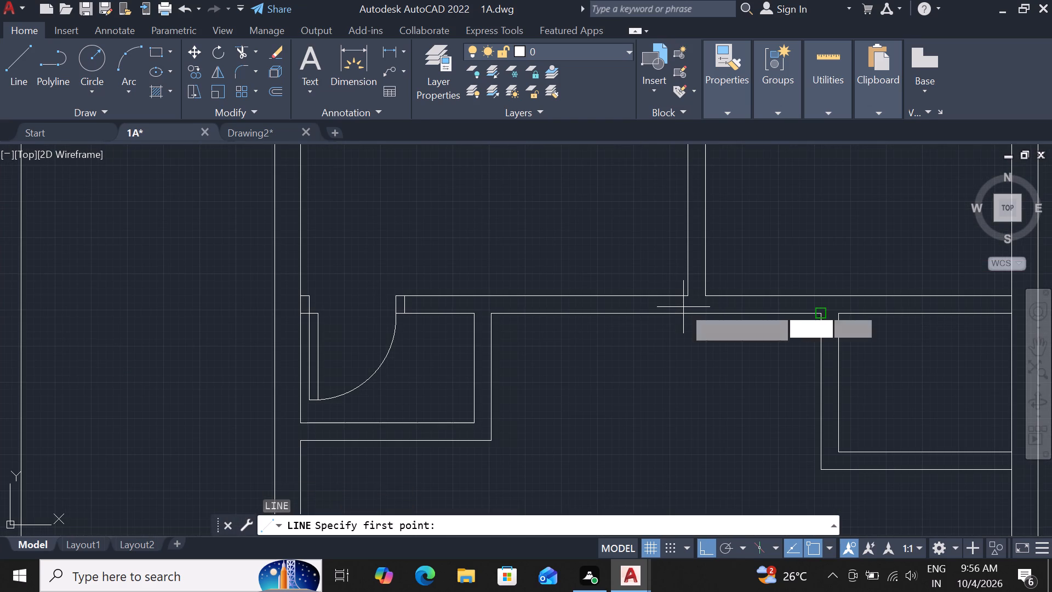
scroll(683, 307, "up", 3)
left_click(695, 259)
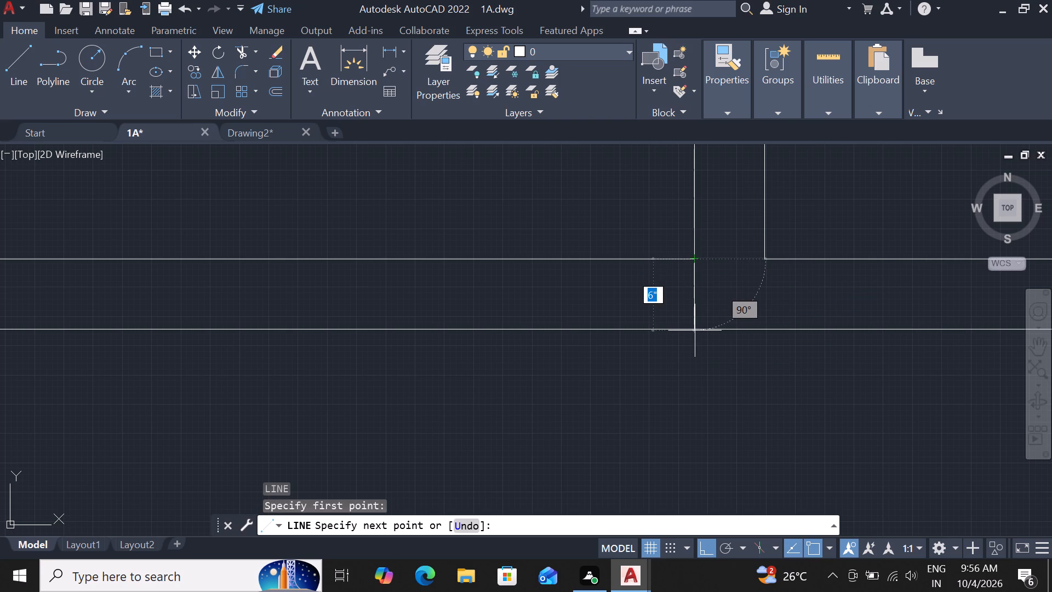
type("6\"")
key("Return")
key("space")
scroll(695, 331, "up", 1)
key("Escape")
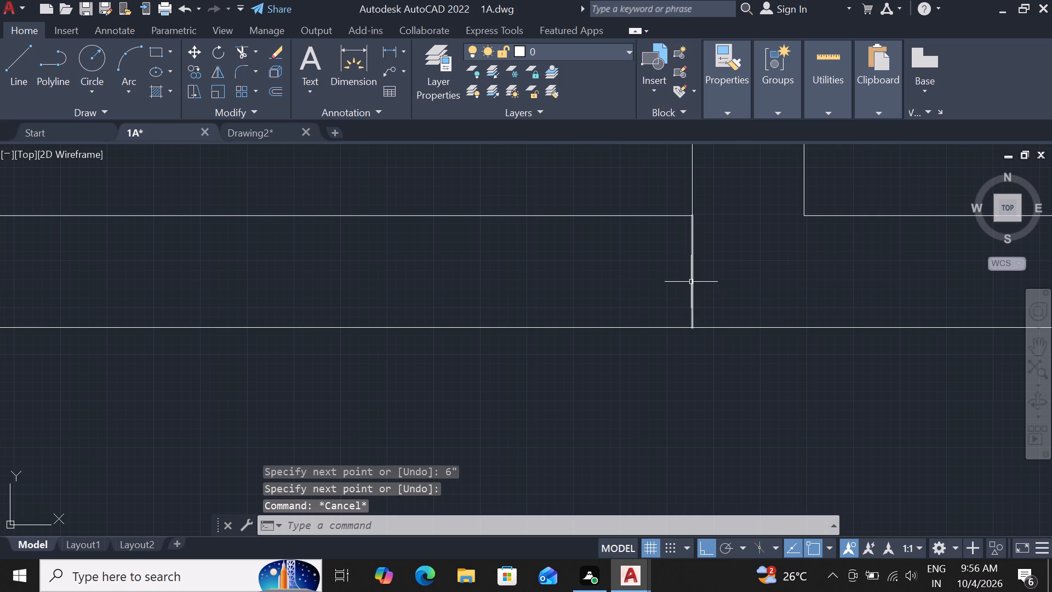
Offset the new 6" line in the upper-left room's bottom wall 3" to the left.
left_click(691, 282)
type("og")
key("Escape")
key("o")
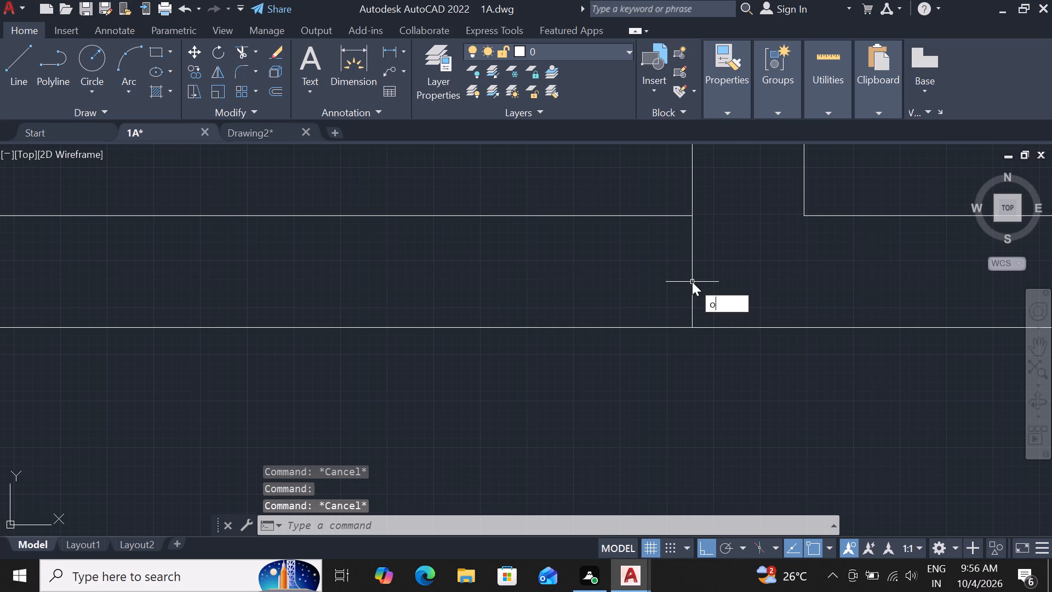
type("f")
key("space")
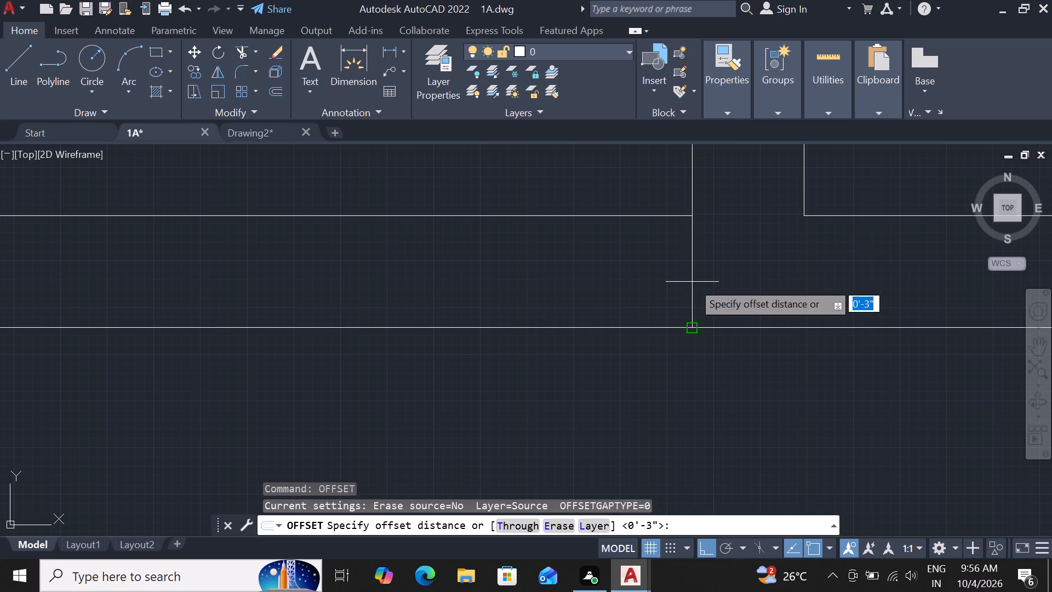
key("3")
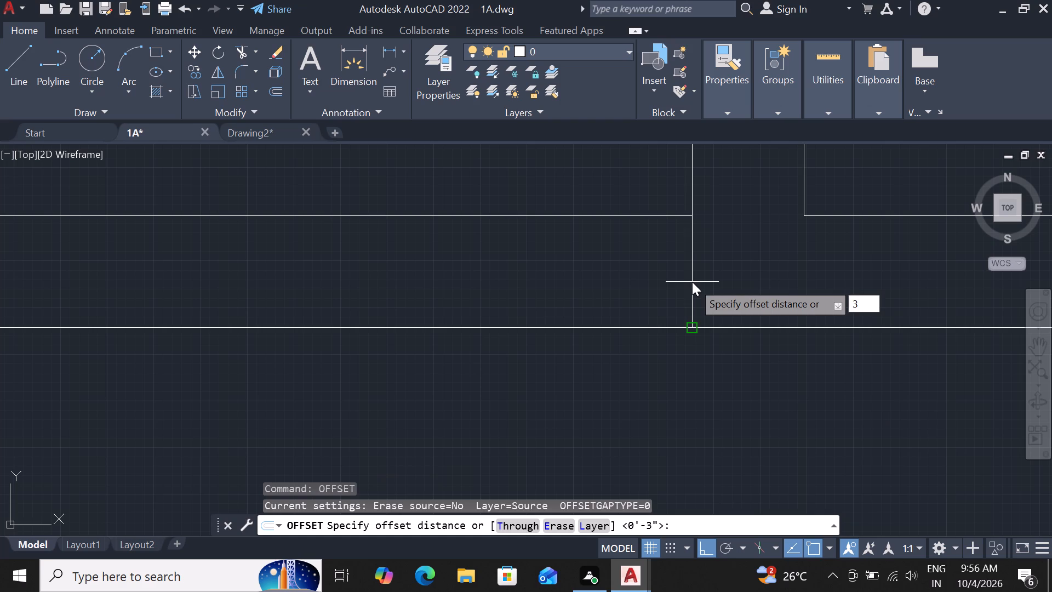
key("shift+quotedbl")
key("Return")
left_click(692, 282)
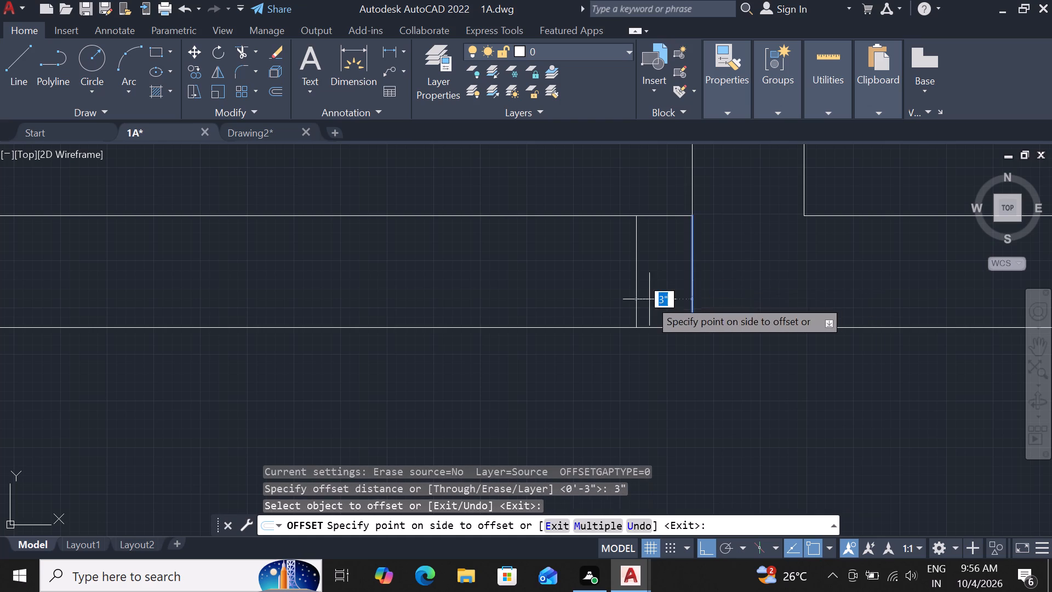
left_click(649, 299)
key("Escape")
Offset the new inner jamb line in the upper-left room's bottom wall 3' to the left.
type("of 3")
key("apostrophe")
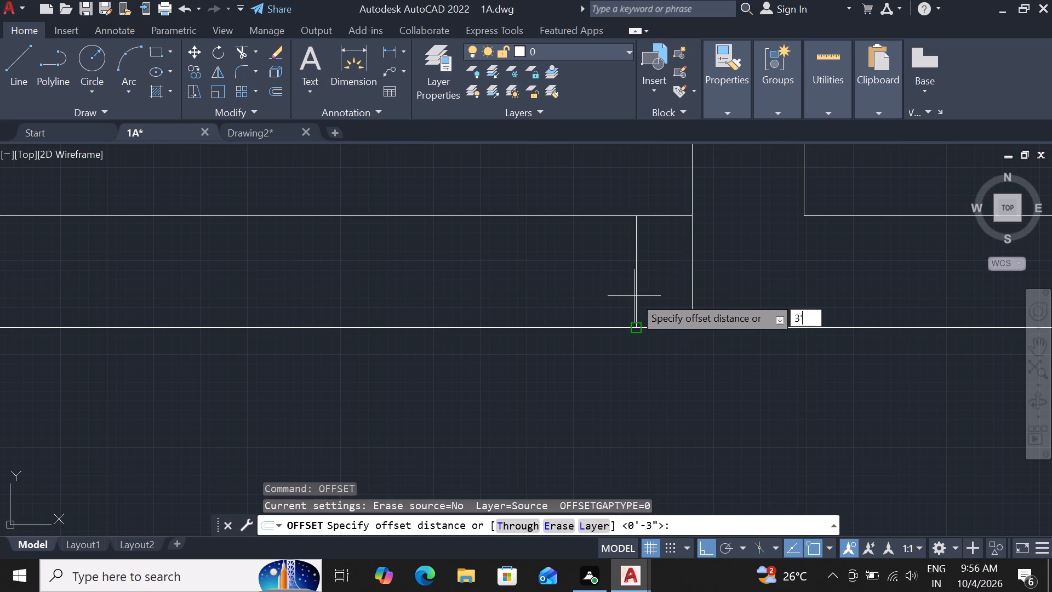
key("Return")
left_click_drag(637, 291, 621, 294)
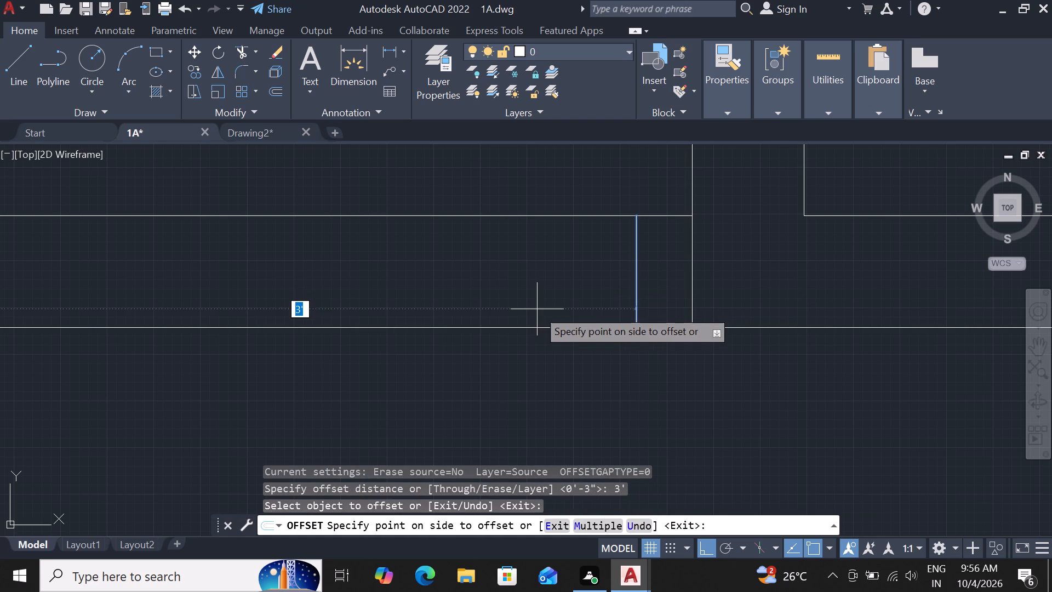
left_click(537, 309)
scroll(551, 302, "down", 4)
scroll(461, 321, "up", 1)
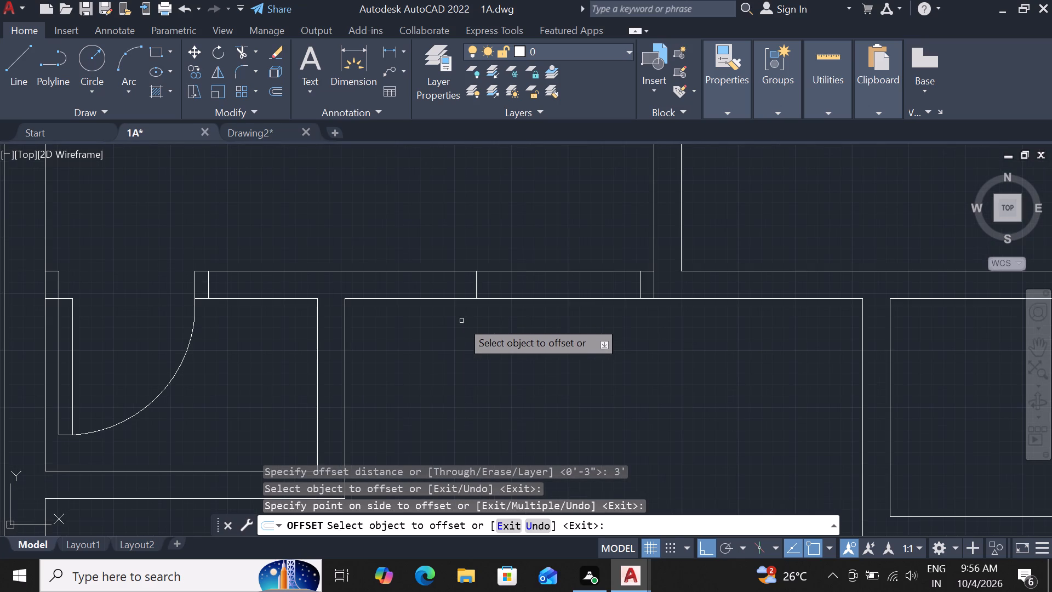
Offset the left line of the 3' opening in the upper-left room's bottom wall 3" to the left.
key("Escape")
key("o")
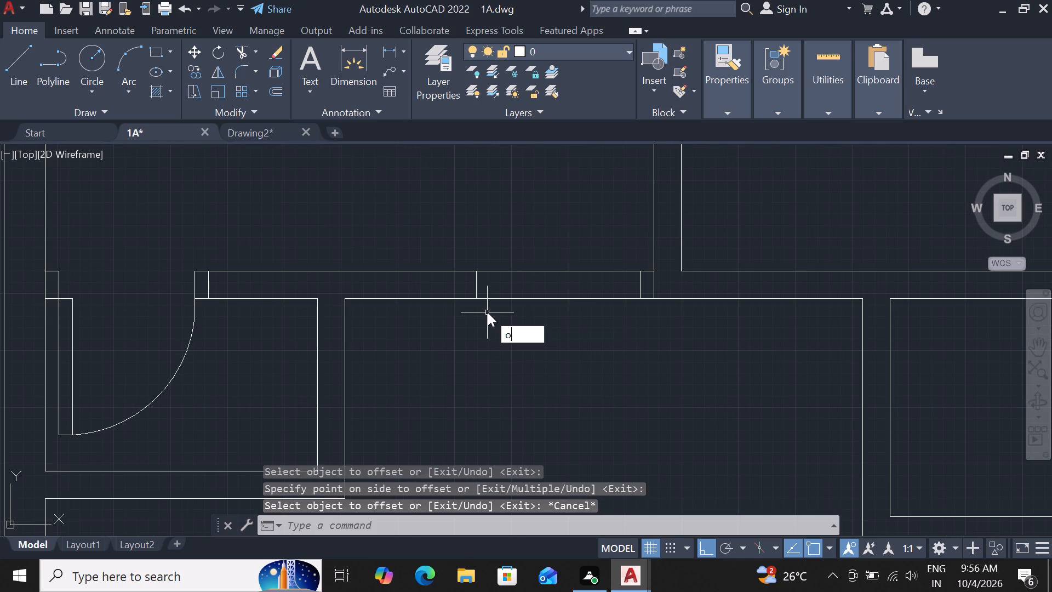
type("f")
key("space")
key("3")
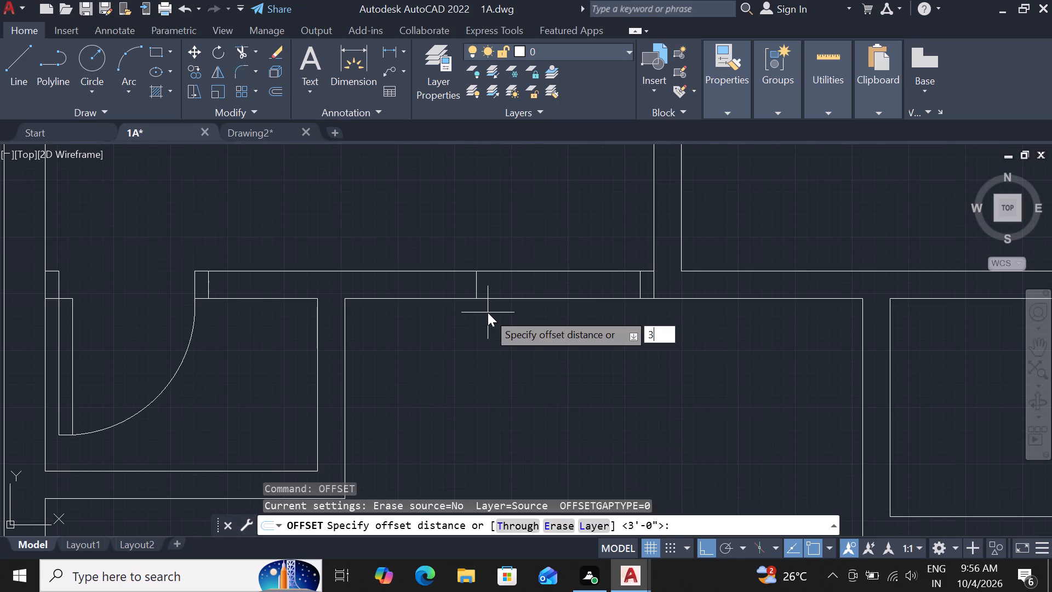
key("shift+quotedbl")
key("Return")
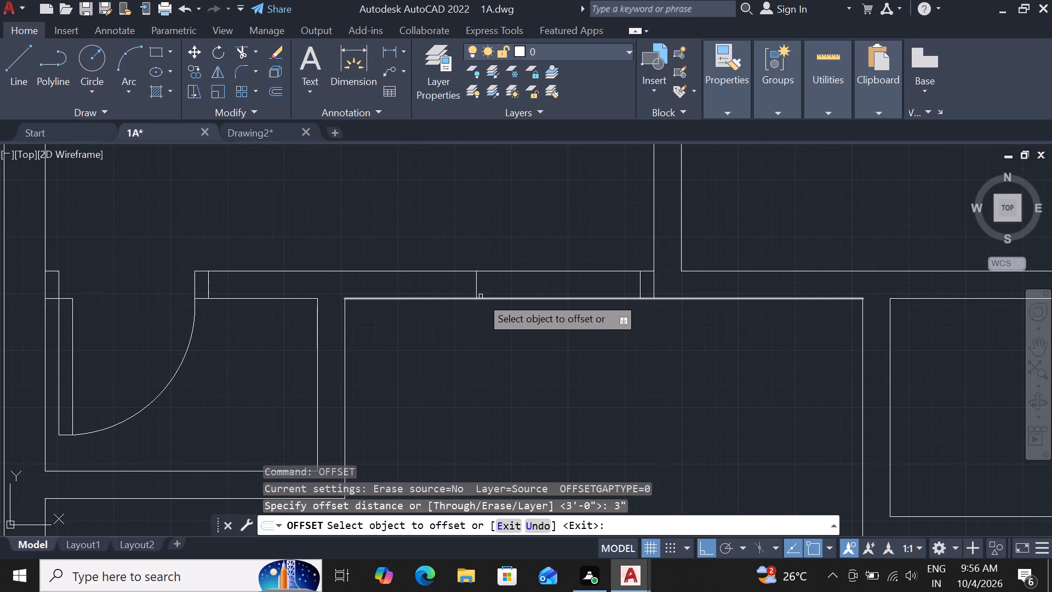
left_click(477, 289)
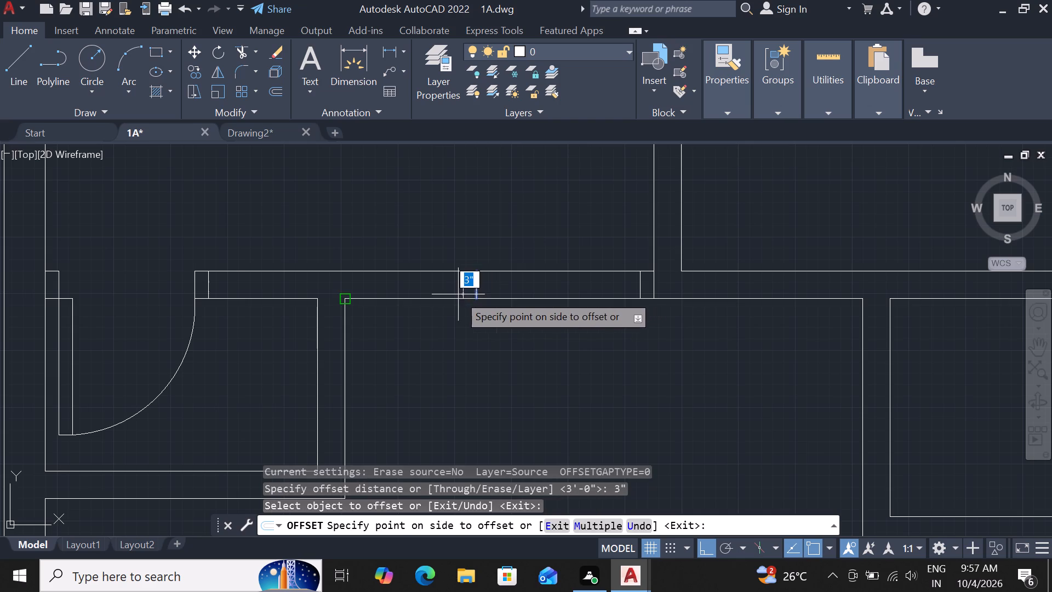
left_click(458, 294)
key("Escape")
Trim both wall lines between the inner jamb lines to open the doorway in the upper-left room's bottom wall.
type("tr")
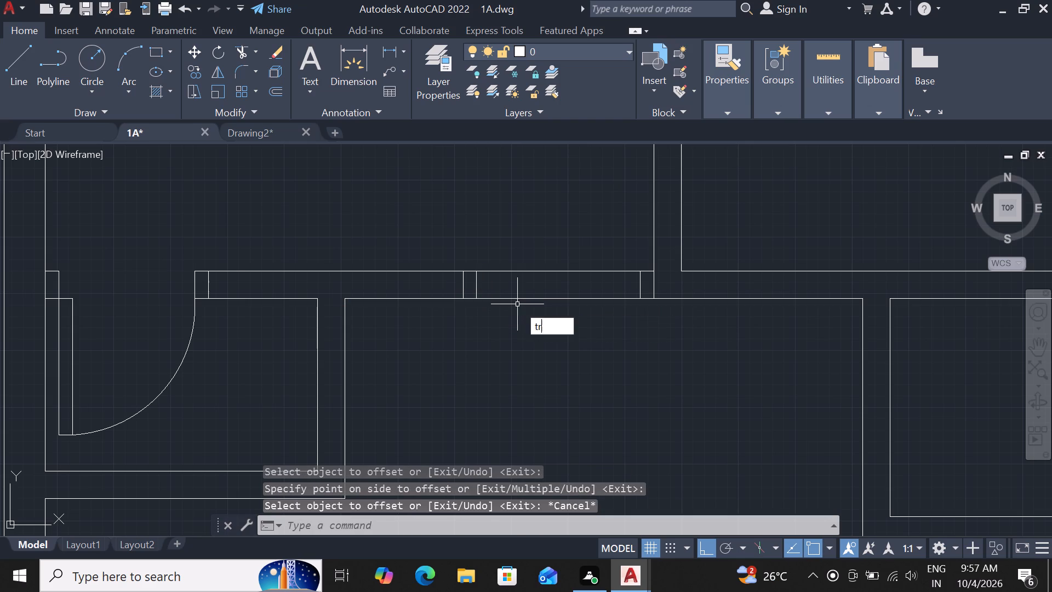
key("space")
key("space")
left_click(546, 240)
left_click(531, 324)
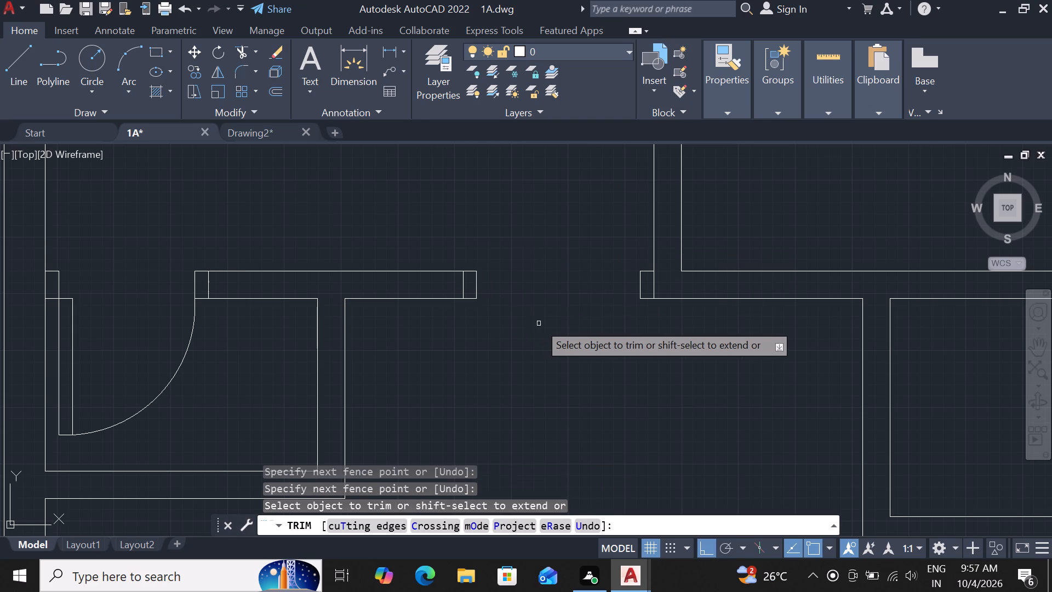
scroll(539, 323, "down", 1)
key("Escape")
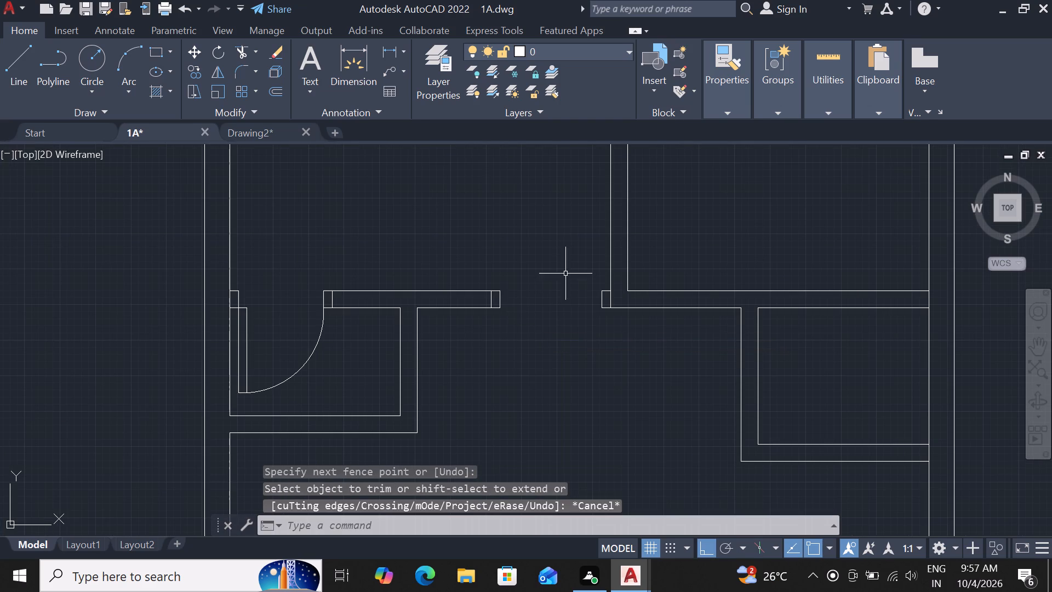
Draw a 3" by 3' door-leaf rectangle extending up and left from the right jamb's upper-left corner at the new opening.
scroll(572, 269, "up", 1)
key("t")
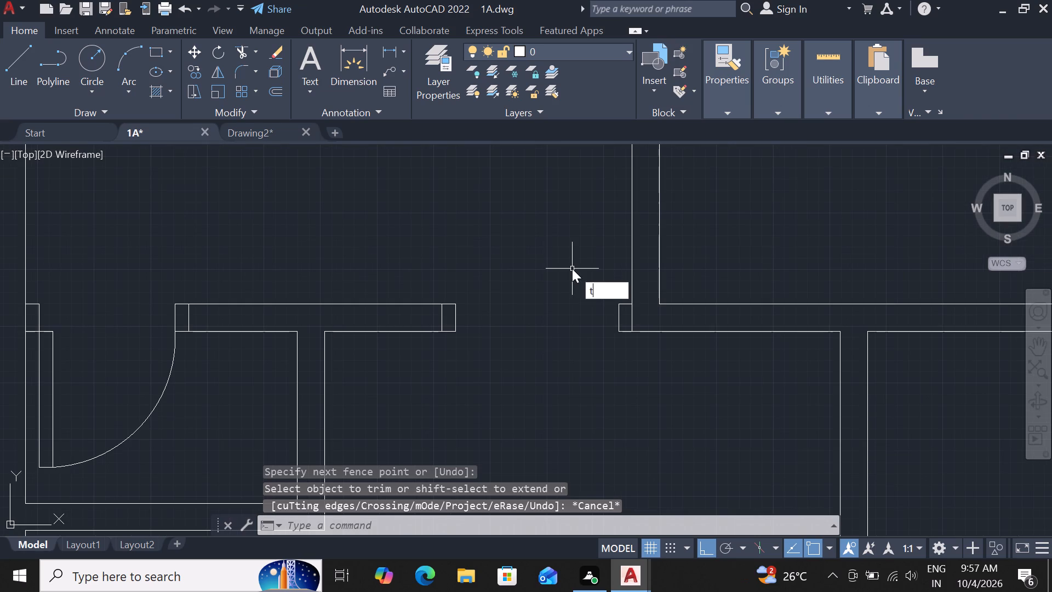
key("Escape")
type("rec")
key("space")
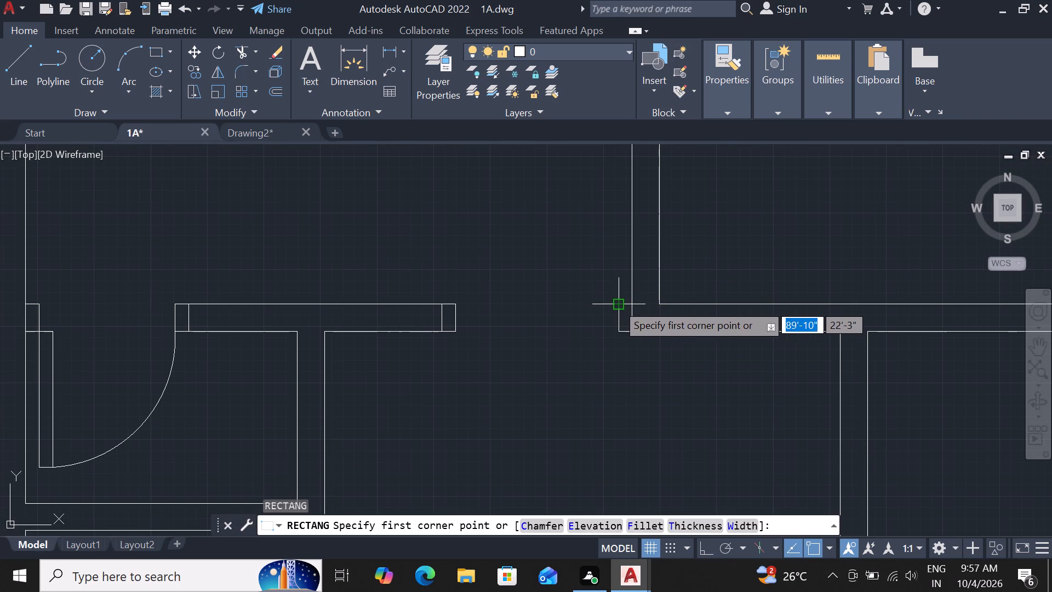
left_click(616, 303)
type("d")
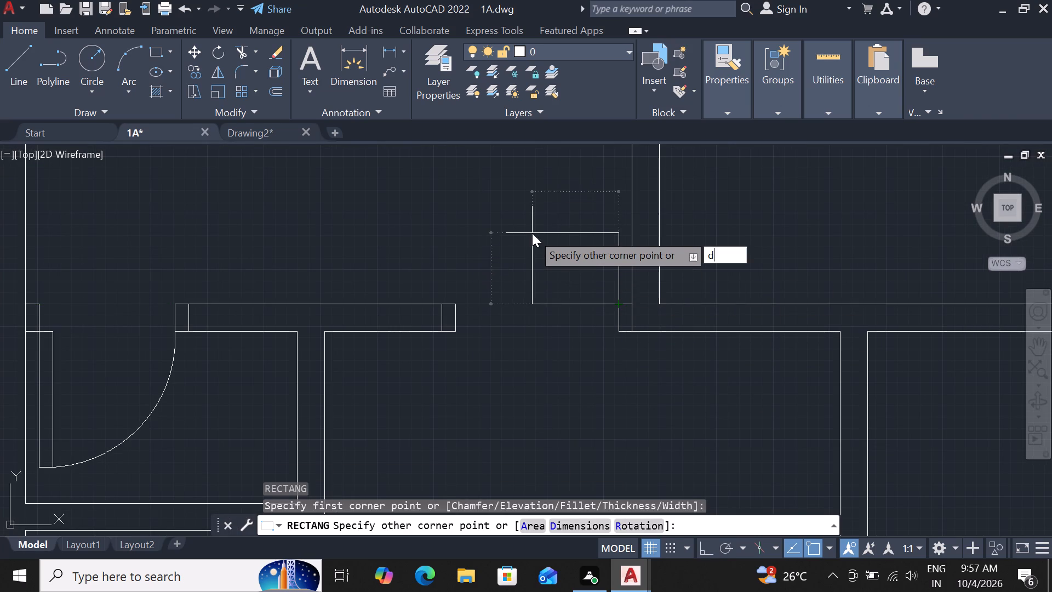
key("space")
type("3\"")
key("Return")
type("3'")
key("Return")
left_click(532, 233)
scroll(532, 233, "down", 2)
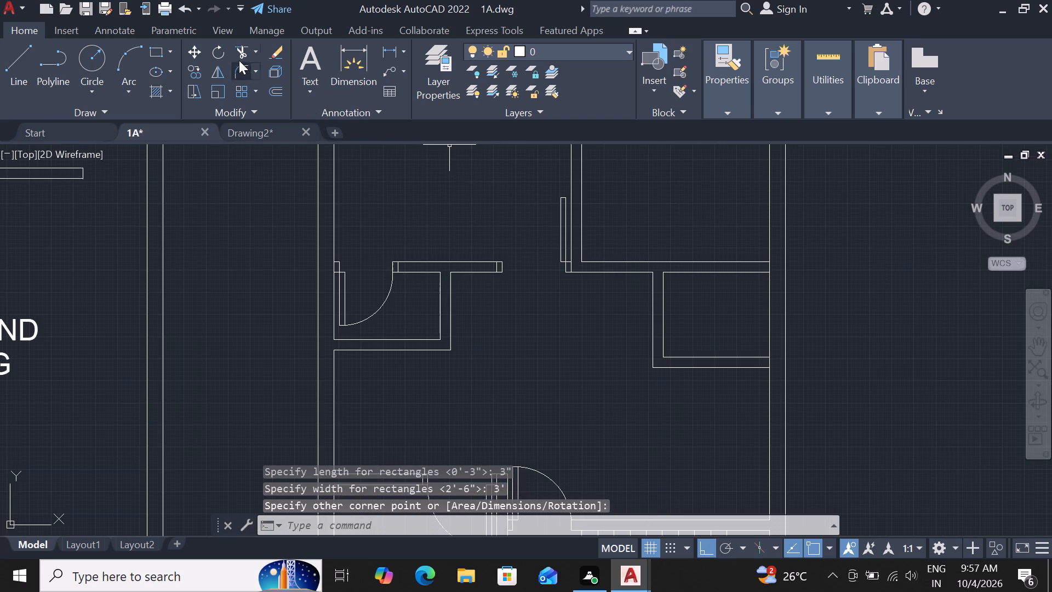
Draw a three-point door-swing arc through the new leaf's top-right and top-left corners, ending at the left jamb's upper-right corner.
left_click(126, 76)
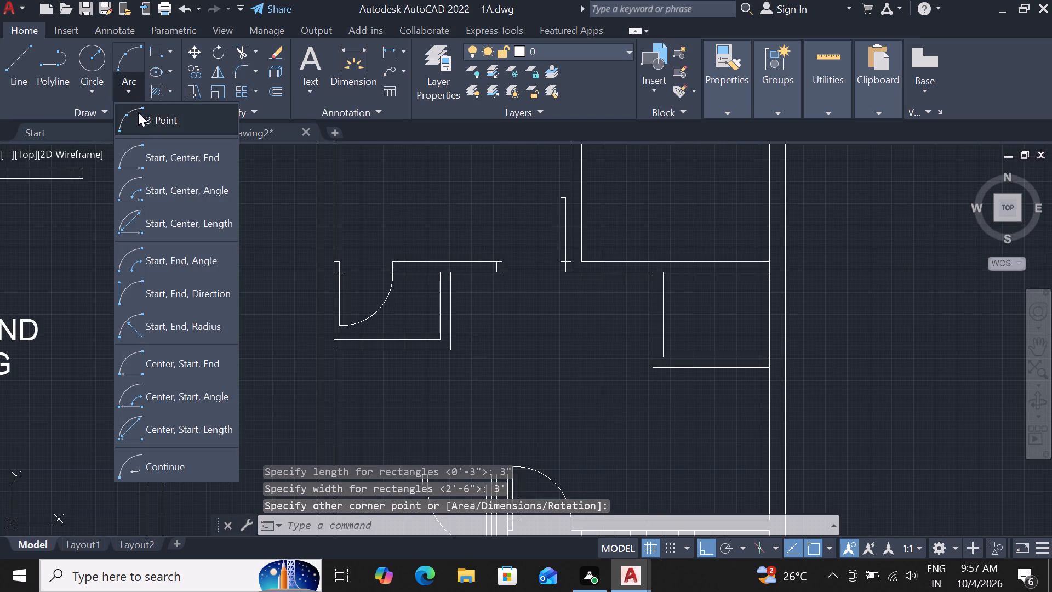
left_click_drag(138, 112, 155, 111)
scroll(638, 254, "down", 2)
scroll(613, 237, "up", 4)
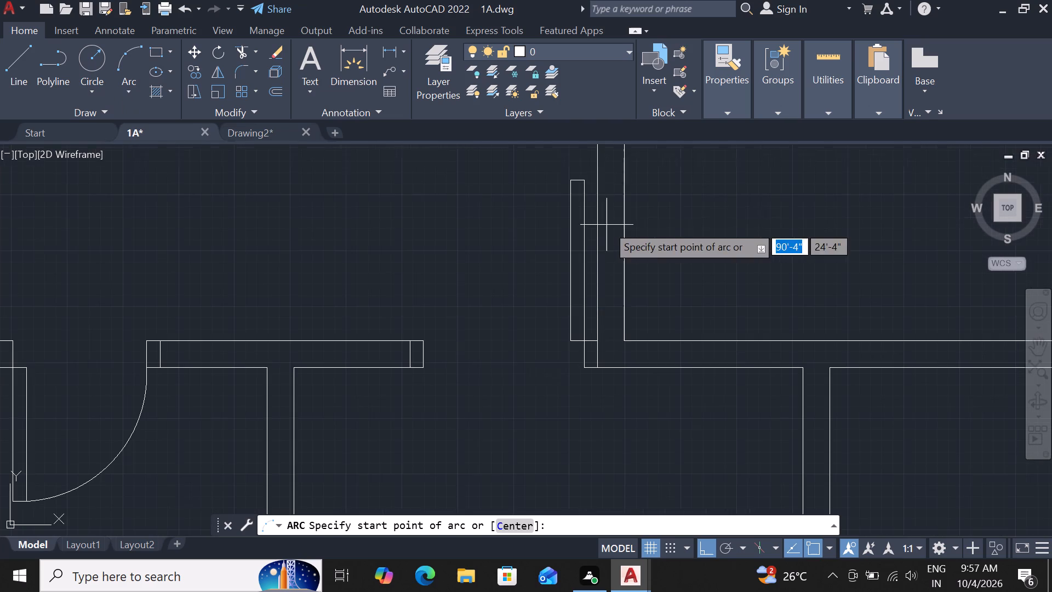
scroll(573, 192, "up", 2)
left_click(591, 162)
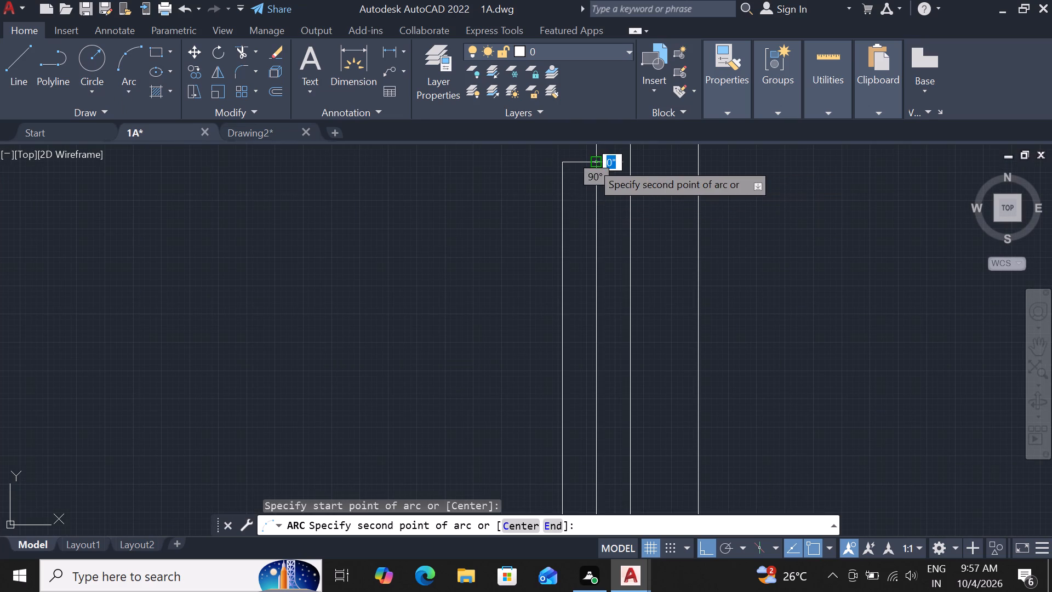
left_click(563, 163)
scroll(503, 243, "down", 2)
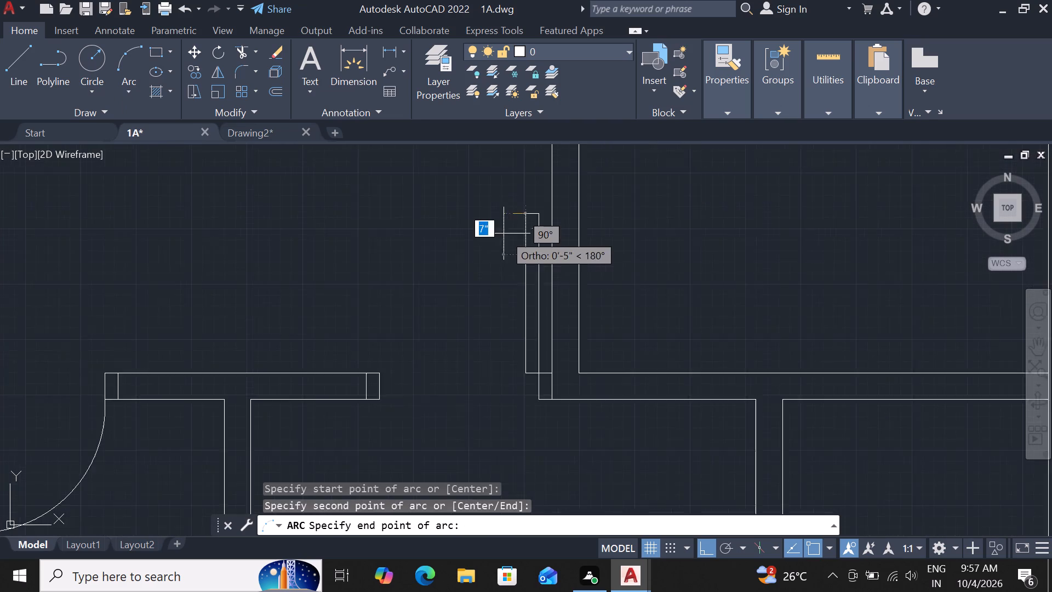
scroll(507, 230, "down", 1)
scroll(422, 318, "up", 1)
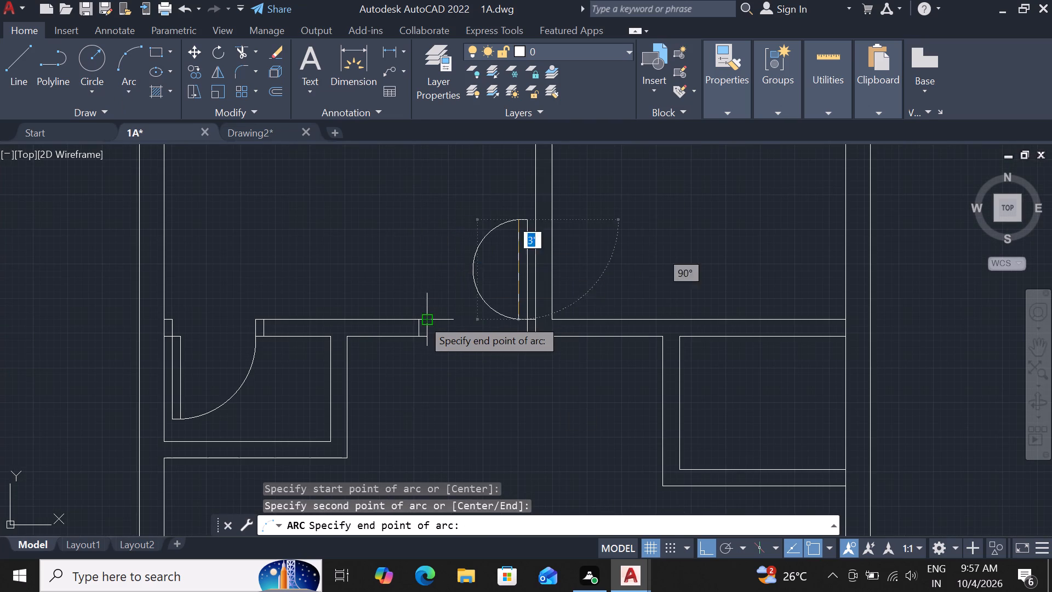
scroll(422, 318, "up", 2)
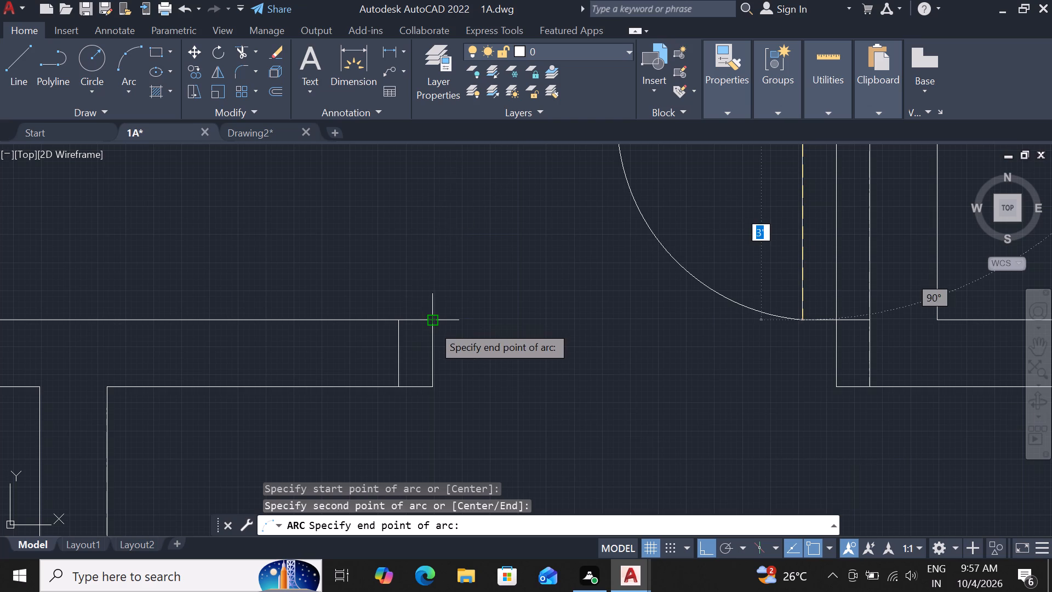
left_click(432, 325)
scroll(484, 315, "down", 6)
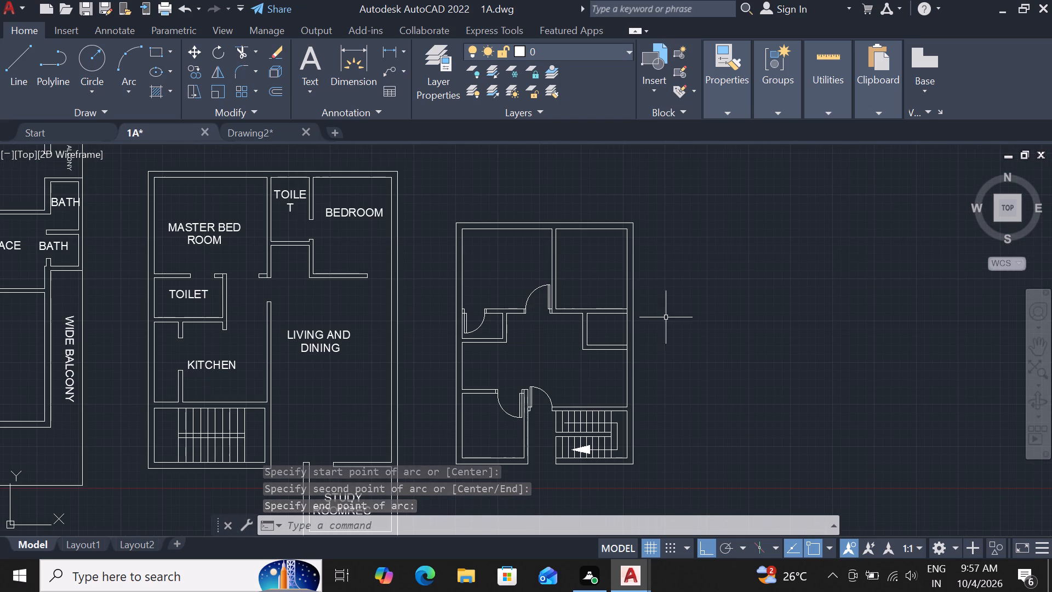
Draw a 6" vertical line down across the upper-right room's bottom wall from that room's inner bottom-left corner.
scroll(607, 314, "up", 2)
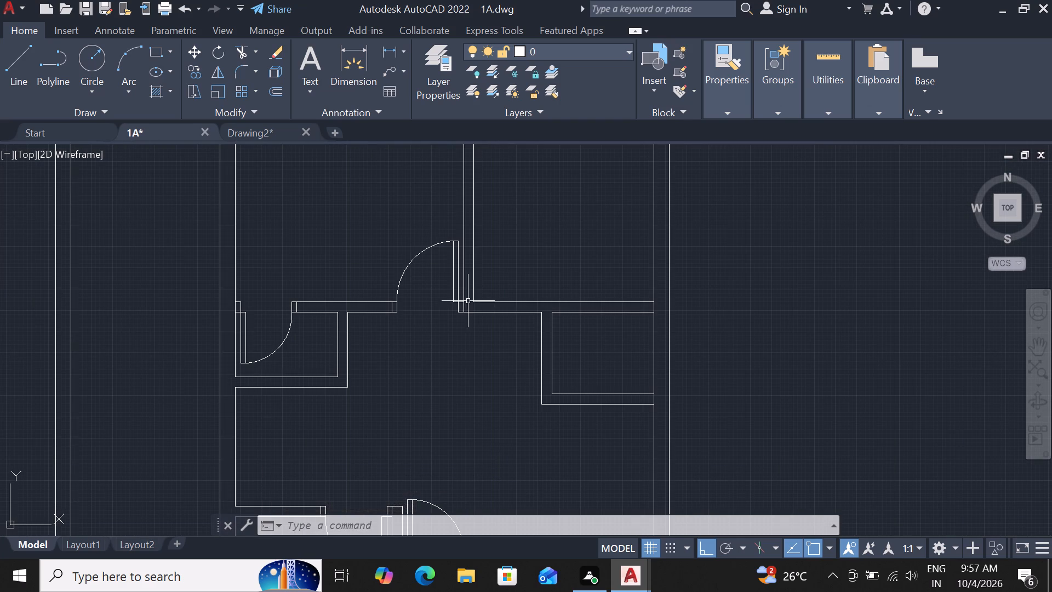
scroll(486, 250, "up", 2)
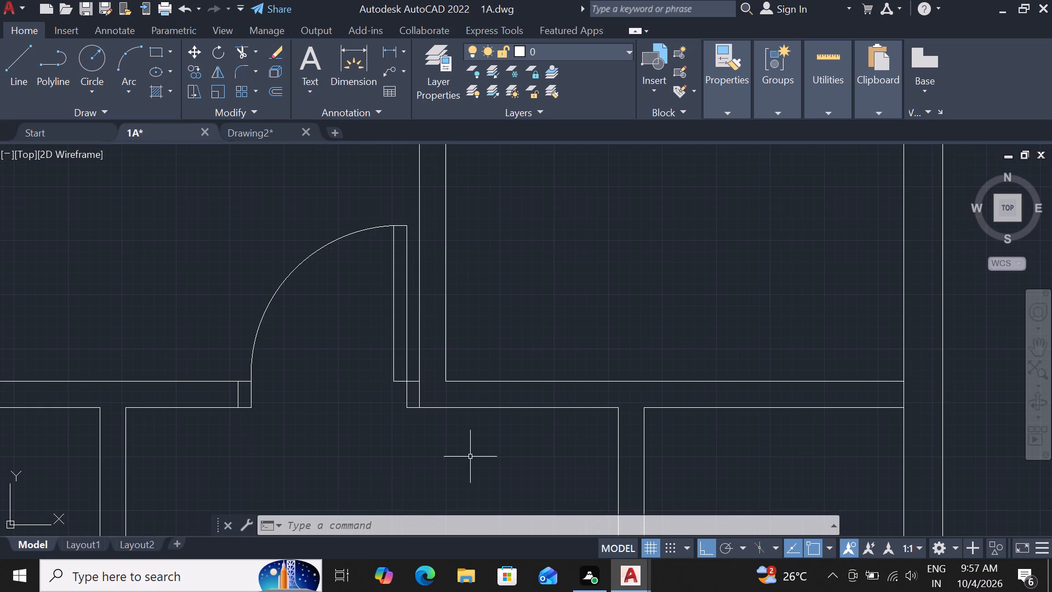
type("l")
key("space")
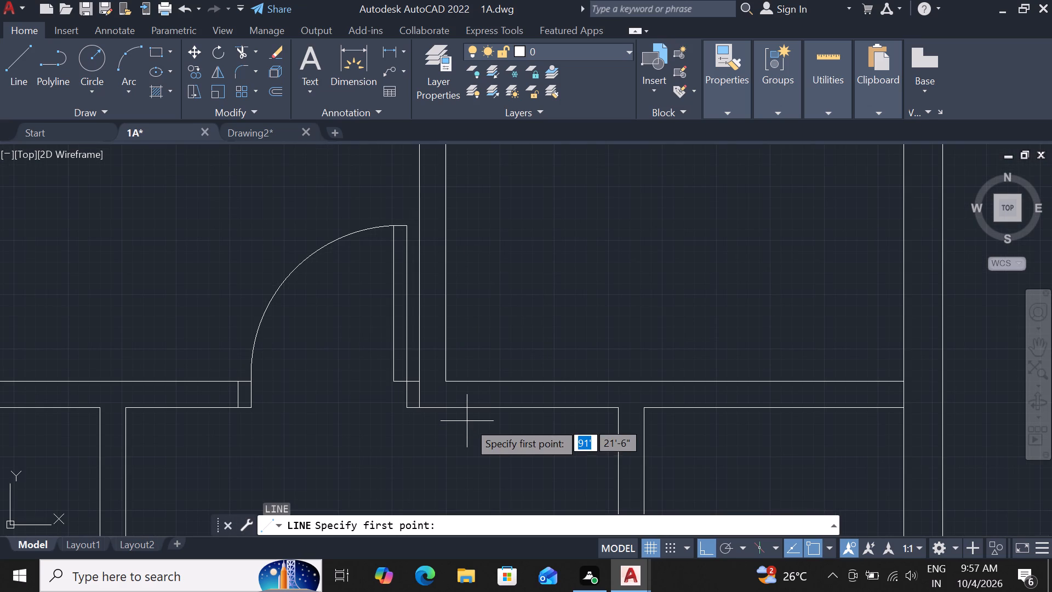
left_click(446, 377)
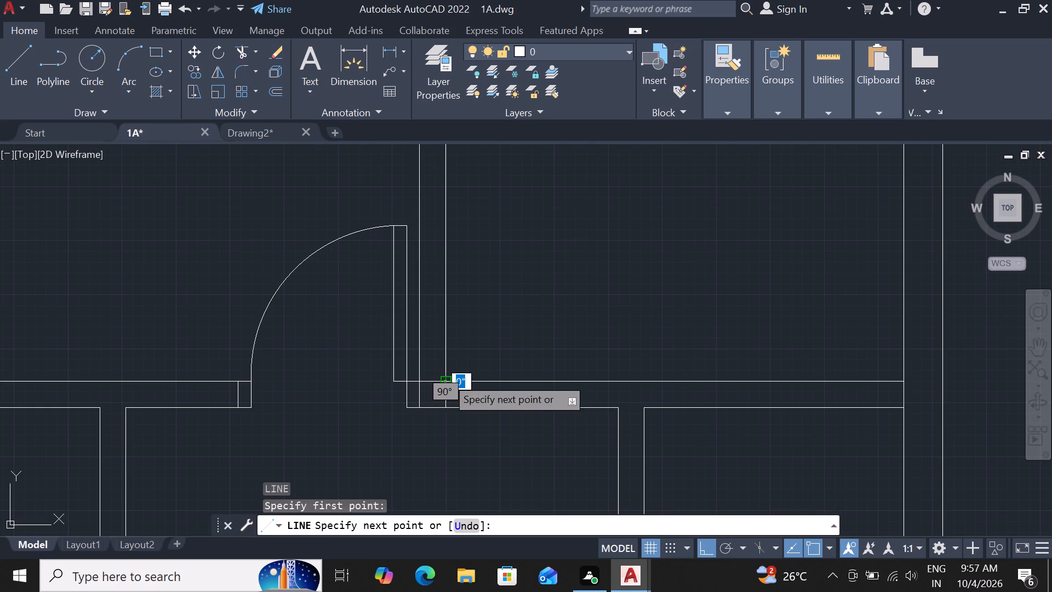
key("6")
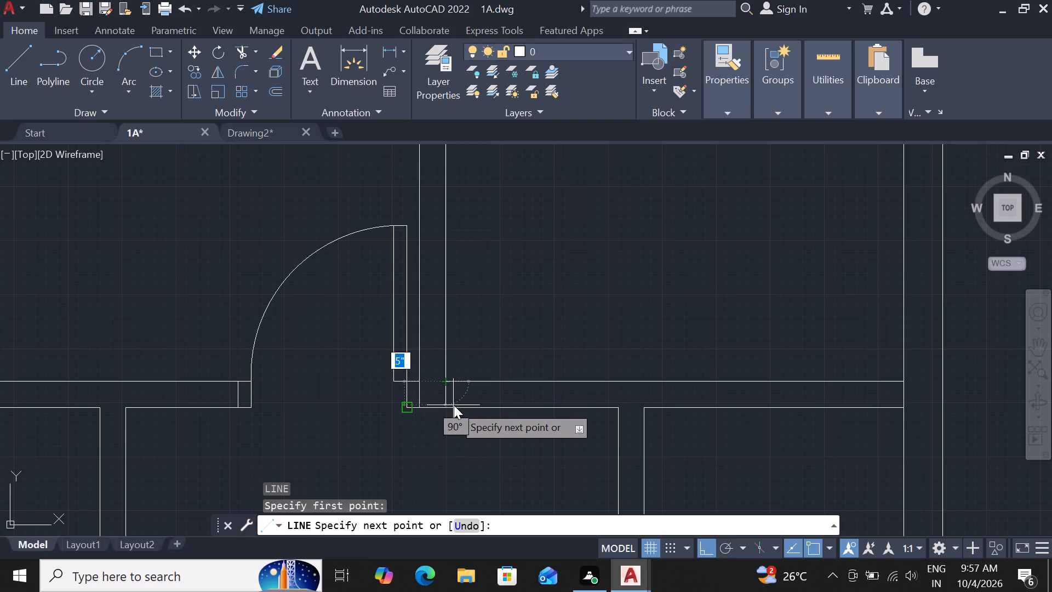
key("shift+quotedbl")
key("Return")
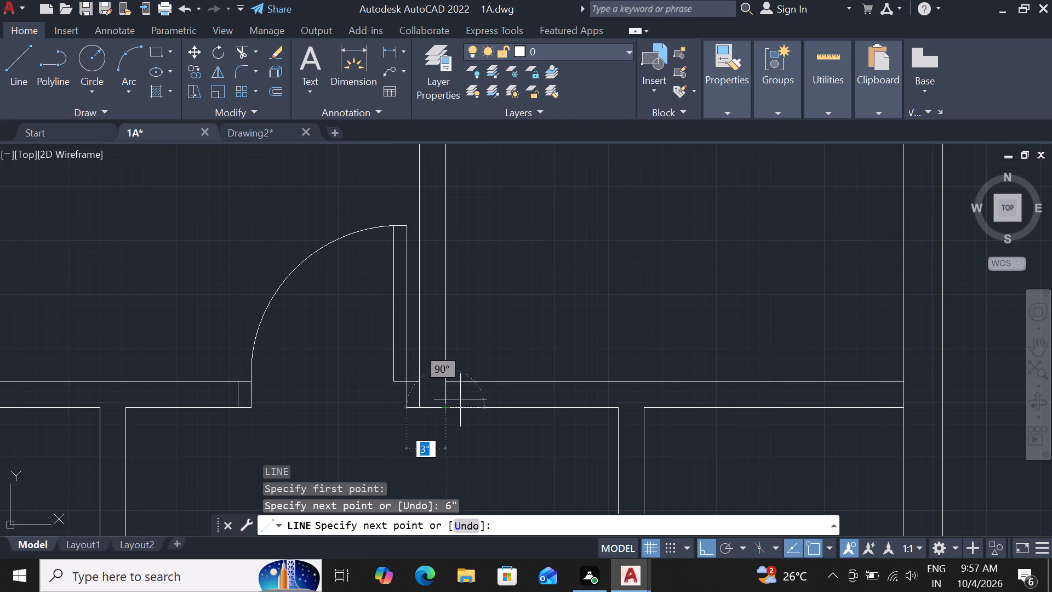
key("Escape")
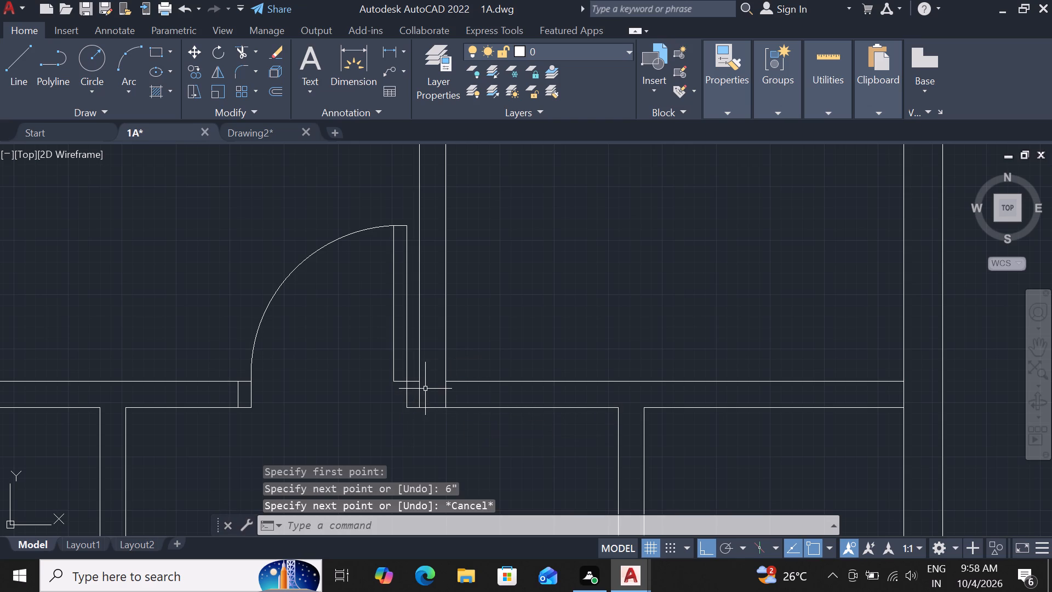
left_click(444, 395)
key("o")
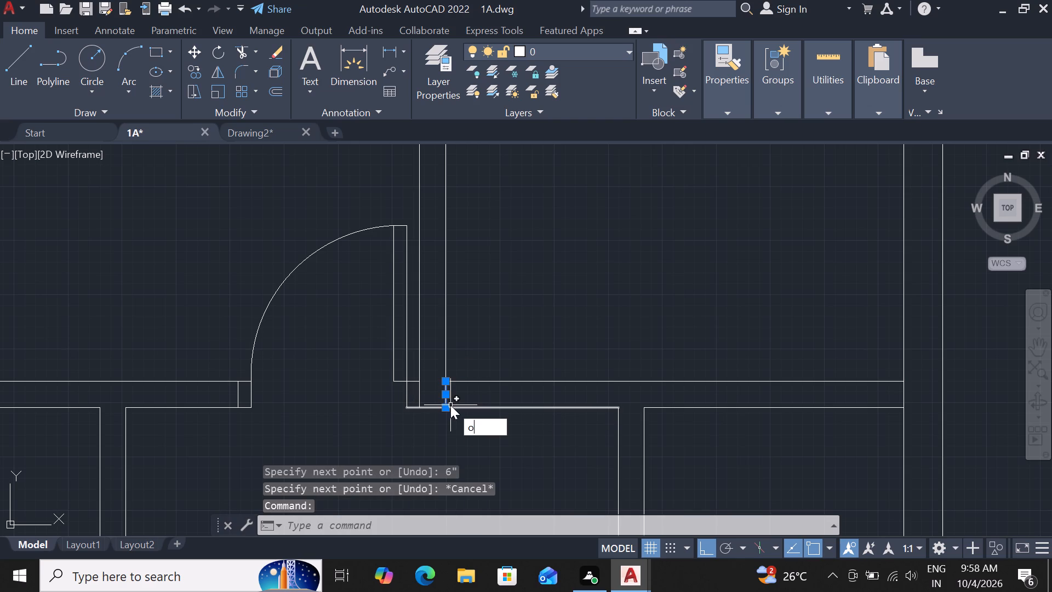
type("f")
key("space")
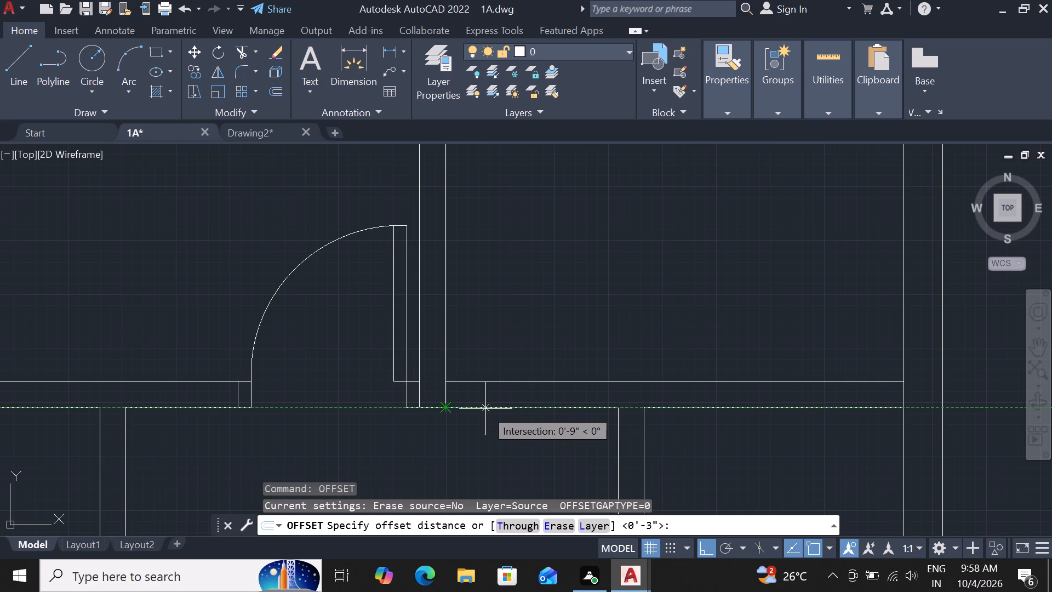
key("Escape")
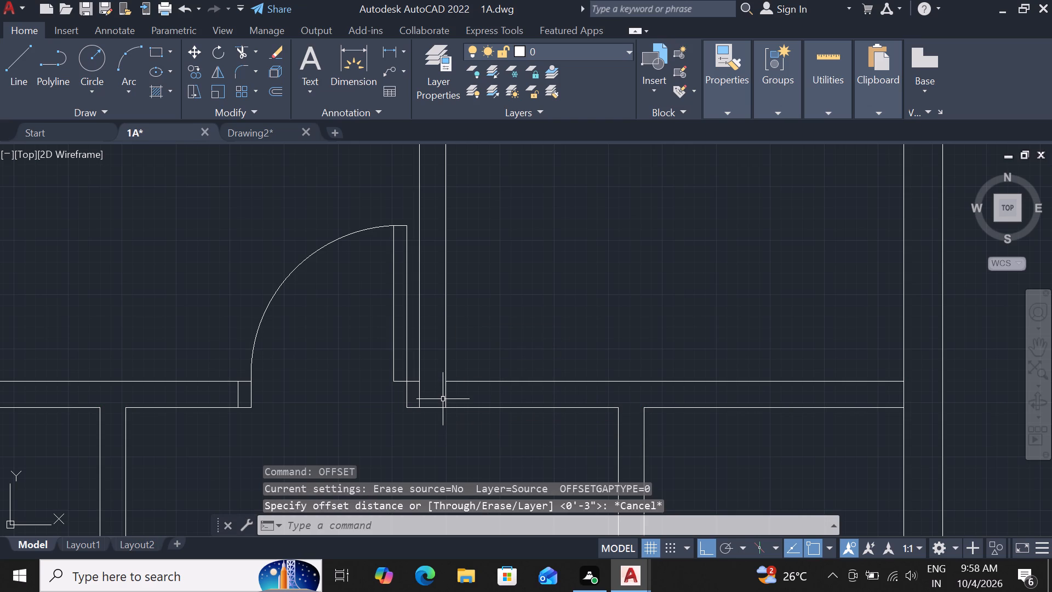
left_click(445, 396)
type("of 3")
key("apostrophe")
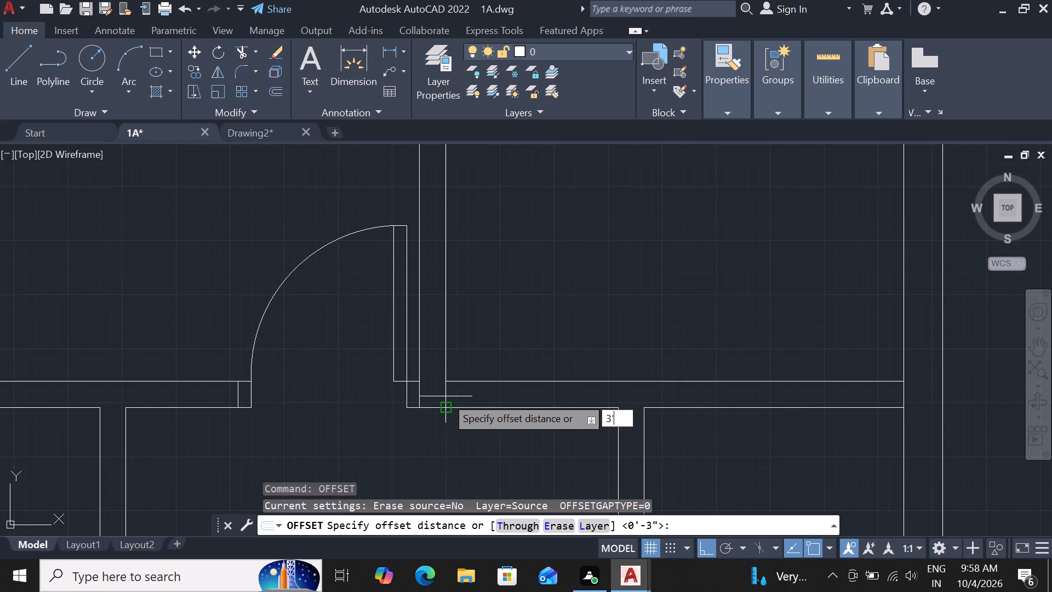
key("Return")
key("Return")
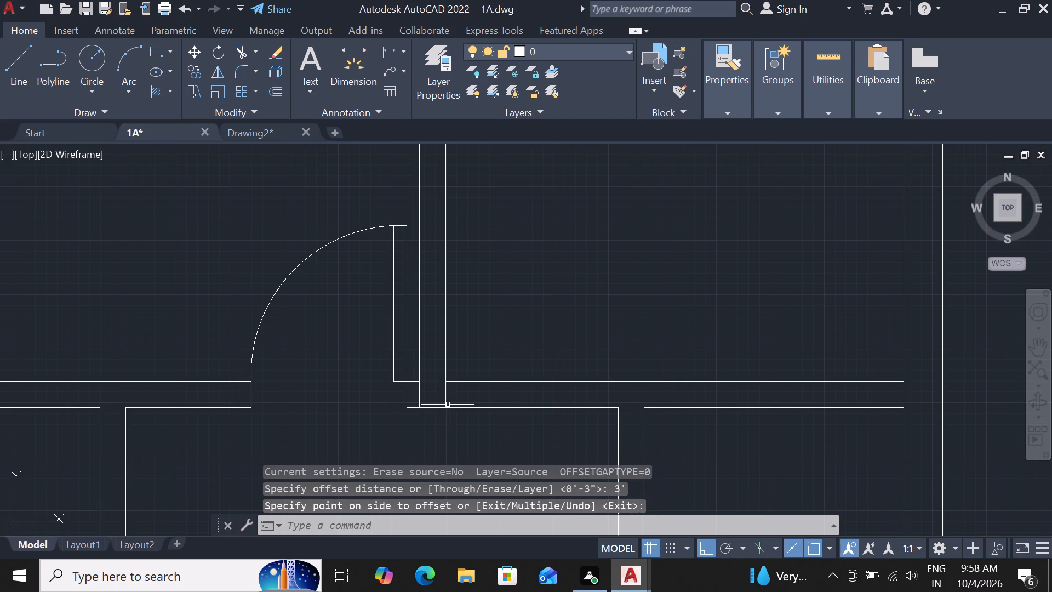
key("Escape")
Offset the new 6" line in the upper-right room's bottom wall 3" to the right.
type("of")
key("space")
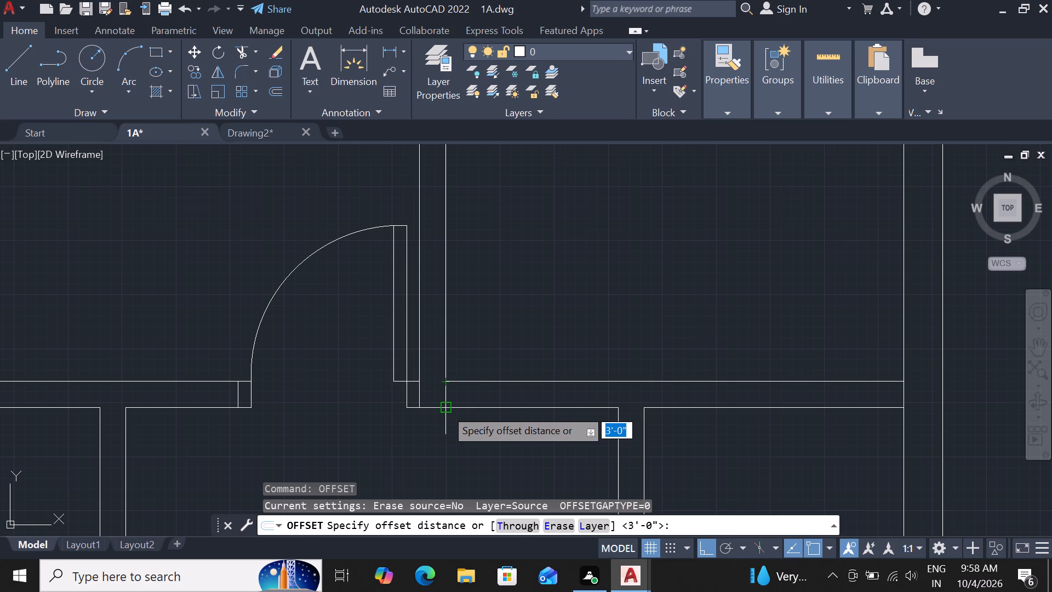
type("3\"")
key("Return")
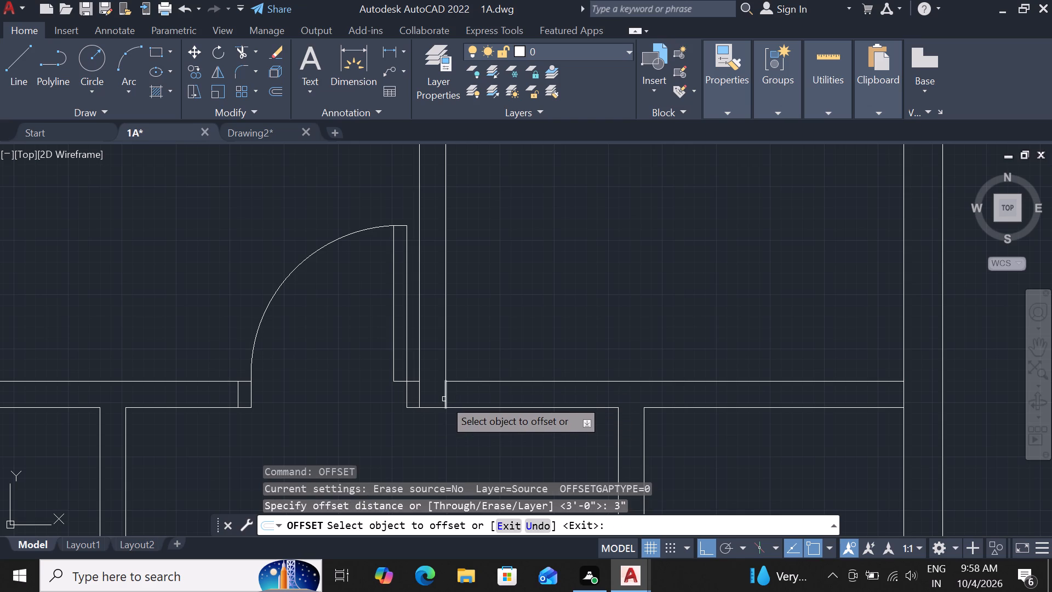
left_click(445, 403)
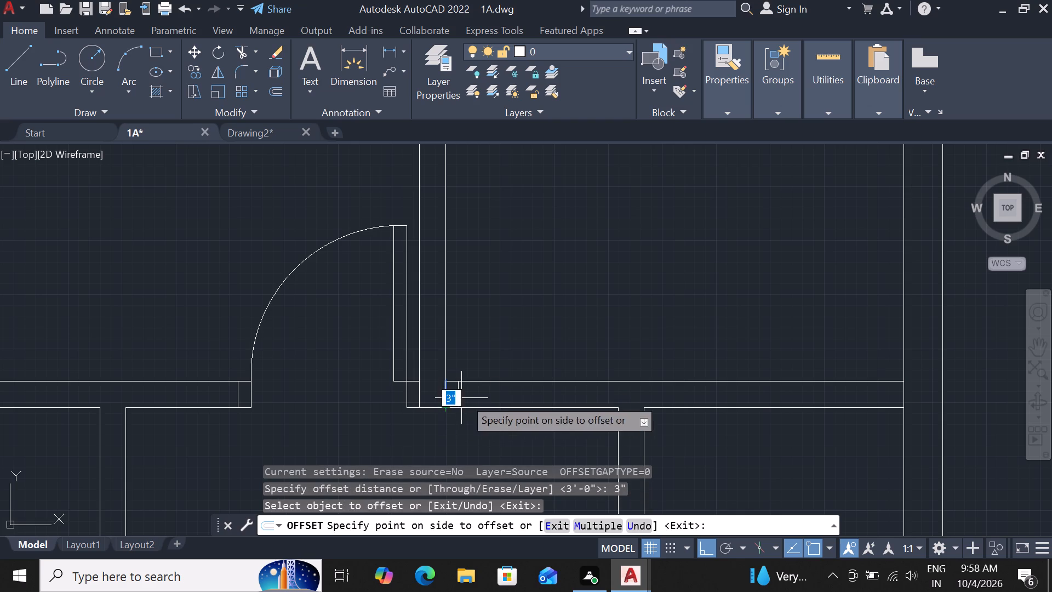
left_click(496, 404)
scroll(454, 404, "up", 1)
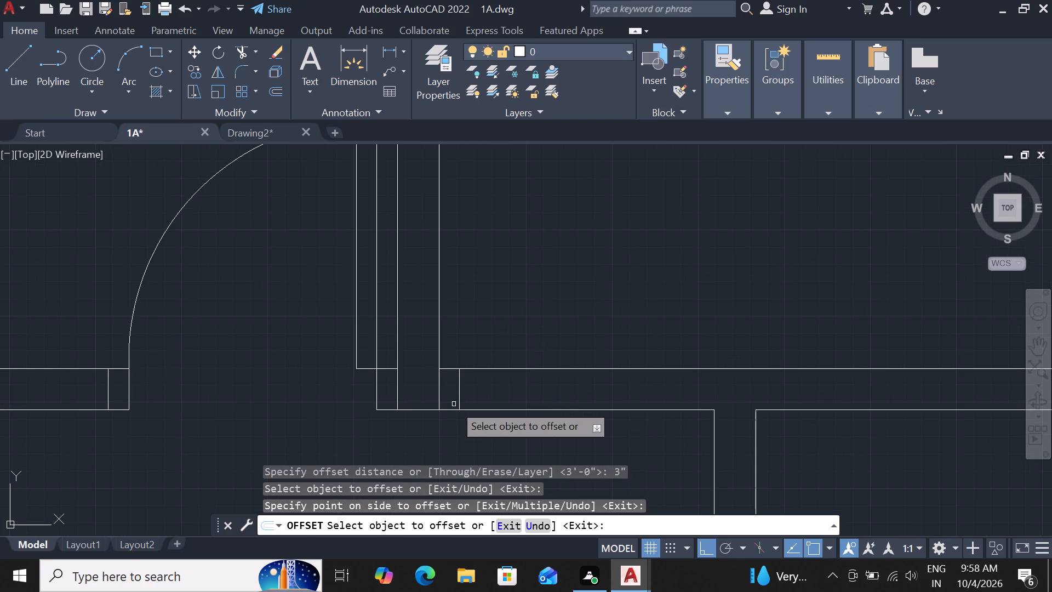
key("Escape")
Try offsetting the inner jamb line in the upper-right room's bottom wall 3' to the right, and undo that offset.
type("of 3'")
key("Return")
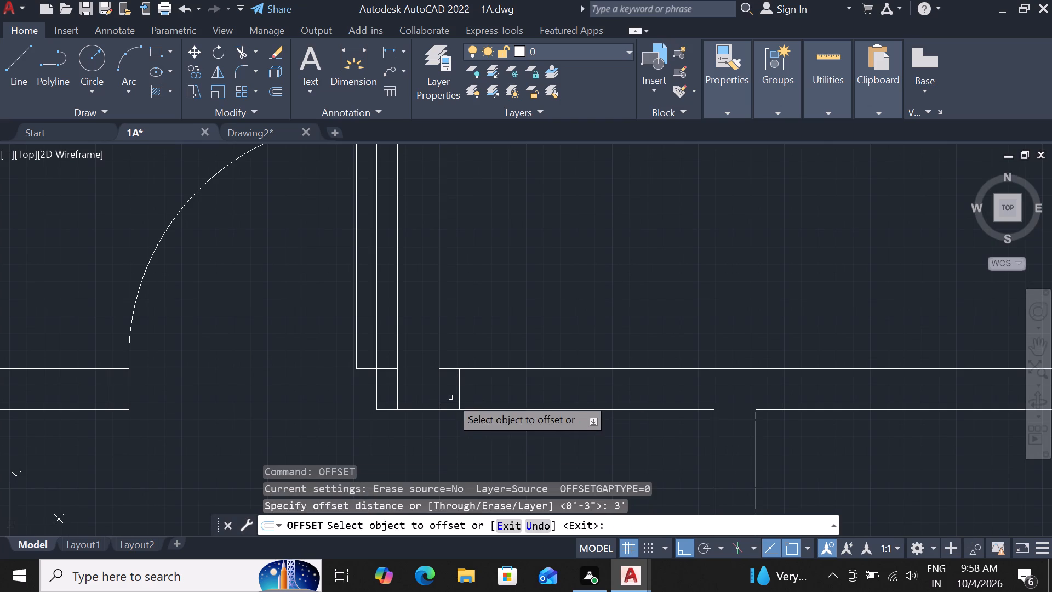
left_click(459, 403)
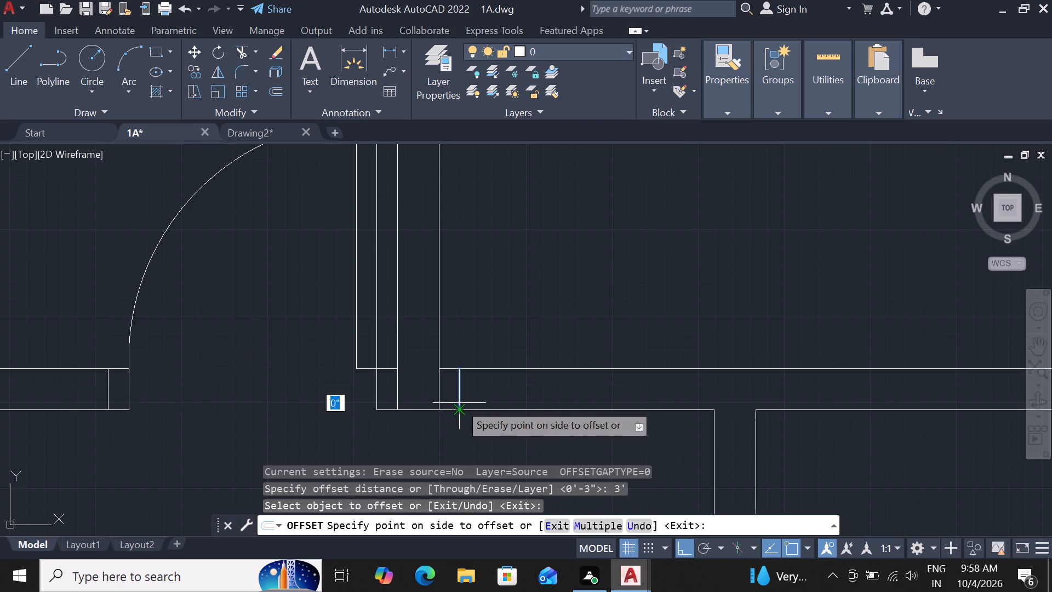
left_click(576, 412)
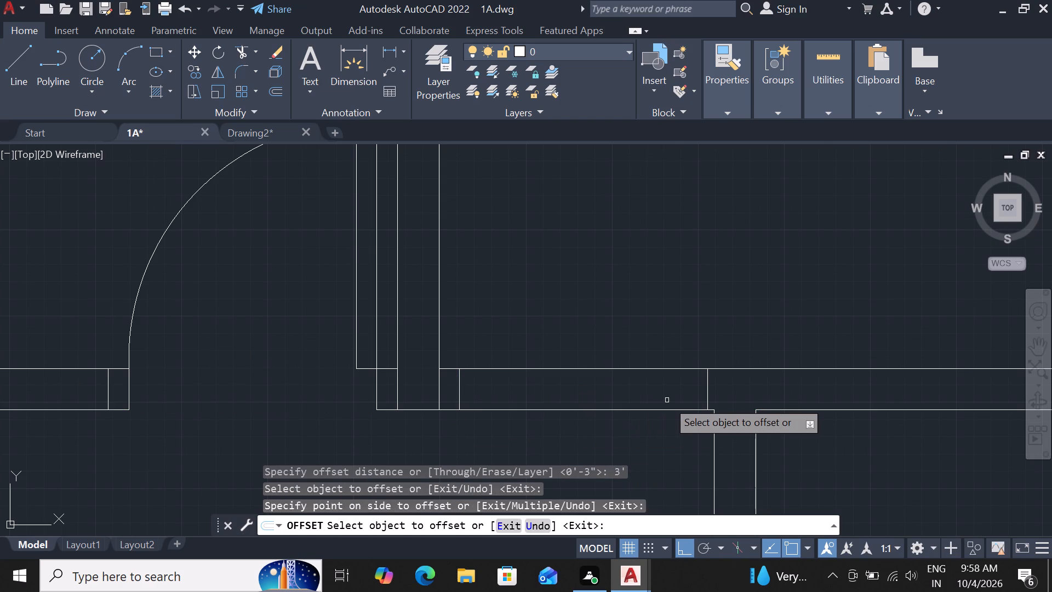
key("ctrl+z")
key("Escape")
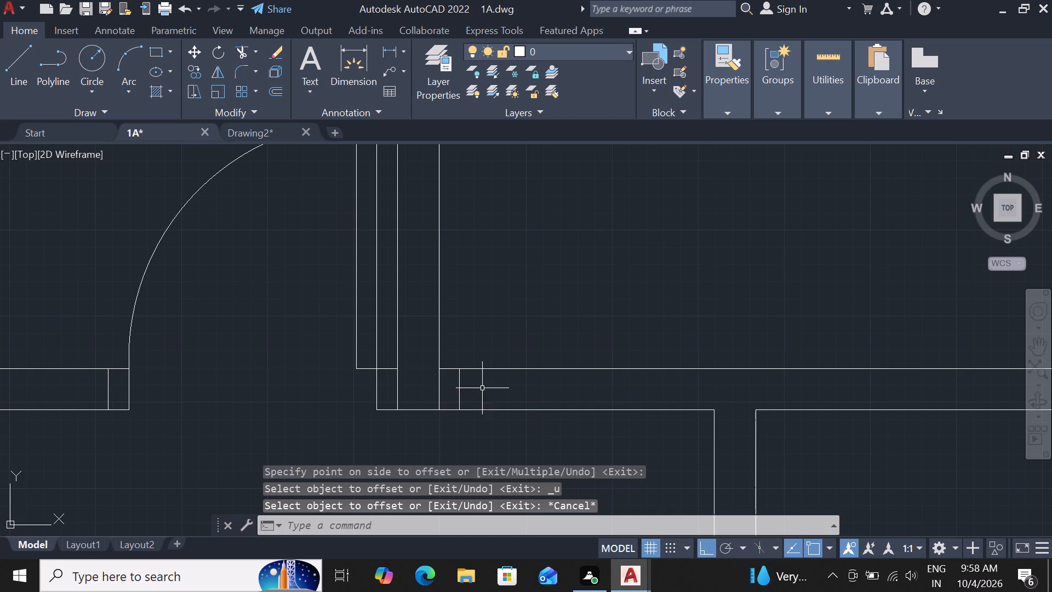
Offset the inner jamb line in the upper-right room's bottom wall 2'6" to the right.
key("o")
type("f")
key("space")
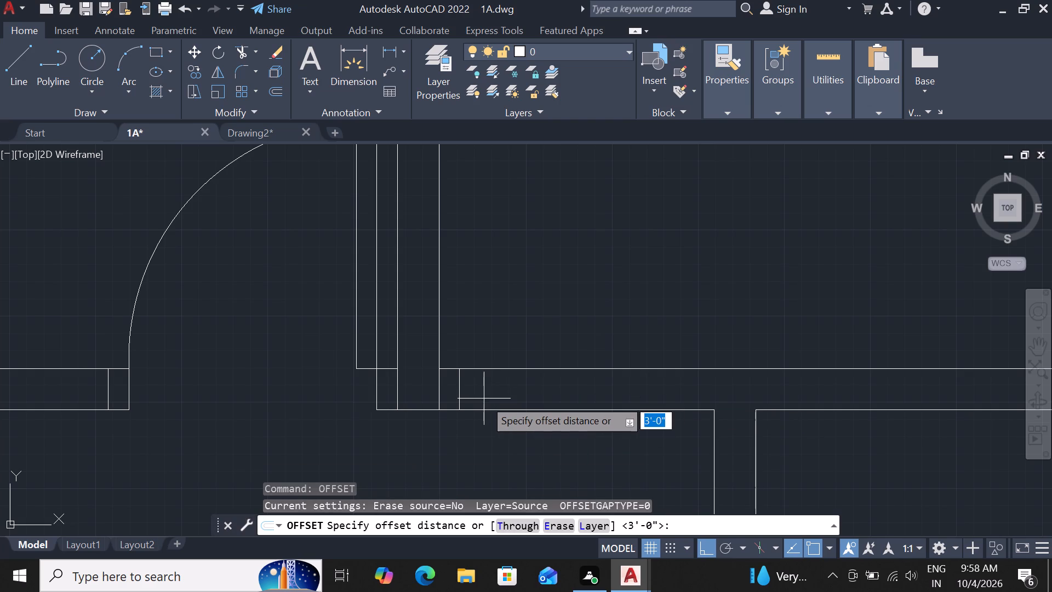
key("2")
type("'6")
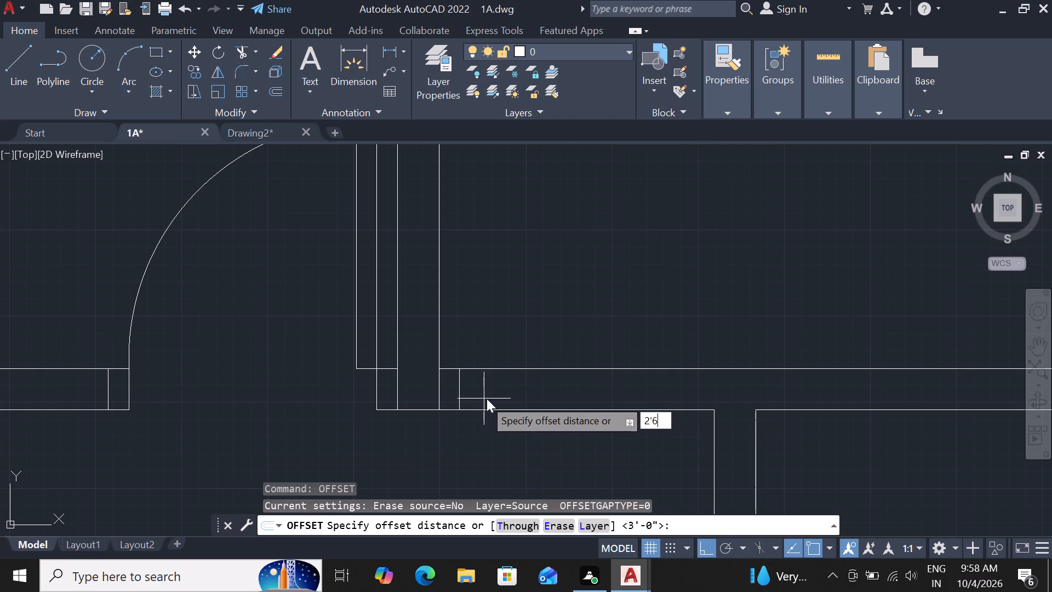
key("shift+quotedbl")
key("Return")
left_click(459, 391)
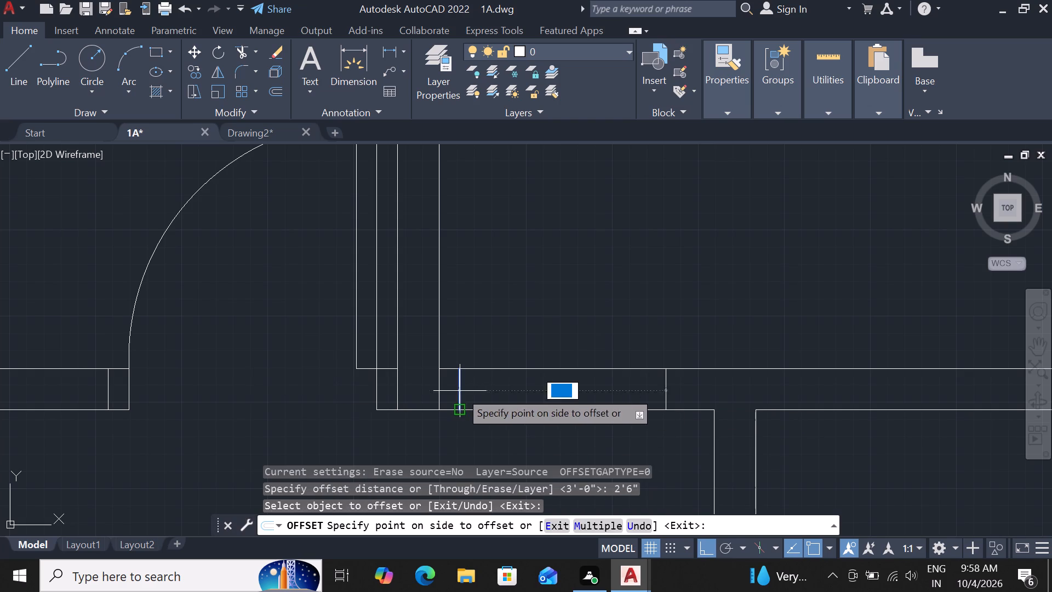
left_click(585, 391)
key("Escape")
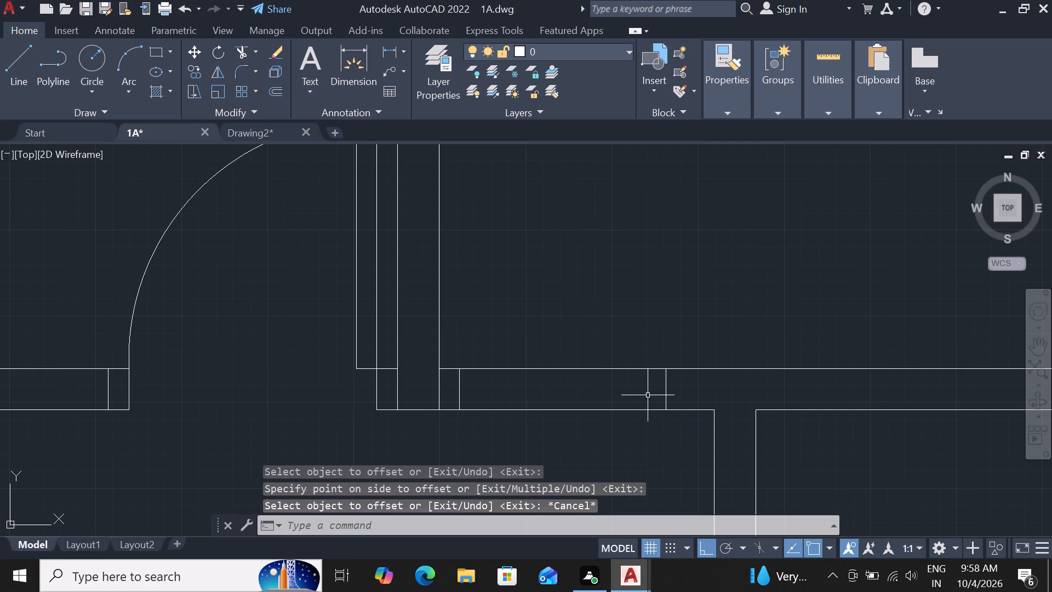
Offset the new line on the far side of the opening 3" to the right to complete the right jamb.
type("og")
key("Escape")
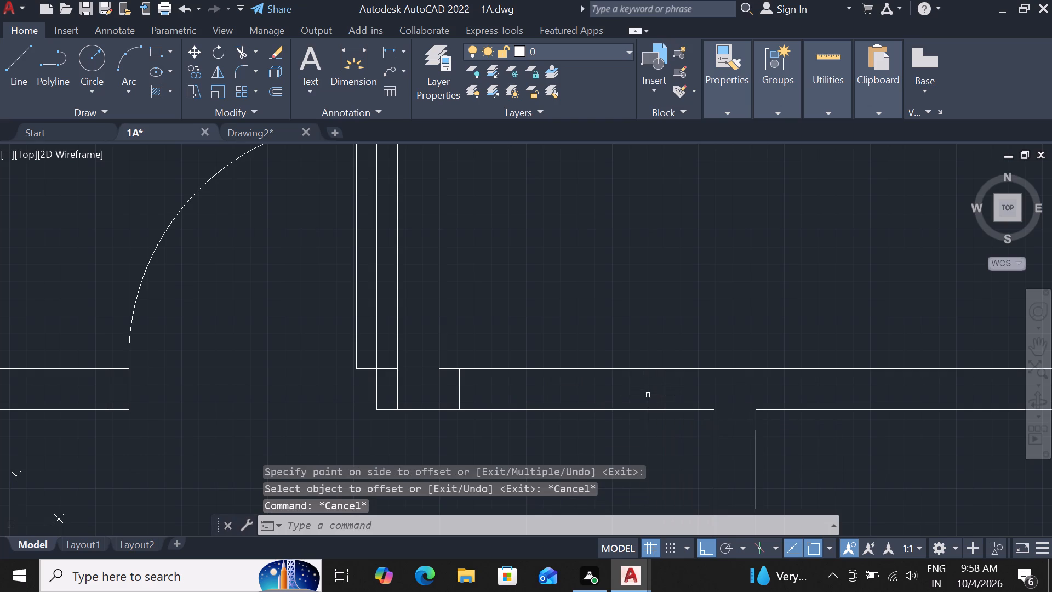
type("of 3")
key("shift+quotedbl")
key("Return")
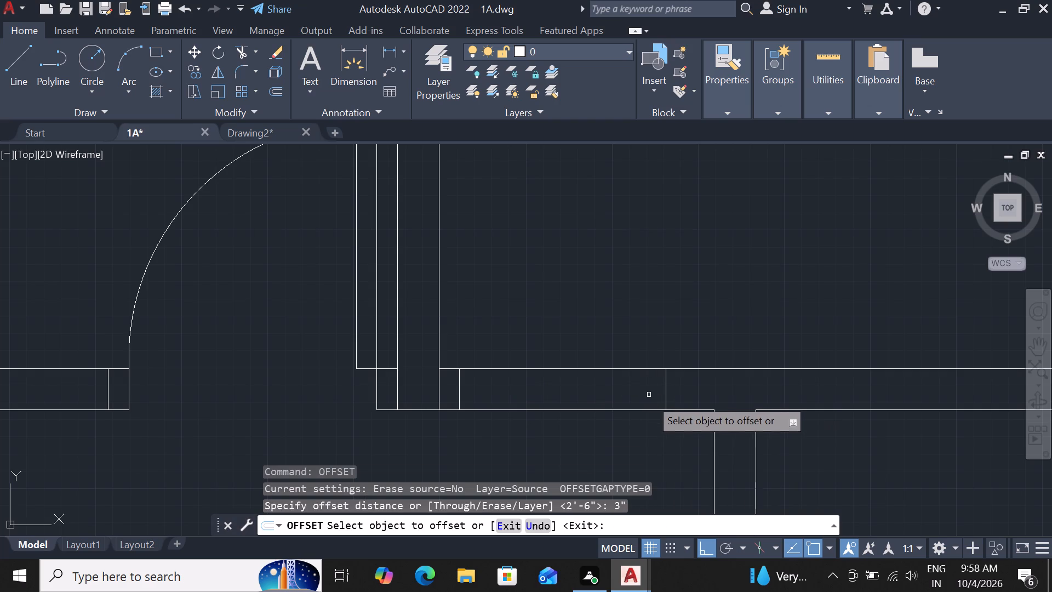
left_click(666, 388)
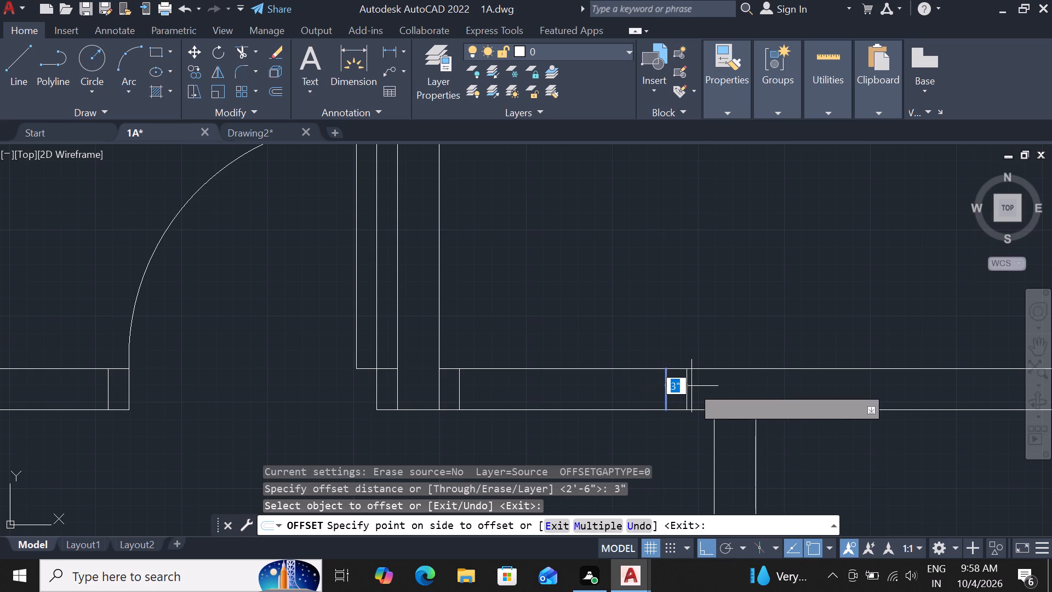
left_click(693, 386)
key("Escape")
Trim both bottom-wall lines between the two jambs to open the 2'6" doorway in the upper-right room.
type("tr")
key("space")
key("space")
left_click_drag(573, 438, 572, 416)
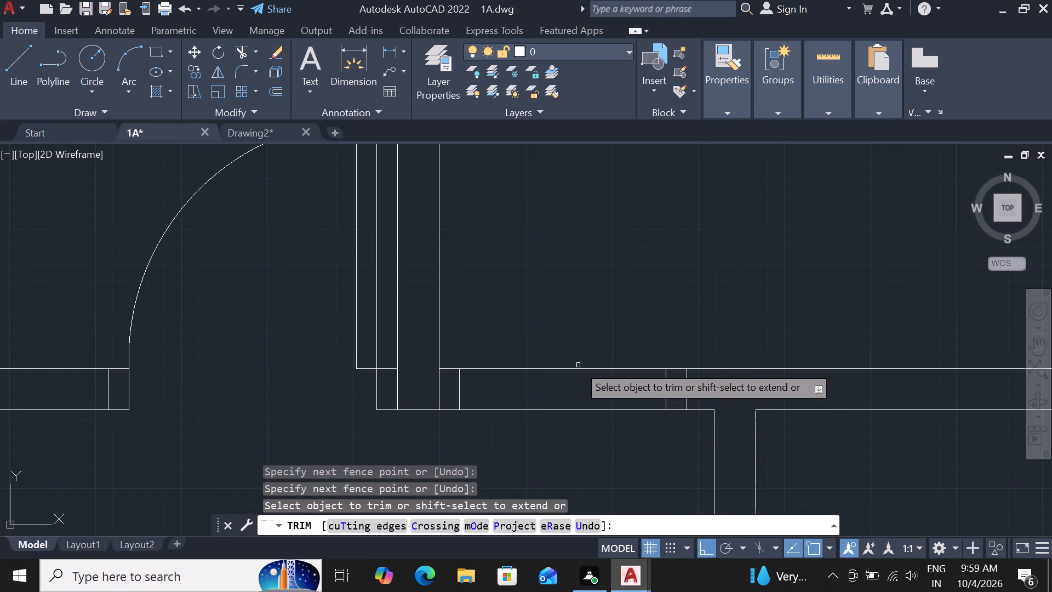
left_click_drag(578, 368, 573, 383)
left_click(568, 411)
scroll(568, 412, "down", 1)
key("Escape")
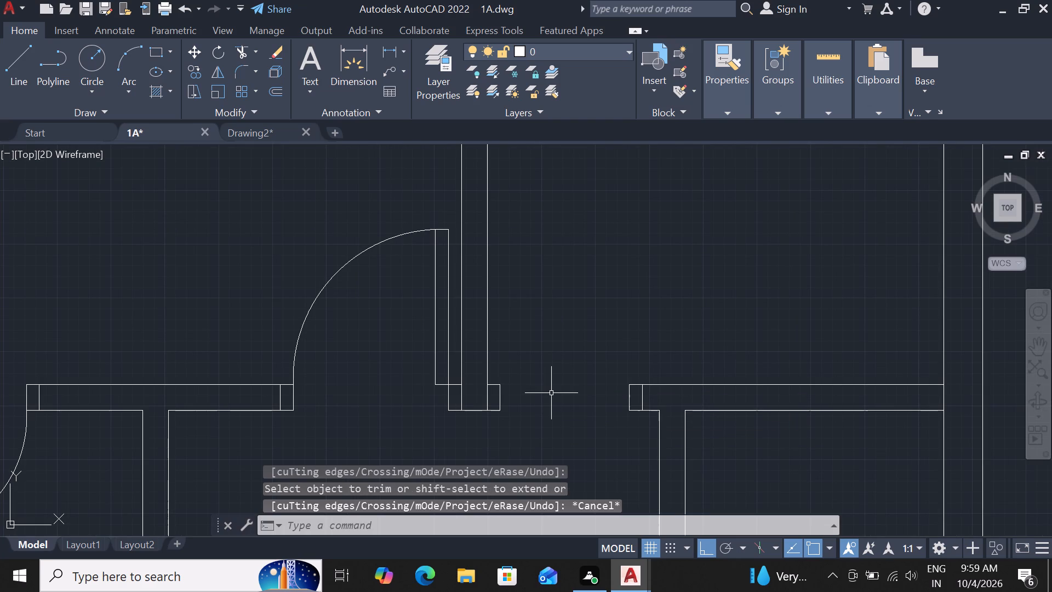
Start a door-leaf rectangle from the left jamb's upper-right corner at the new opening, extending up and right.
type("rec")
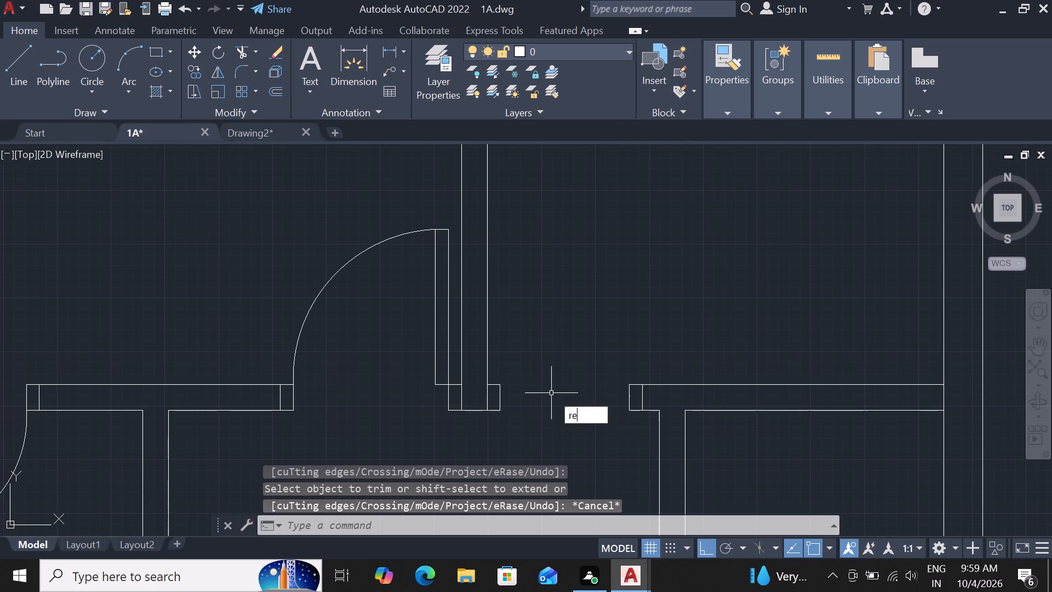
key("space")
left_click_drag(498, 387, 520, 346)
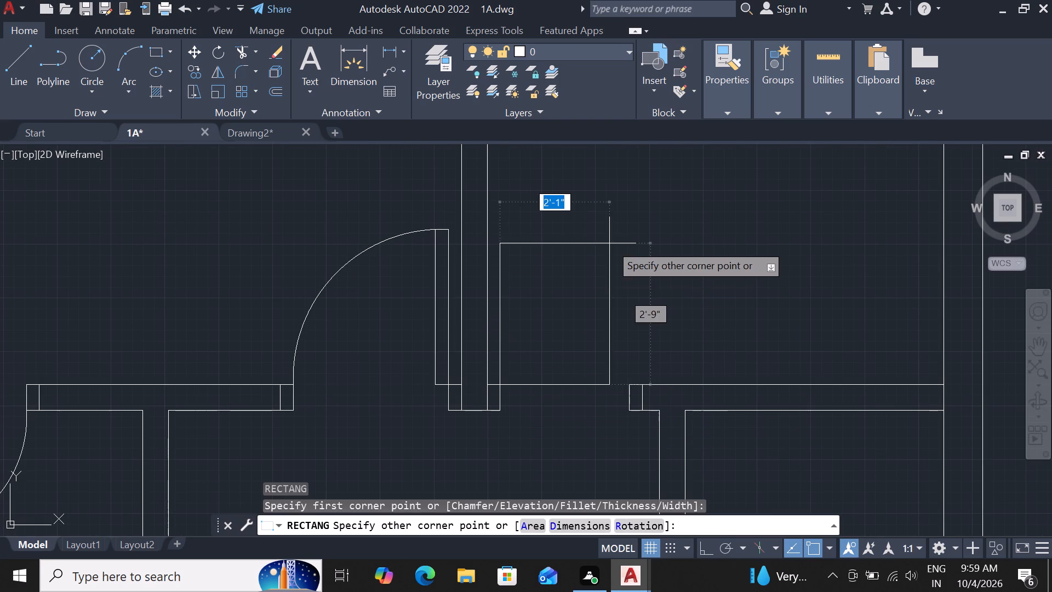
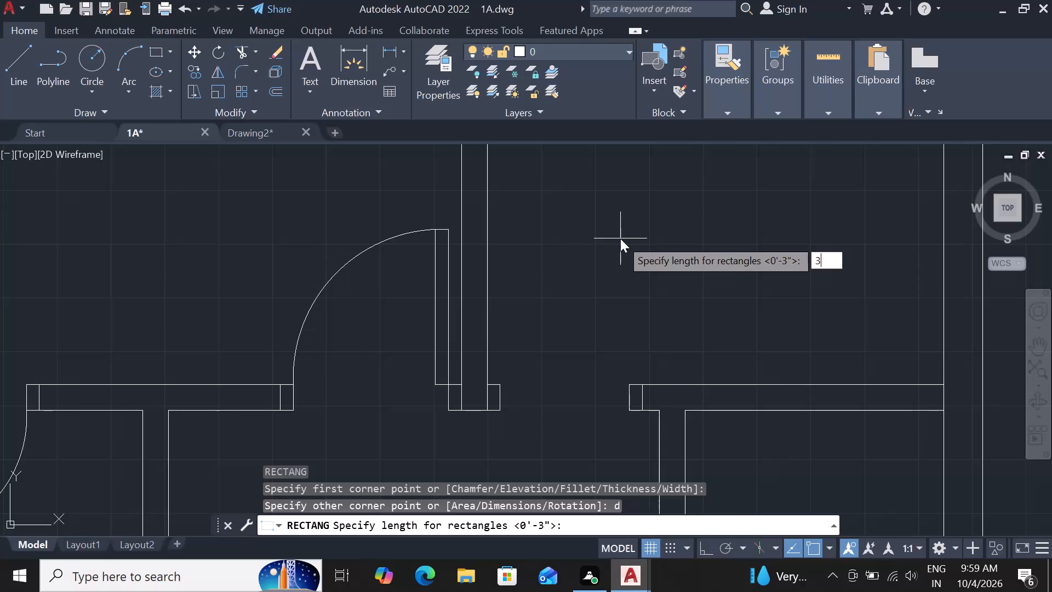
Finish the door-leaf rectangle with length 3" and width 2'6", standing upward from the left jamb of the upper-right room's doorway.
key("shift+quotedbl")
key("Return")
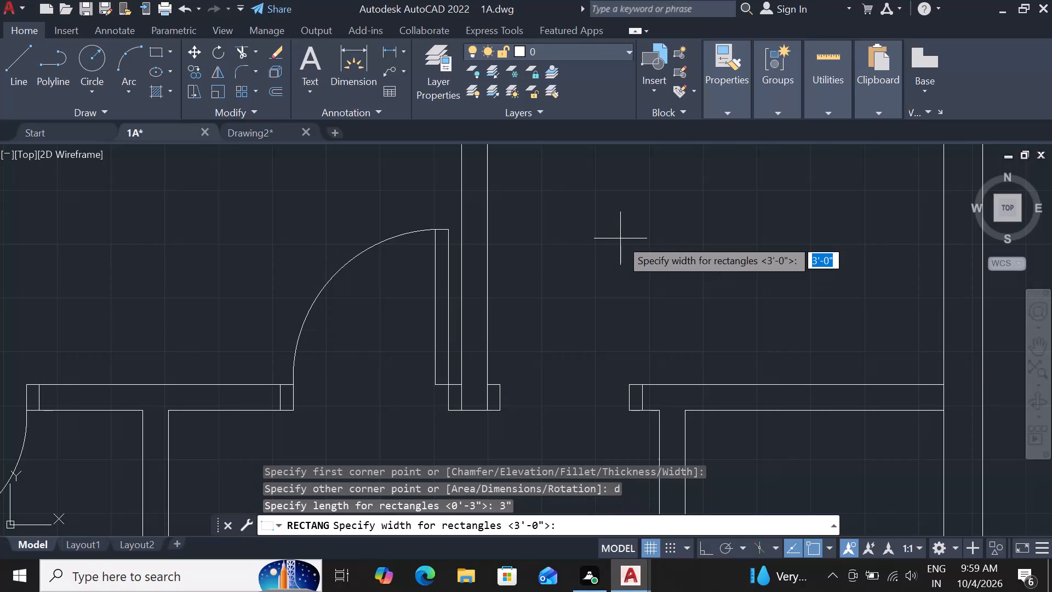
type("2'")
key("6")
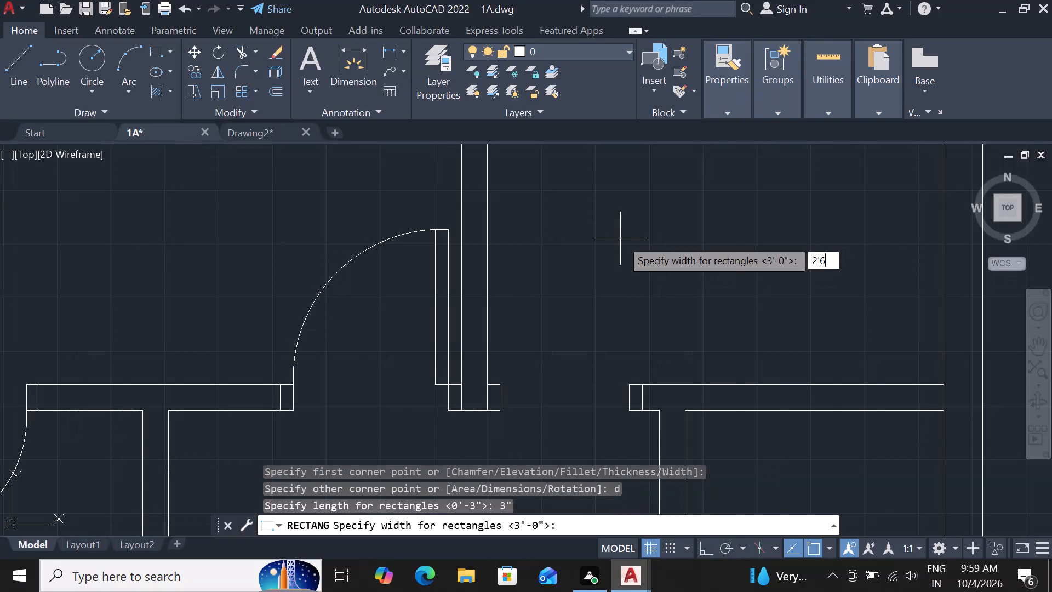
key("shift+quotedbl")
key("Return")
left_click(620, 238)
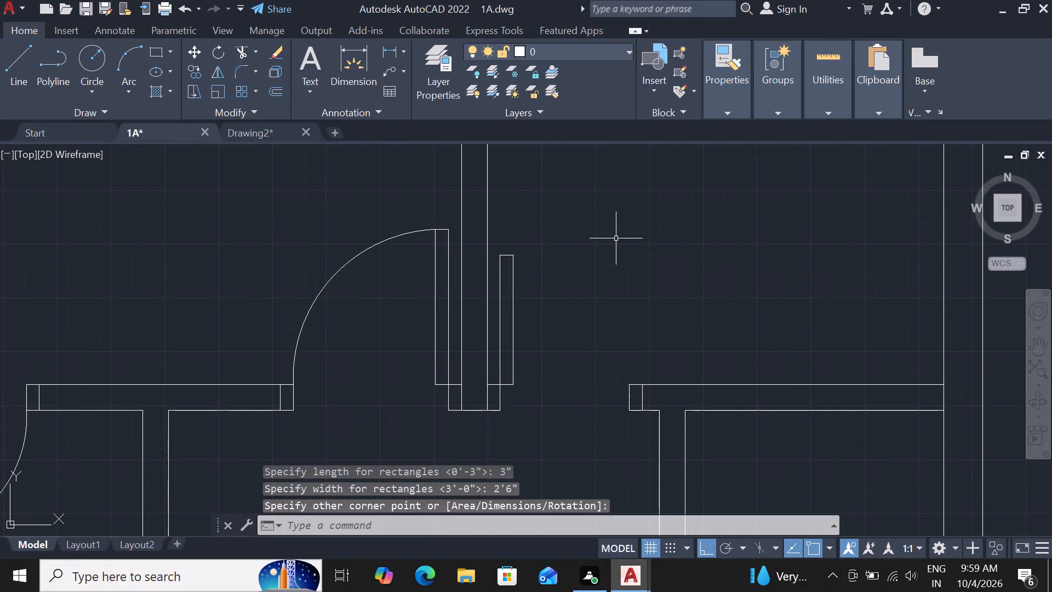
Draw the swing as a three-point arc from the leaf's upper-left corner through its upper-right corner to the right jamb's upper-left corner.
left_click(132, 95)
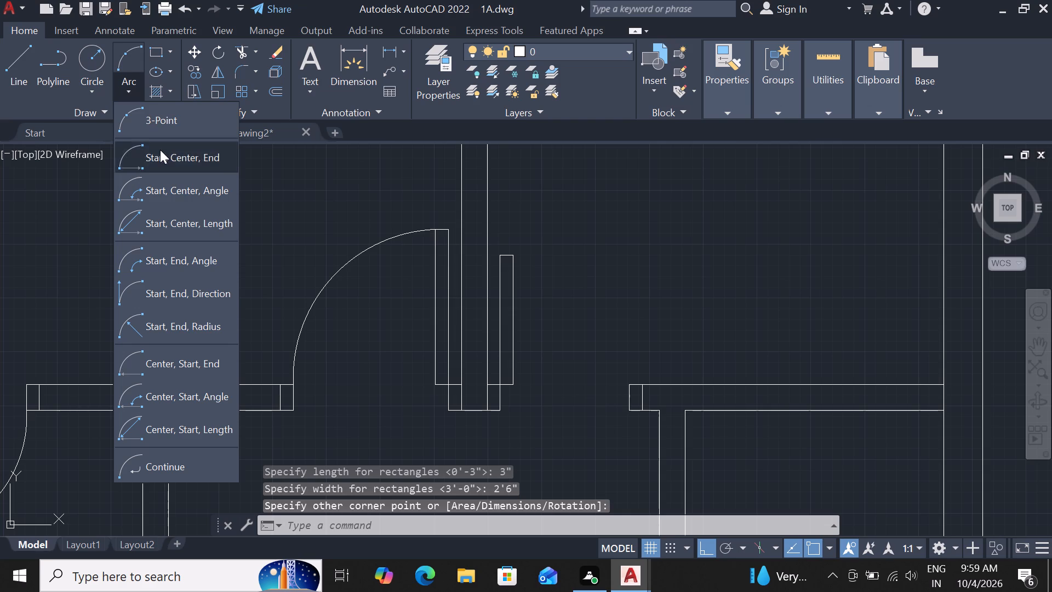
left_click_drag(164, 134, 180, 134)
scroll(473, 238, "up", 2)
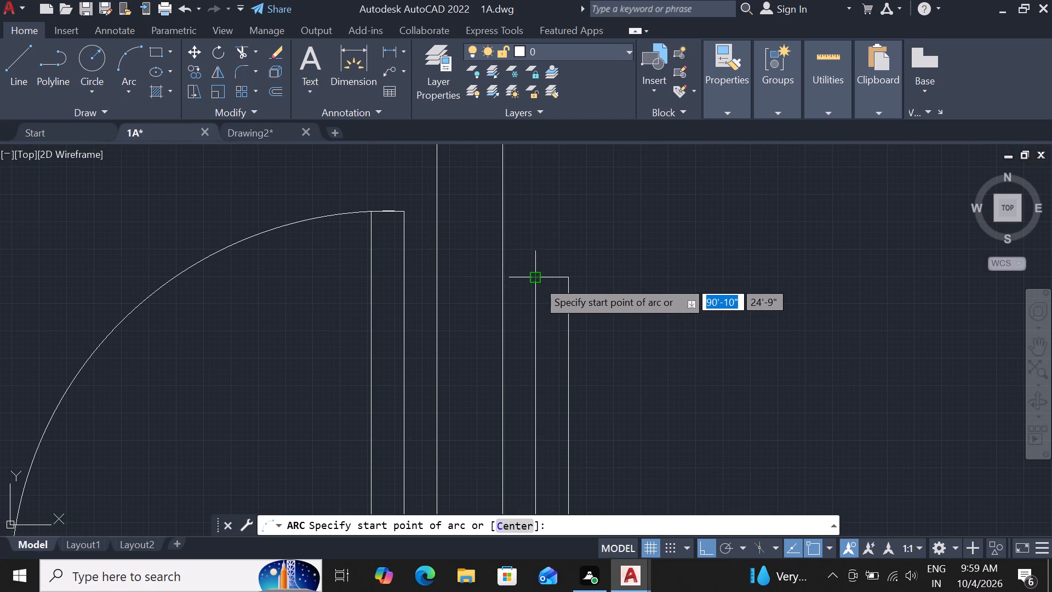
left_click(537, 280)
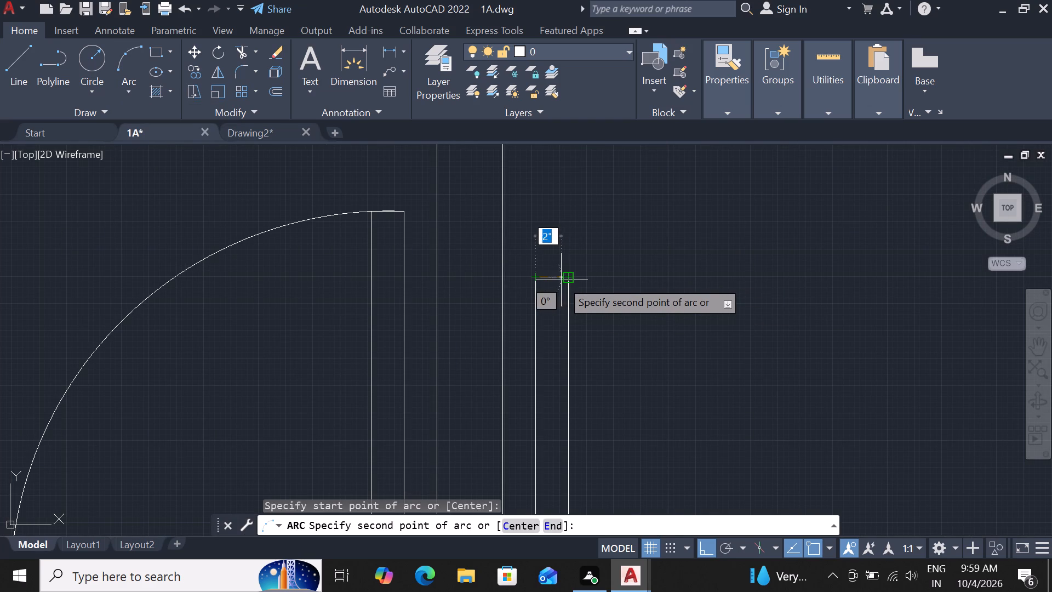
left_click(564, 278)
scroll(465, 242, "down", 3)
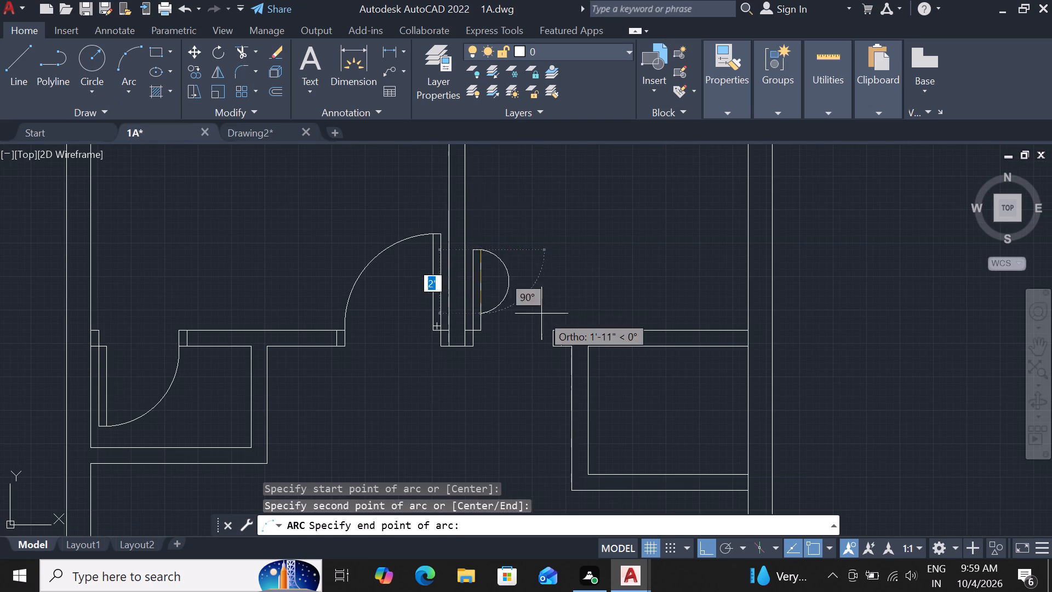
scroll(556, 331, "up", 2)
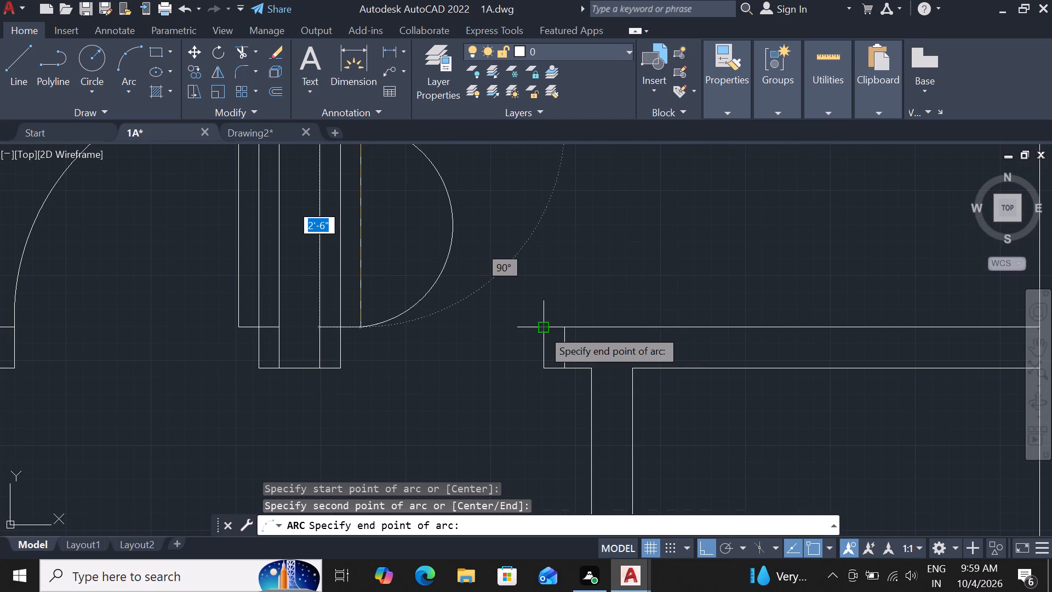
left_click(542, 329)
Copy the upper-right room's door leaf, swing arc and four jamb lines about 2'-11" straight down from the left jamb's lower corner.
scroll(574, 305, "down", 5)
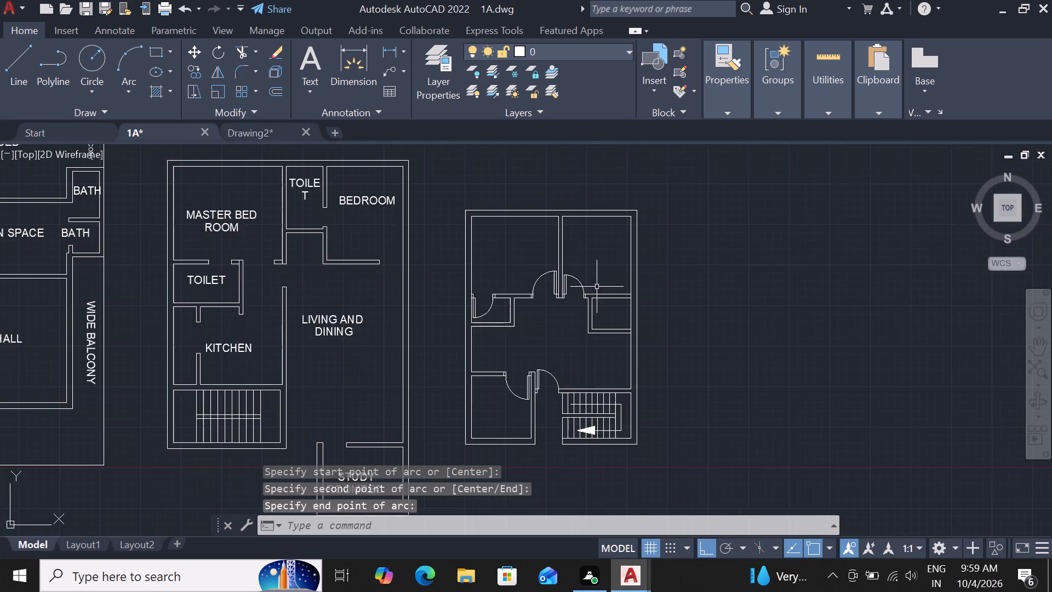
scroll(597, 296, "down", 1)
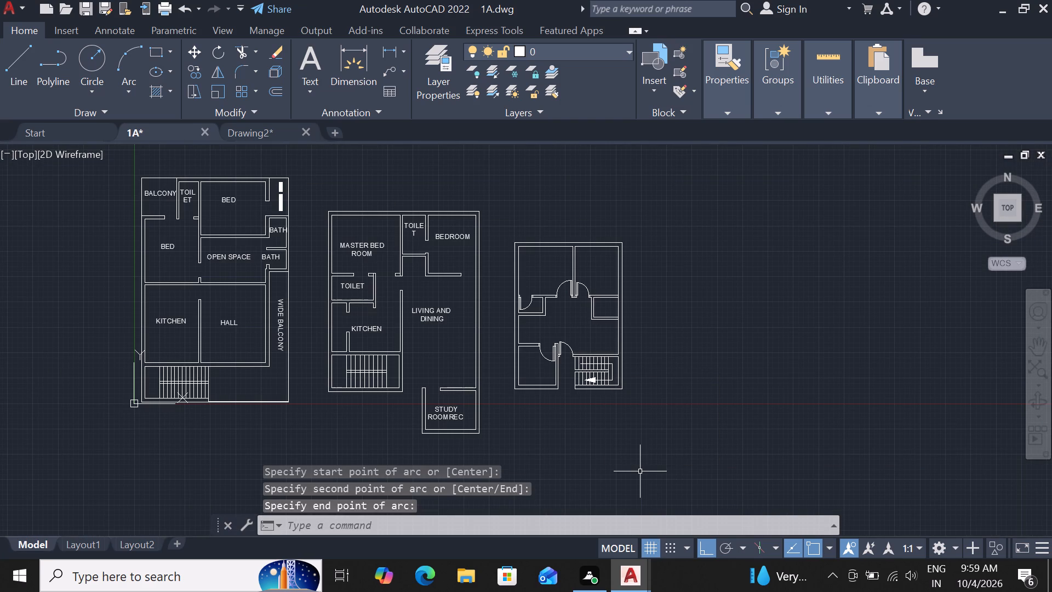
scroll(621, 289, "up", 3)
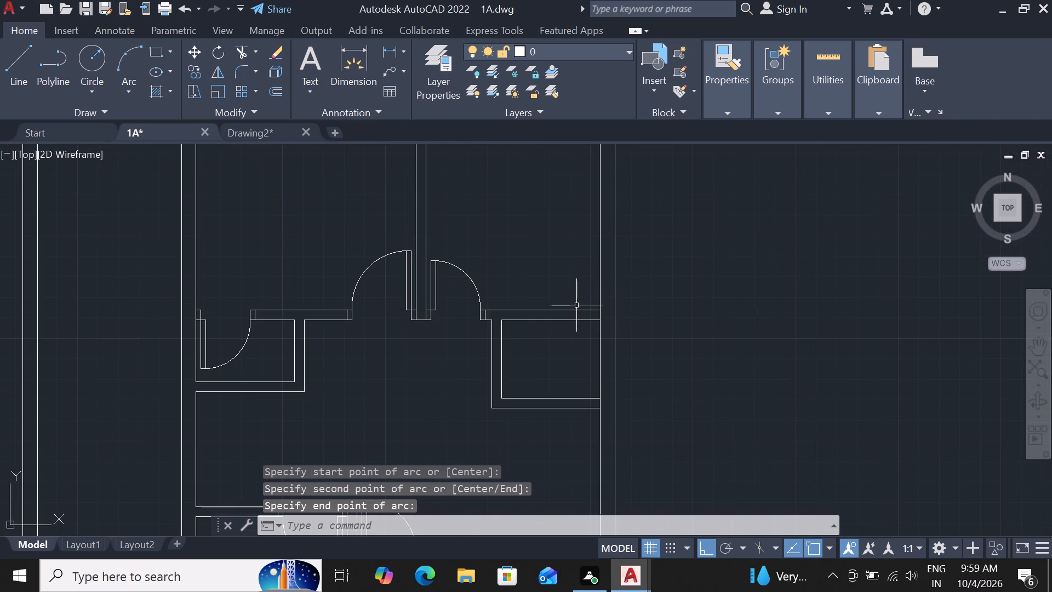
scroll(524, 353, "up", 2)
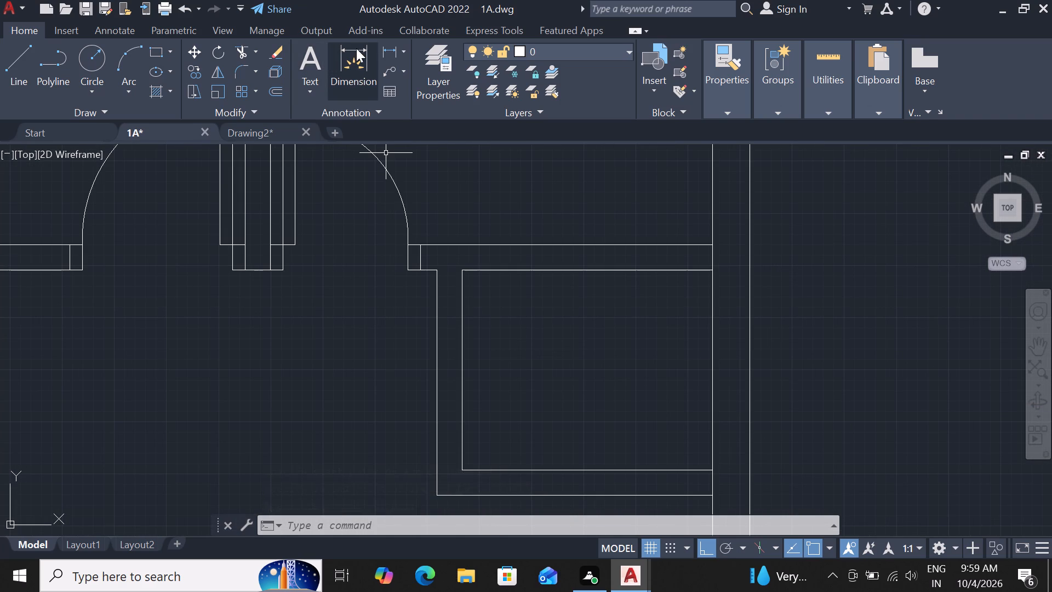
scroll(294, 218, "down", 1)
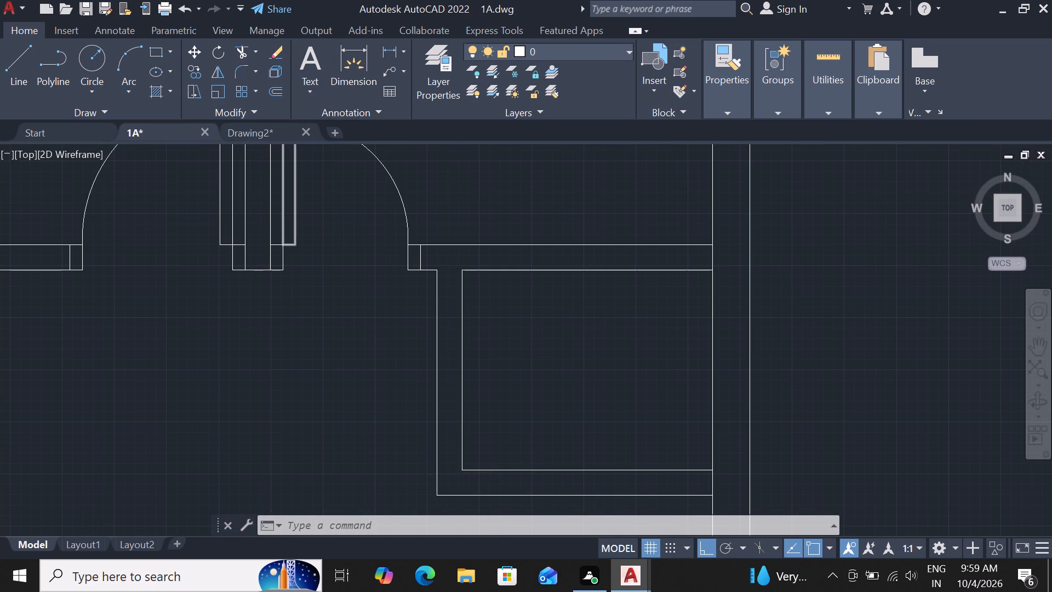
left_click(294, 218)
left_click(366, 215)
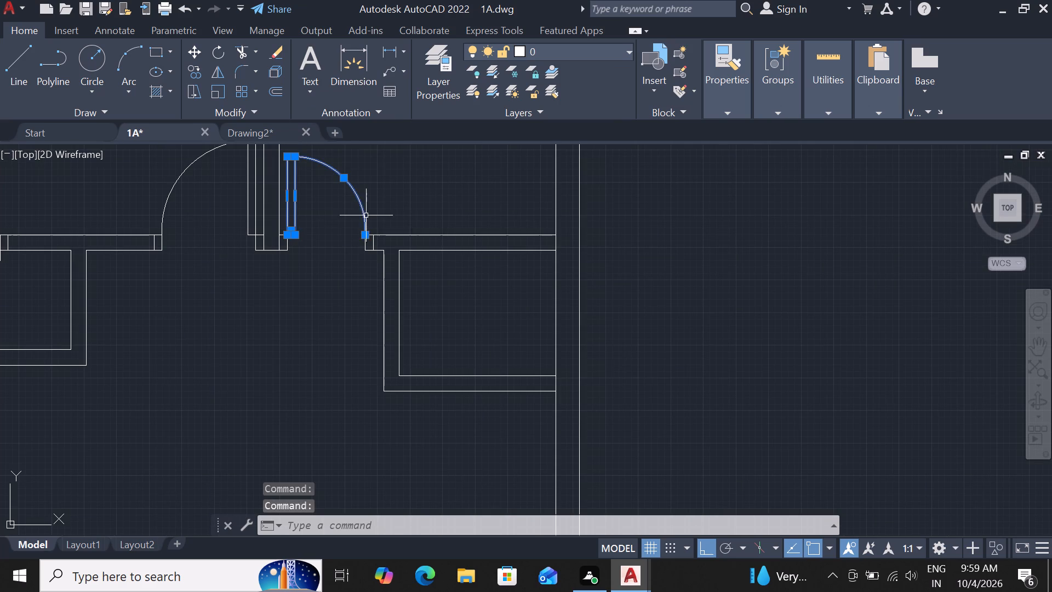
scroll(372, 249, "up", 2)
left_click(369, 235)
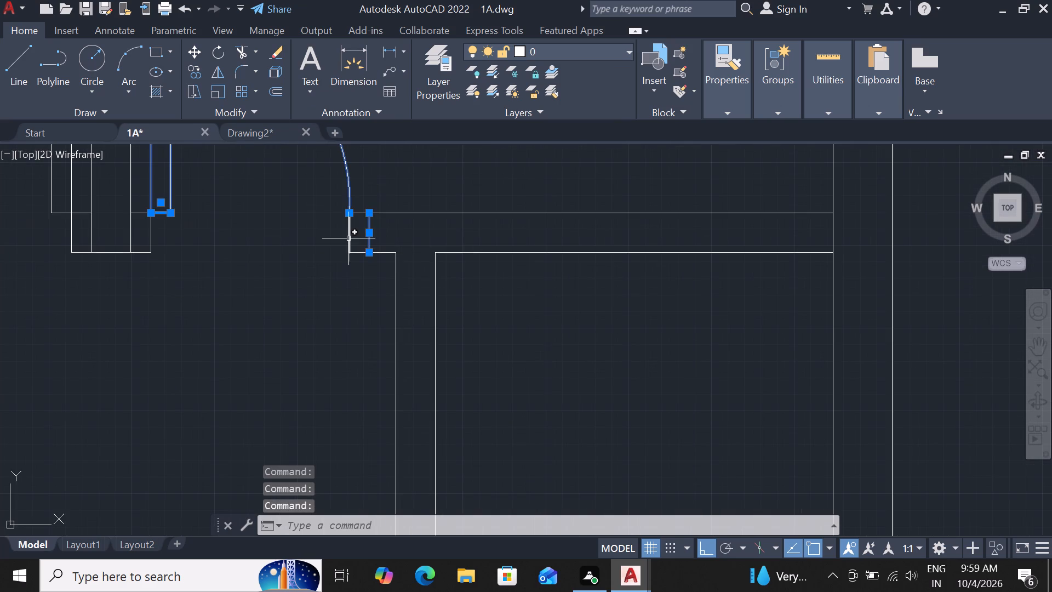
left_click(348, 238)
left_click(151, 242)
left_click(130, 234)
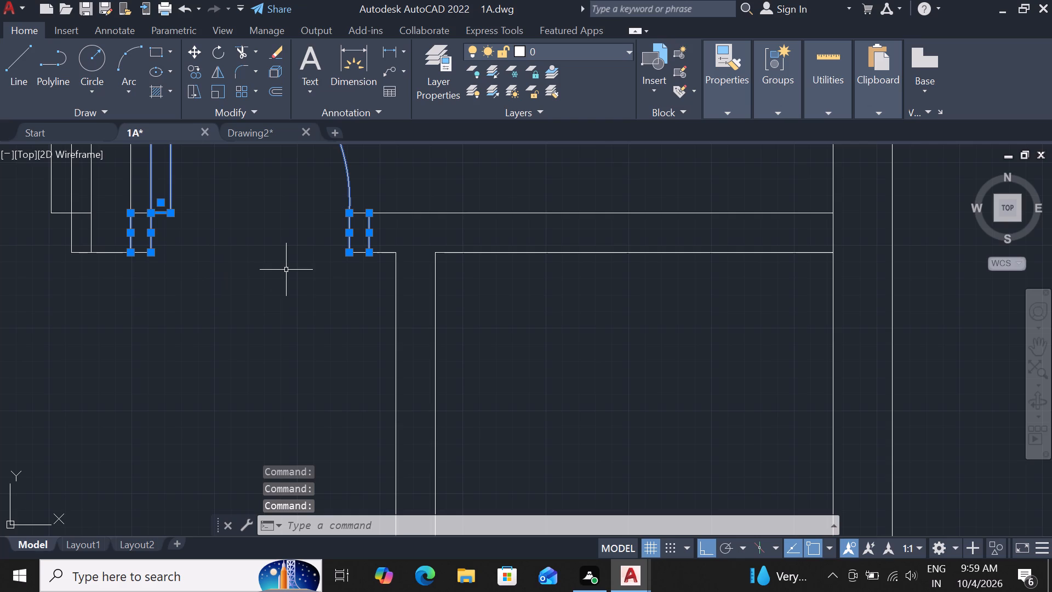
key("m")
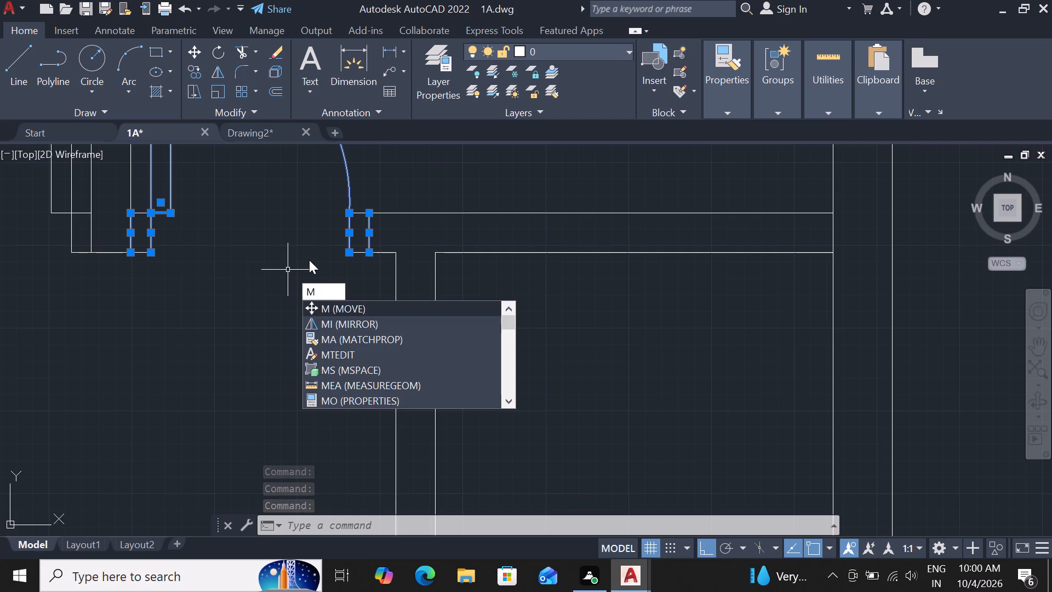
key("BackSpace")
type("co")
key("space")
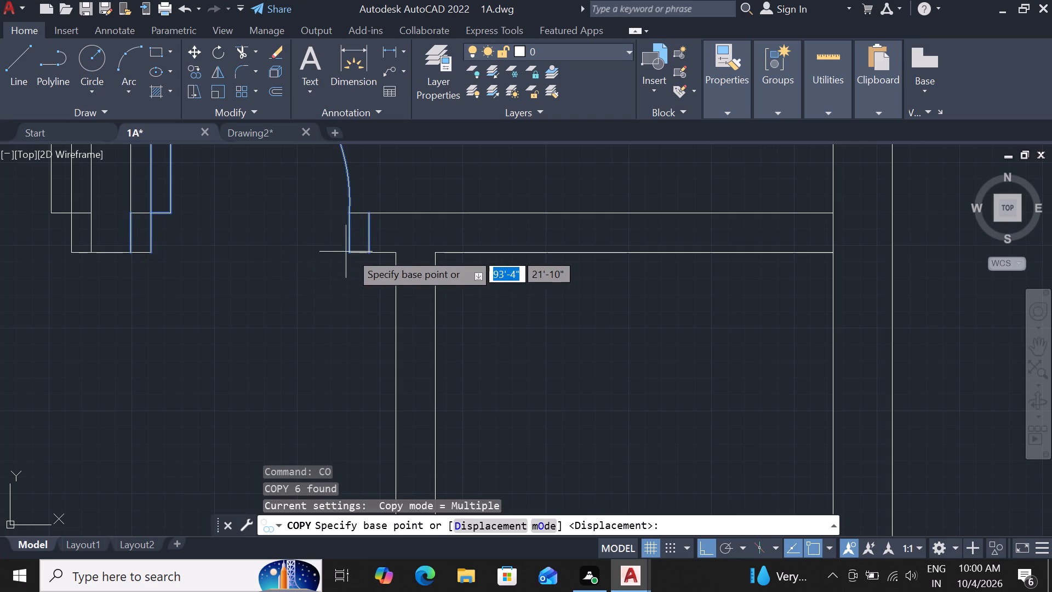
left_click(127, 250)
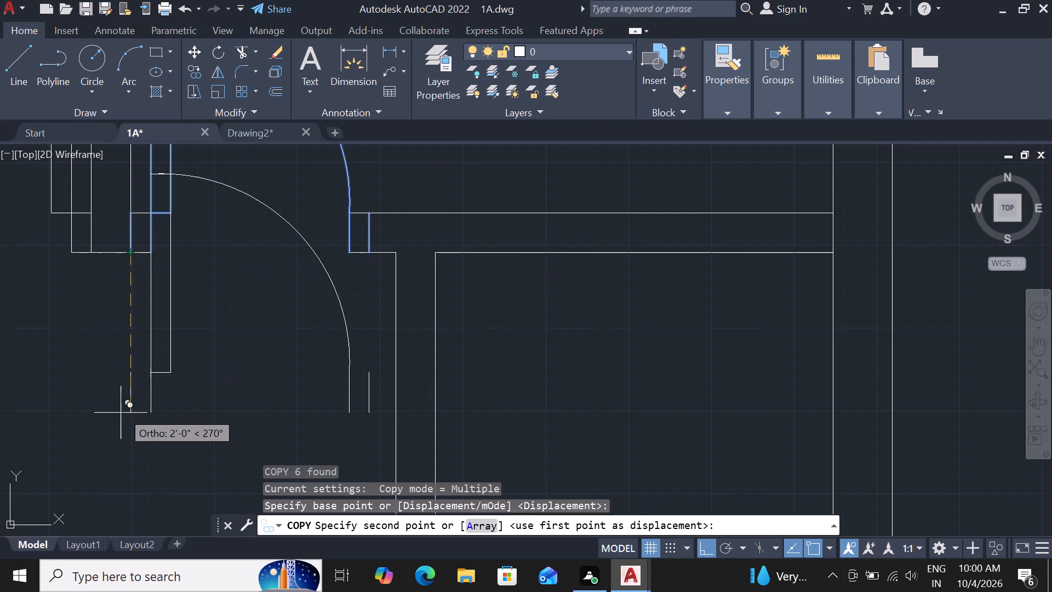
left_click(83, 483)
type("ro")
key("space")
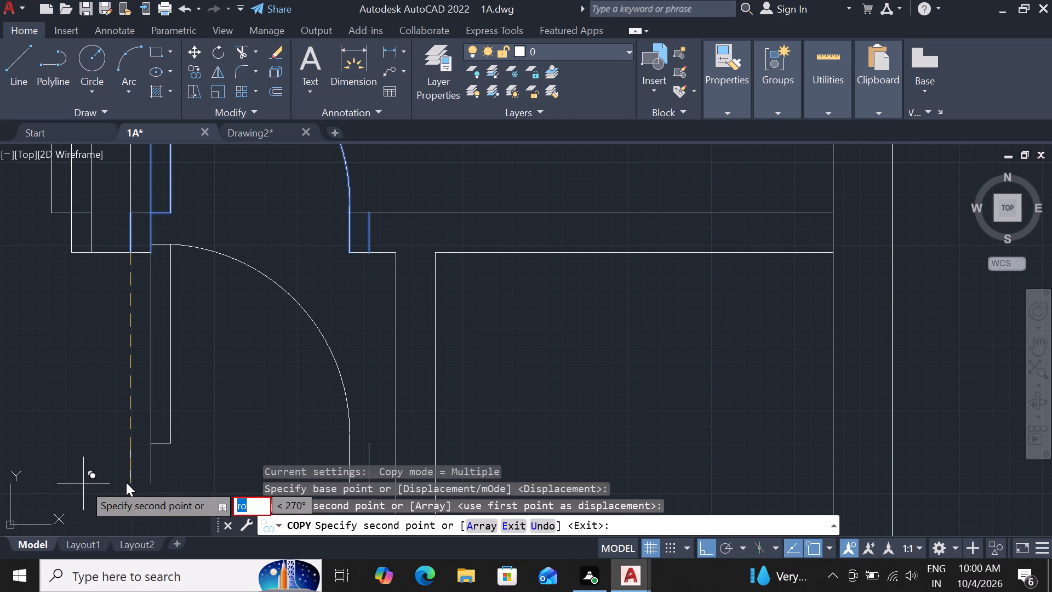
key("Escape")
Rotate the copied door leaf, swing arc and four jamb lines to 270° about the left outer jamb line's lower end.
left_click(149, 399)
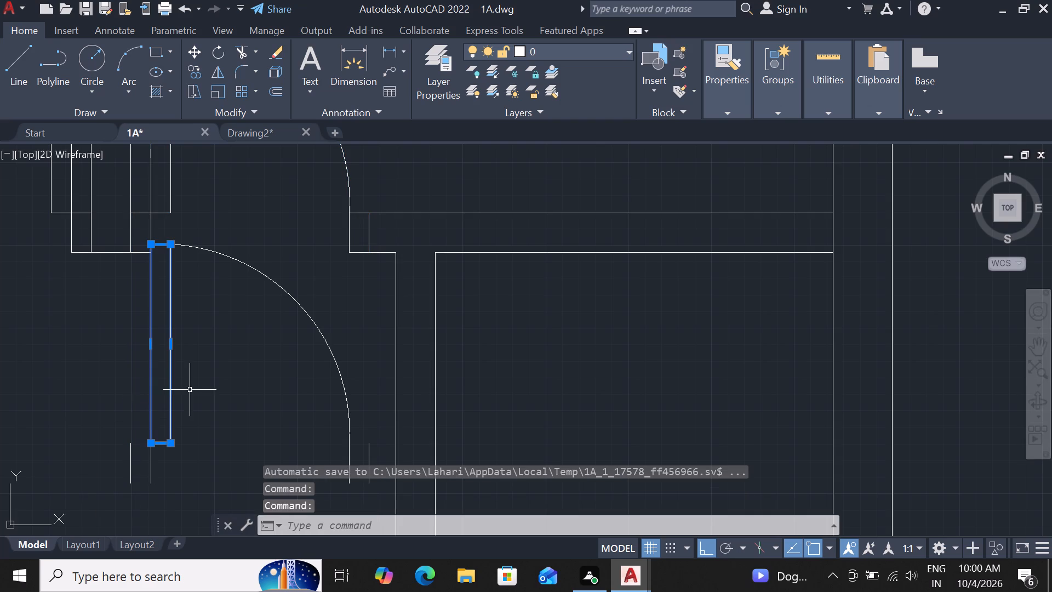
left_click(339, 361)
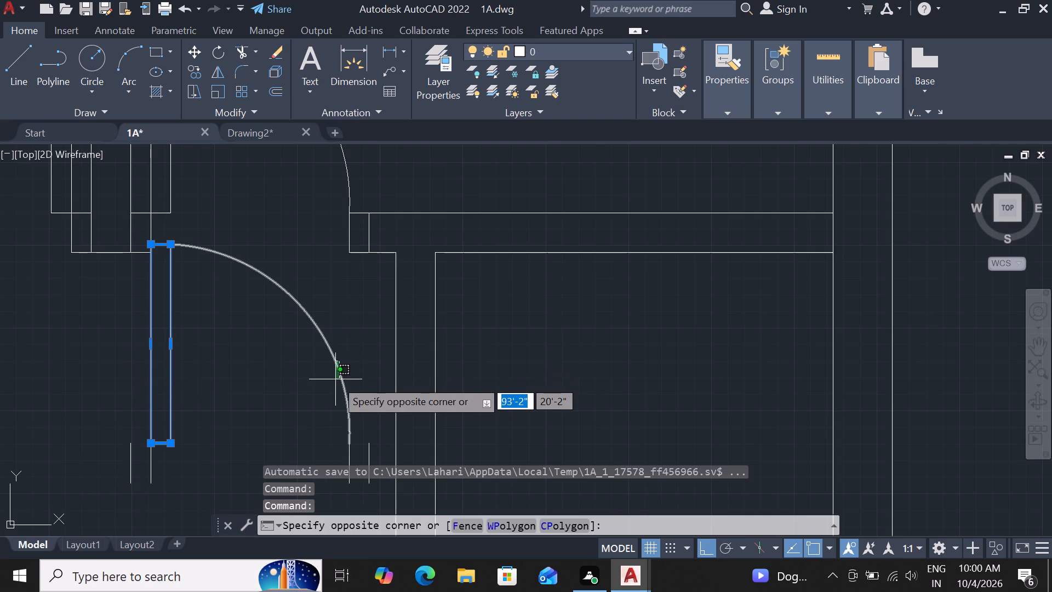
left_click(335, 379)
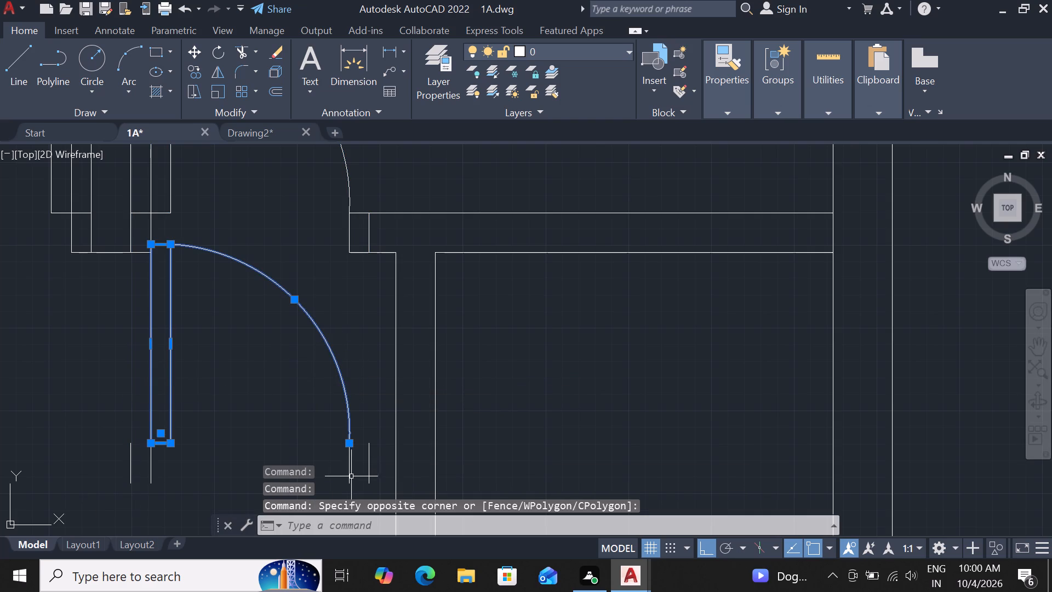
left_click(347, 467)
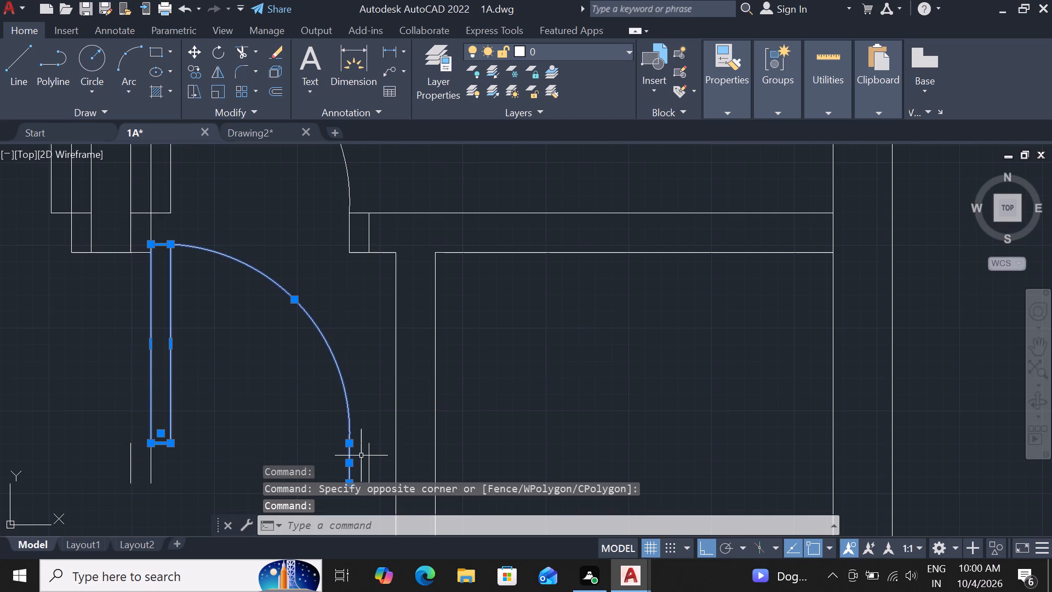
left_click(370, 449)
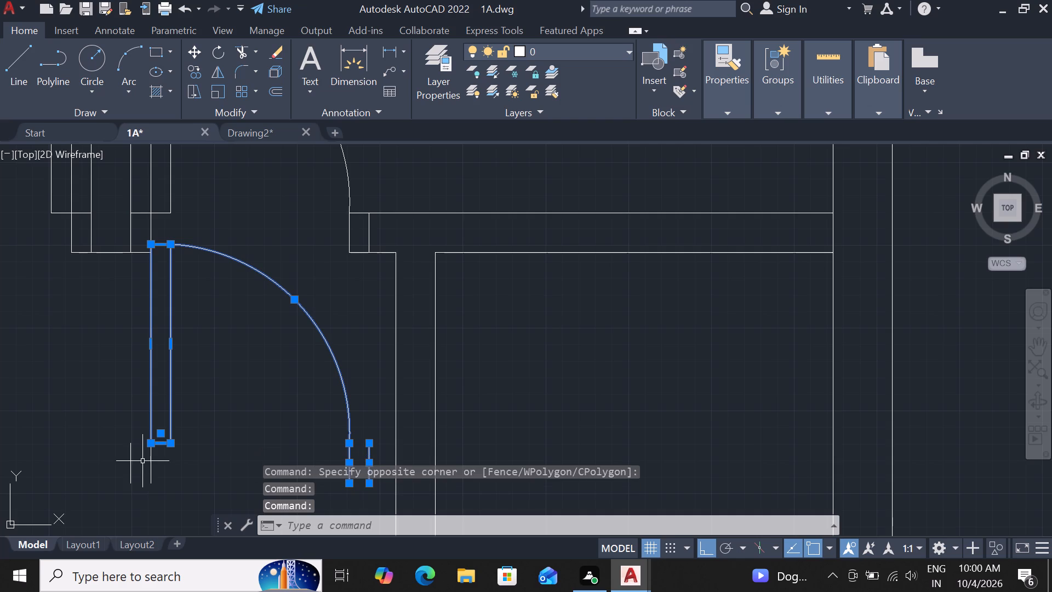
left_click(151, 458)
left_click(131, 472)
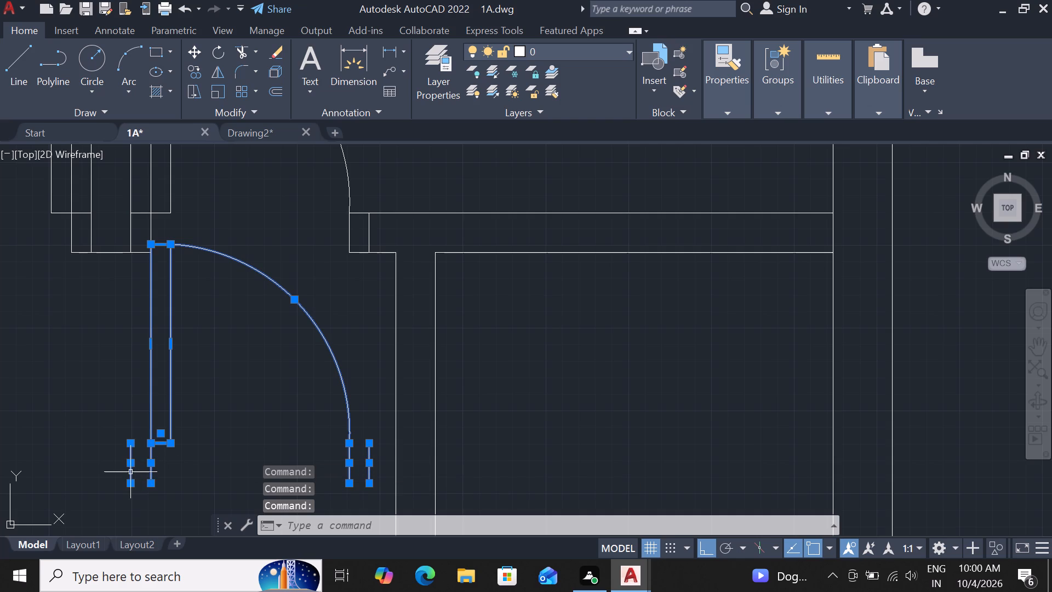
type("ro")
key("space")
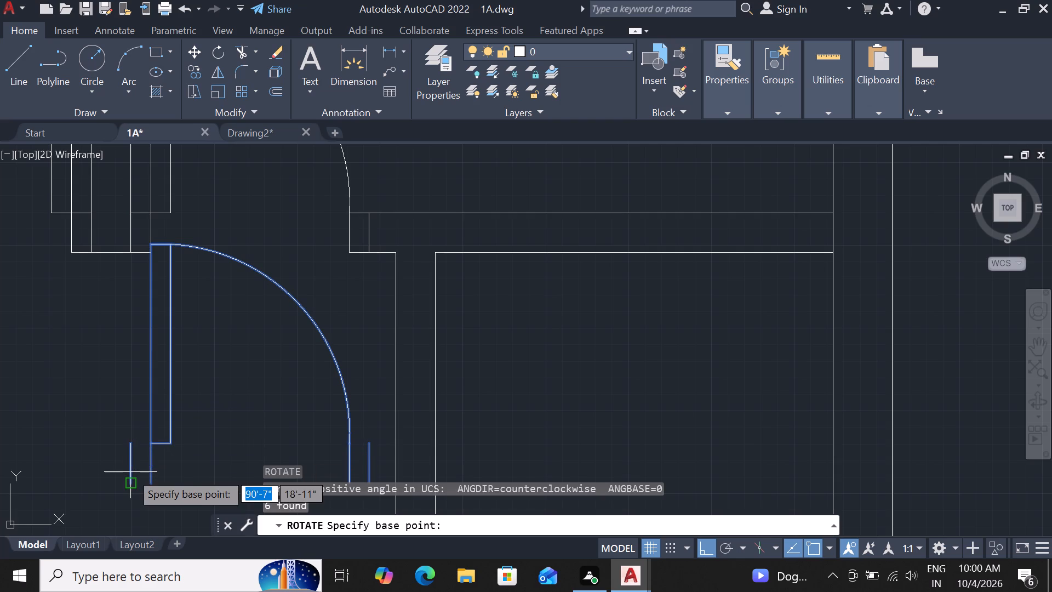
left_click(131, 481)
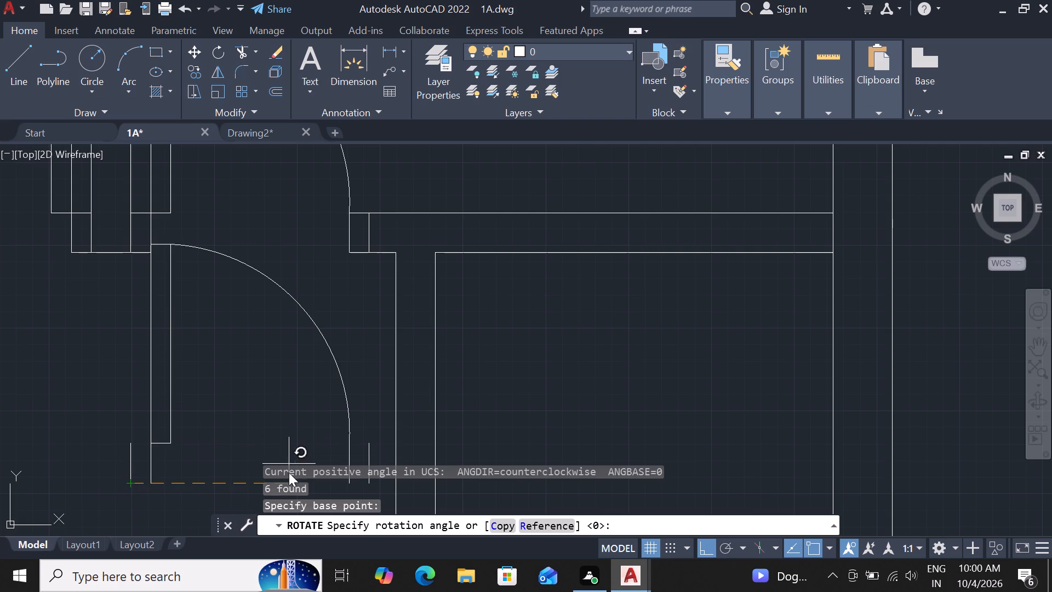
scroll(237, 421, "down", 2)
scroll(284, 377, "down", 1)
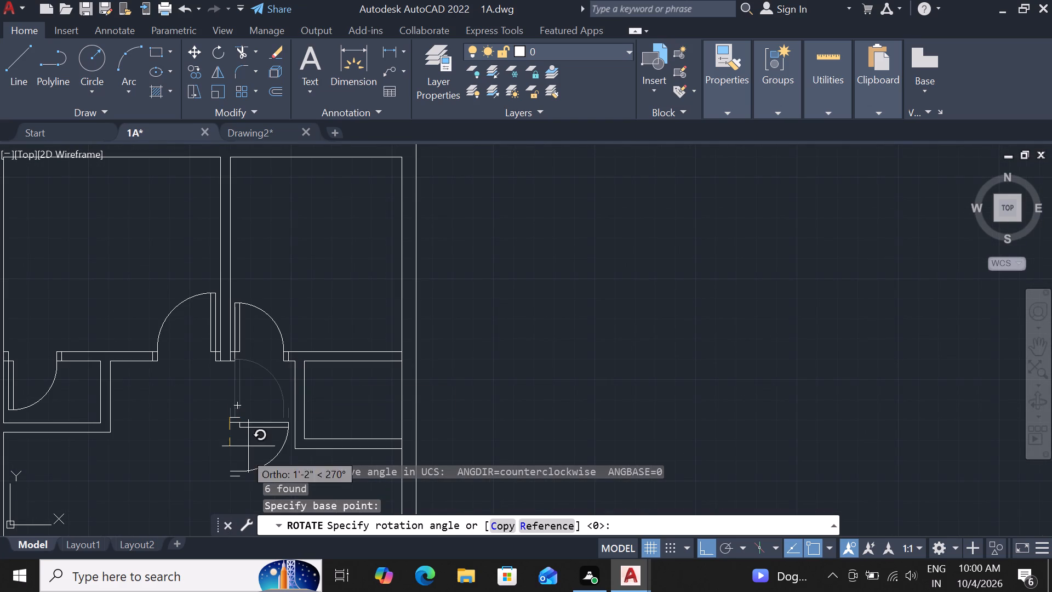
left_click(231, 472)
scroll(219, 442, "up", 1)
key("Escape")
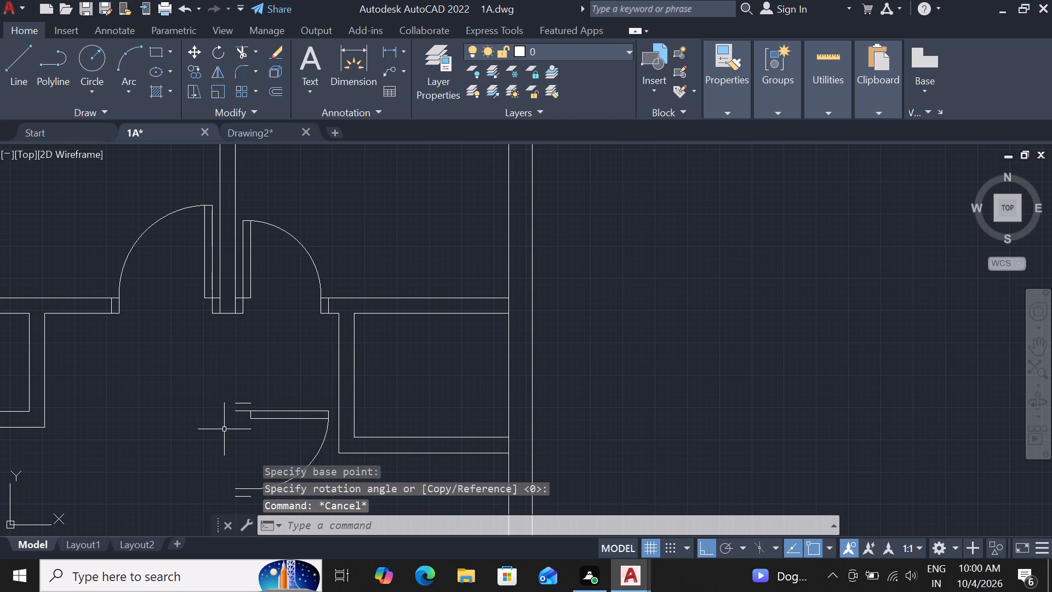
Move the rotated door leaf, swing arc and four jamb lines from the top jamb line's left end to the small right-hand room's upper-left outer wall corner.
scroll(235, 419, "up", 2)
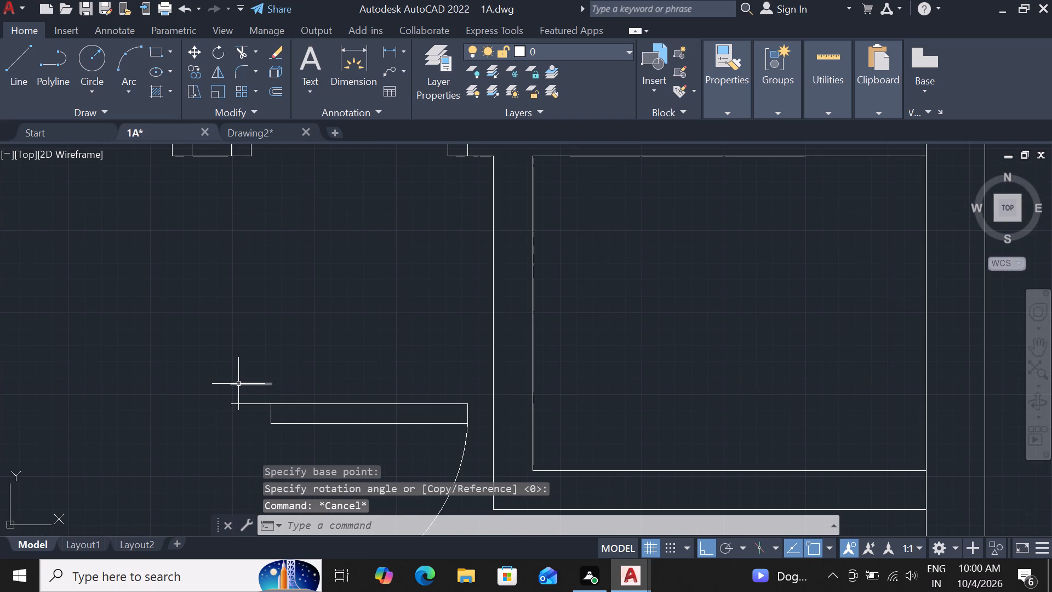
left_click(238, 384)
left_click(248, 406)
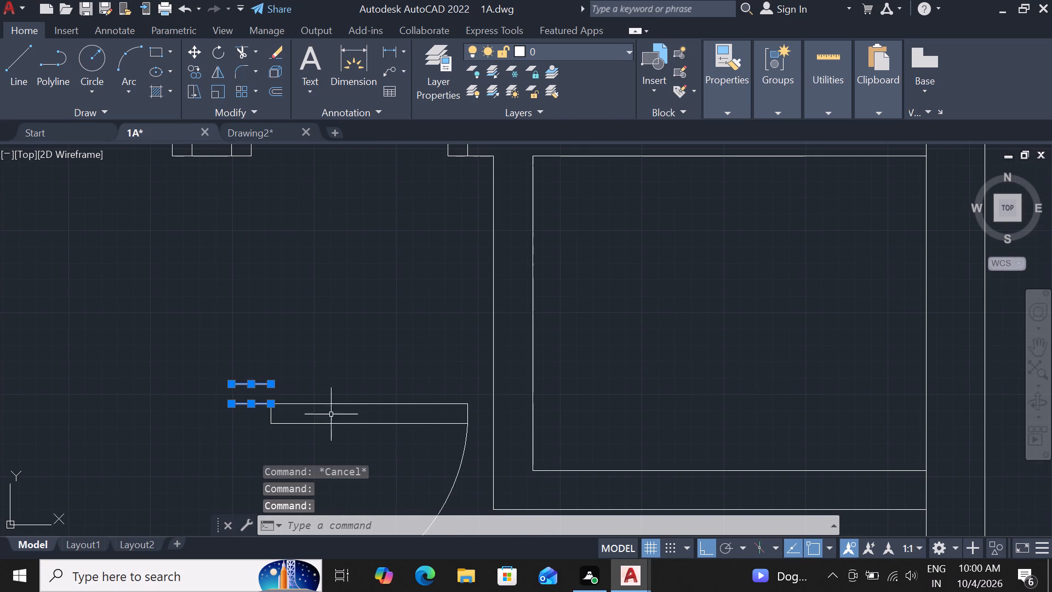
left_click(348, 407)
left_click(359, 403)
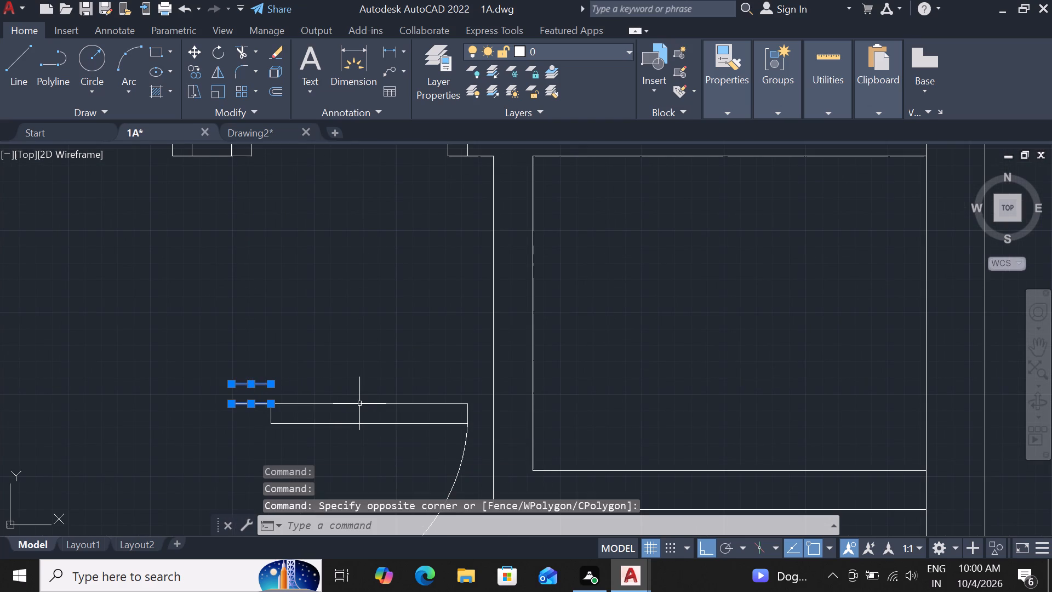
left_click(359, 403)
scroll(359, 403, "down", 2)
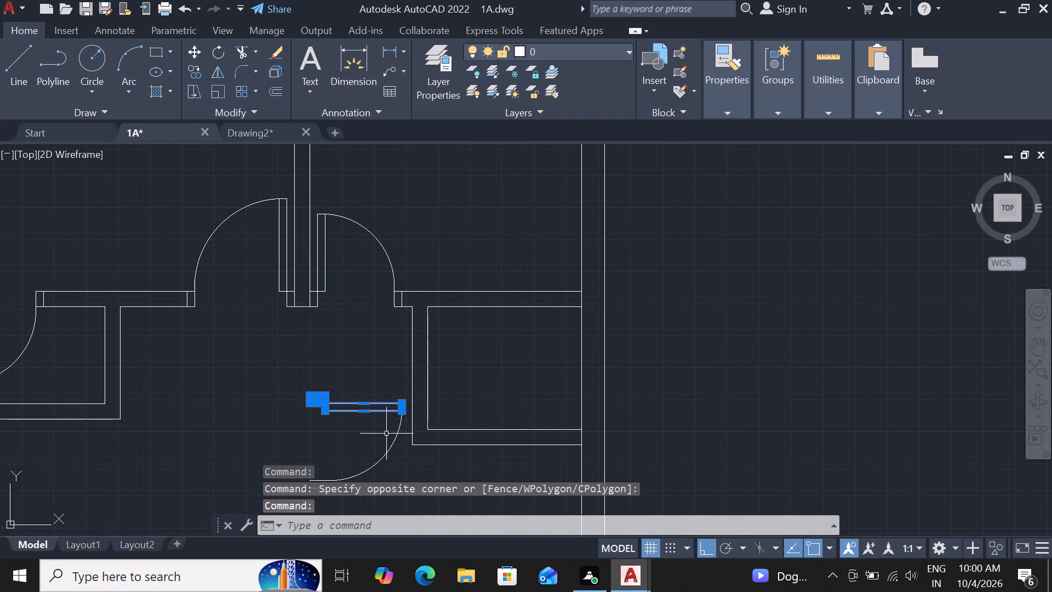
left_click(394, 444)
scroll(384, 449, "down", 2)
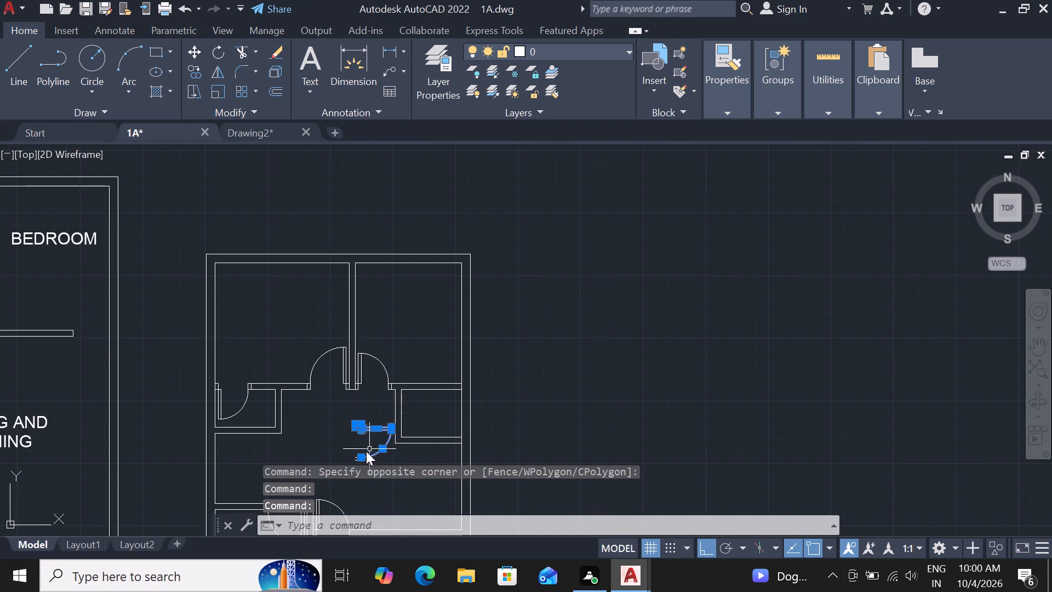
scroll(351, 469, "up", 2)
scroll(364, 414, "down", 2)
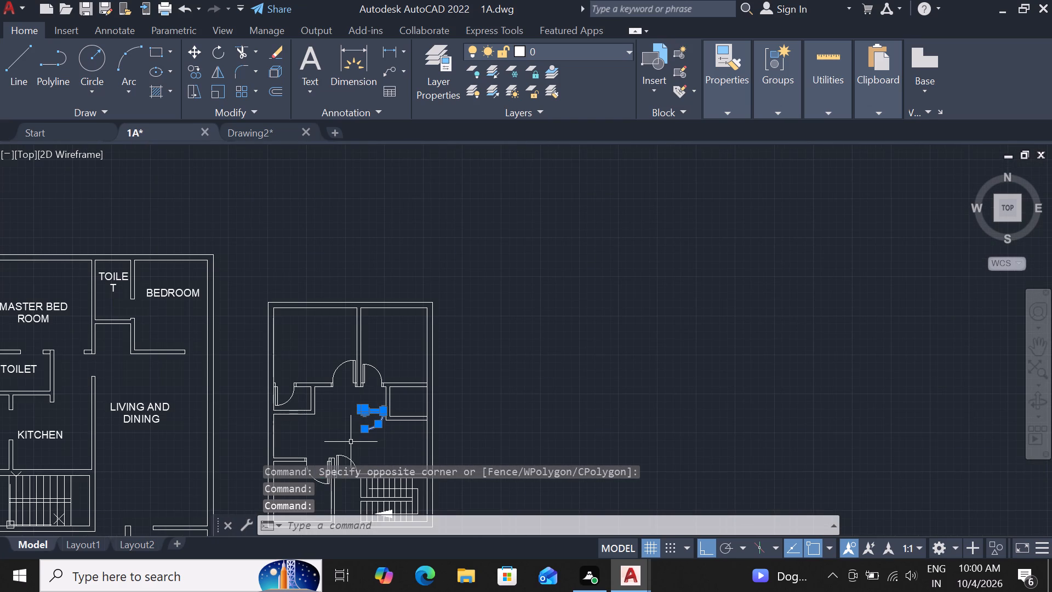
scroll(353, 425, "down", 1)
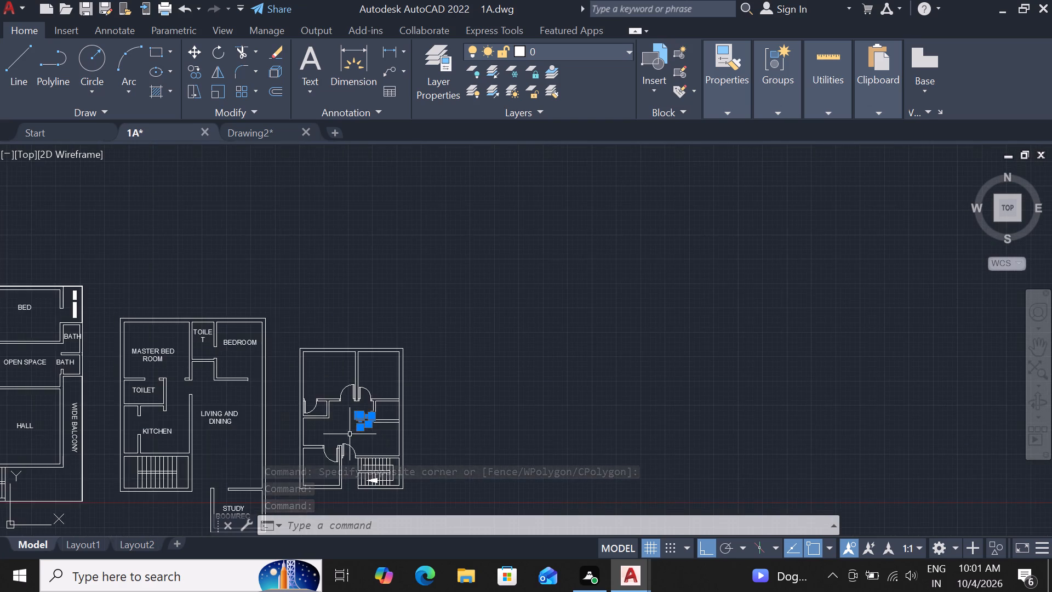
scroll(350, 434, "up", 4)
scroll(393, 417, "up", 4)
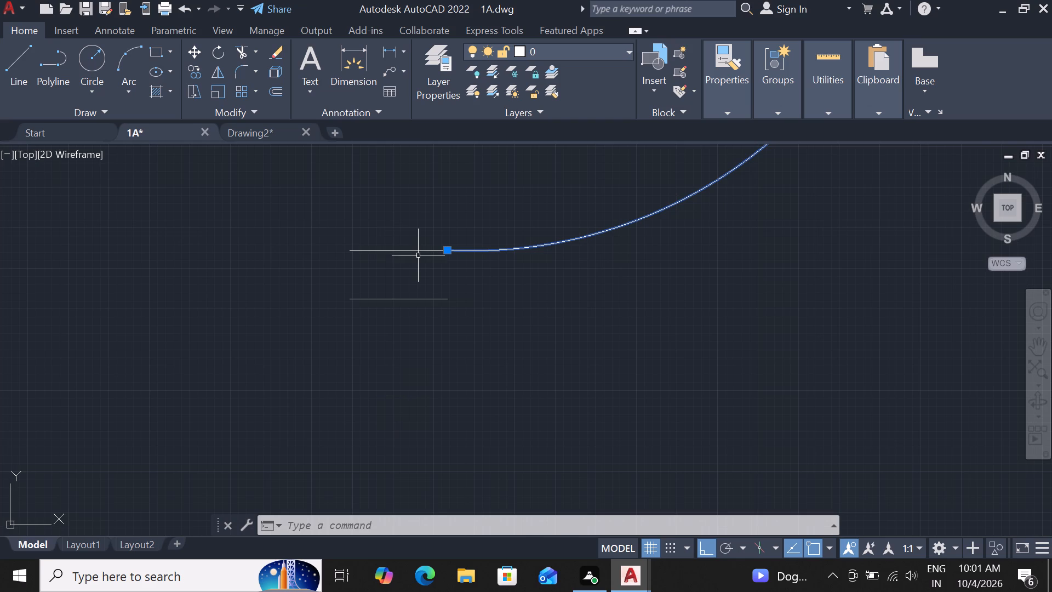
left_click(417, 249)
left_click(418, 302)
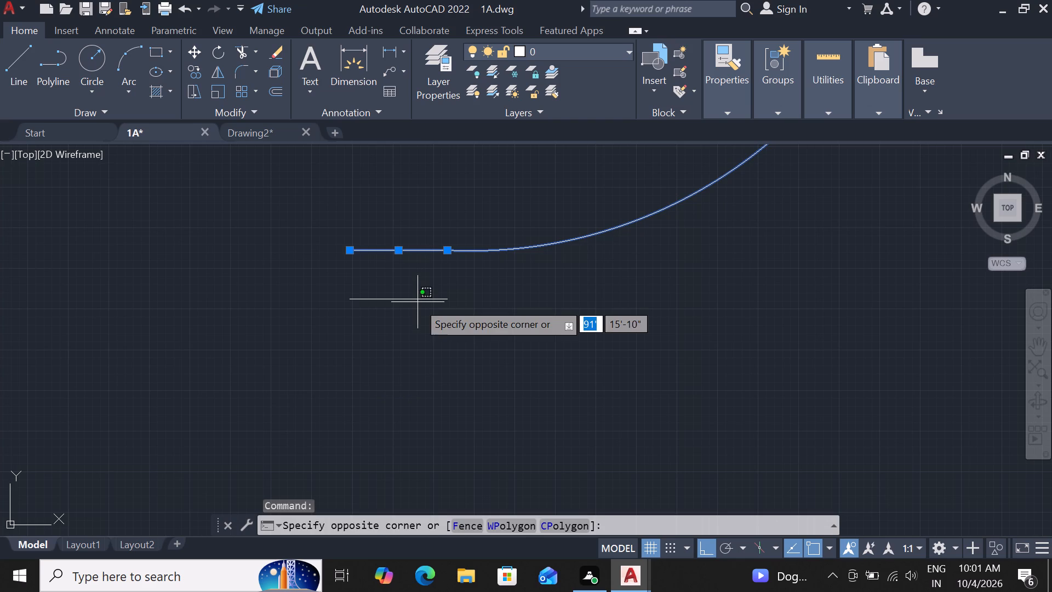
left_click(421, 298)
left_click(421, 298)
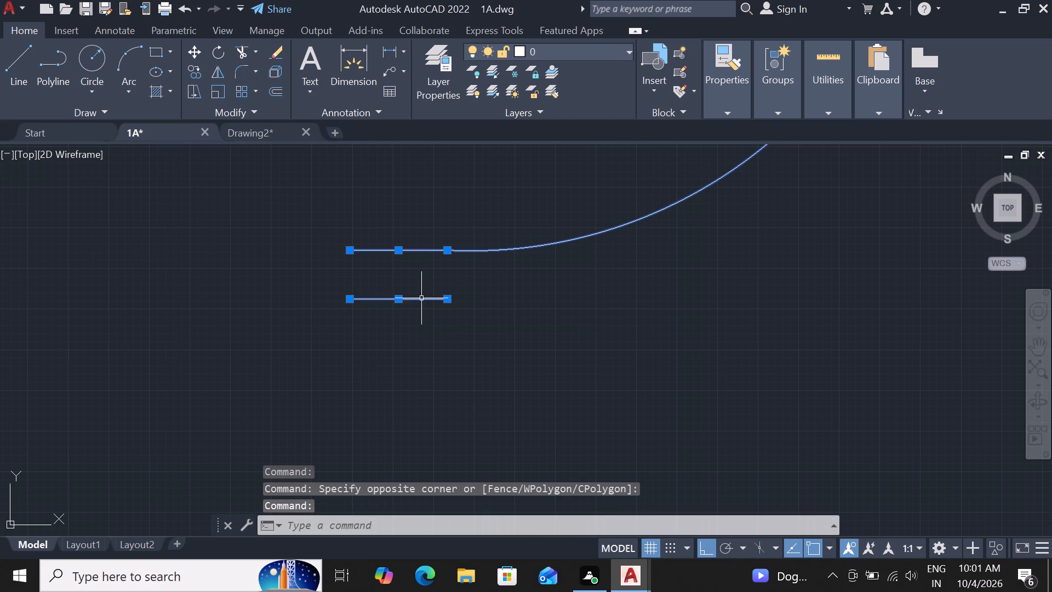
scroll(421, 298, "down", 1)
type("m")
key("space")
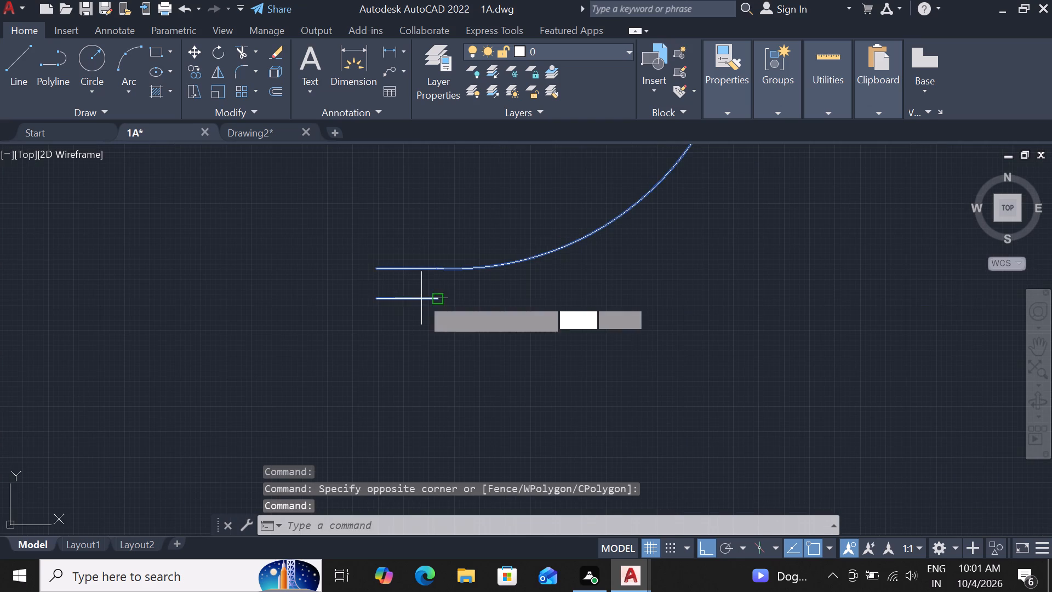
scroll(417, 306, "down", 4)
scroll(390, 252, "up", 2)
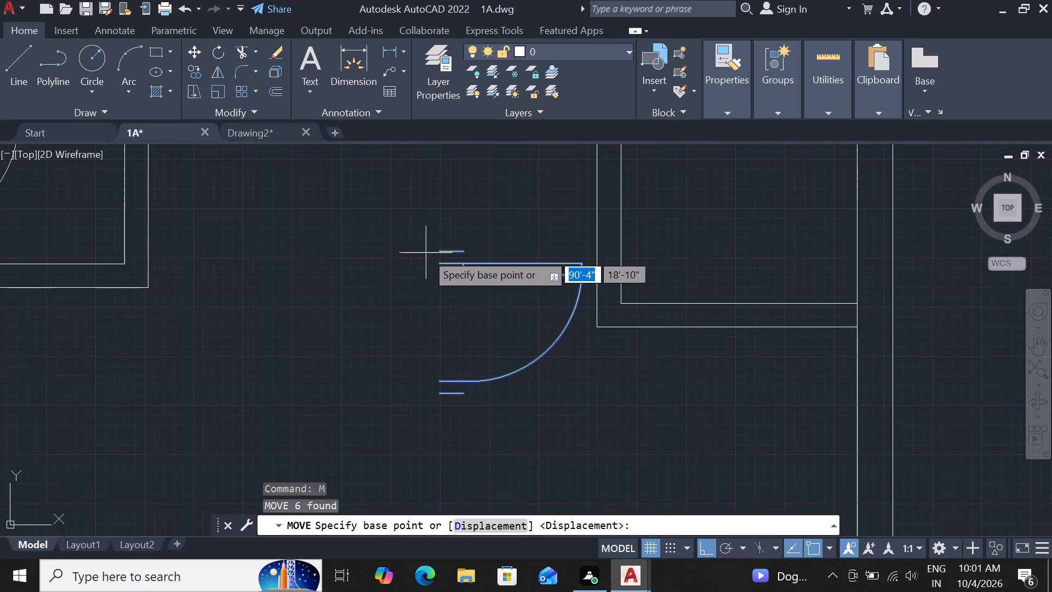
scroll(426, 253, "up", 1)
left_click(447, 252)
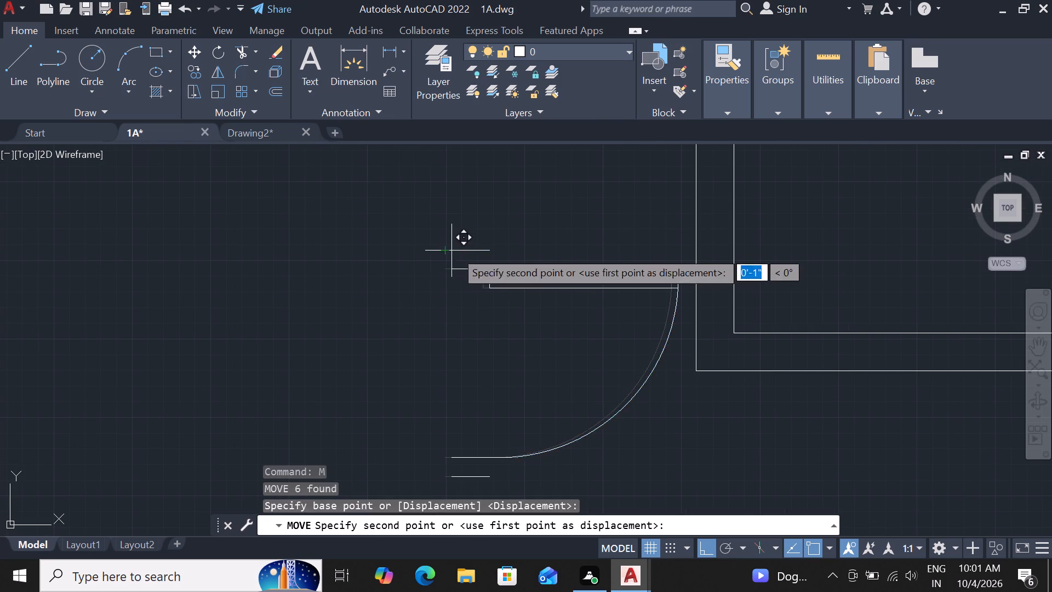
scroll(460, 270, "down", 3)
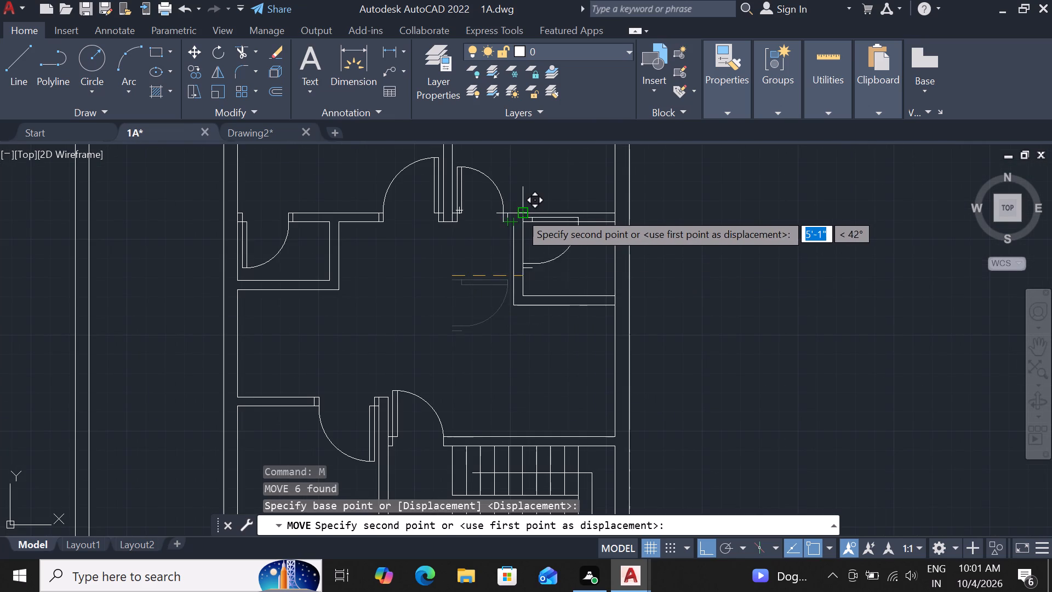
scroll(517, 216, "up", 3)
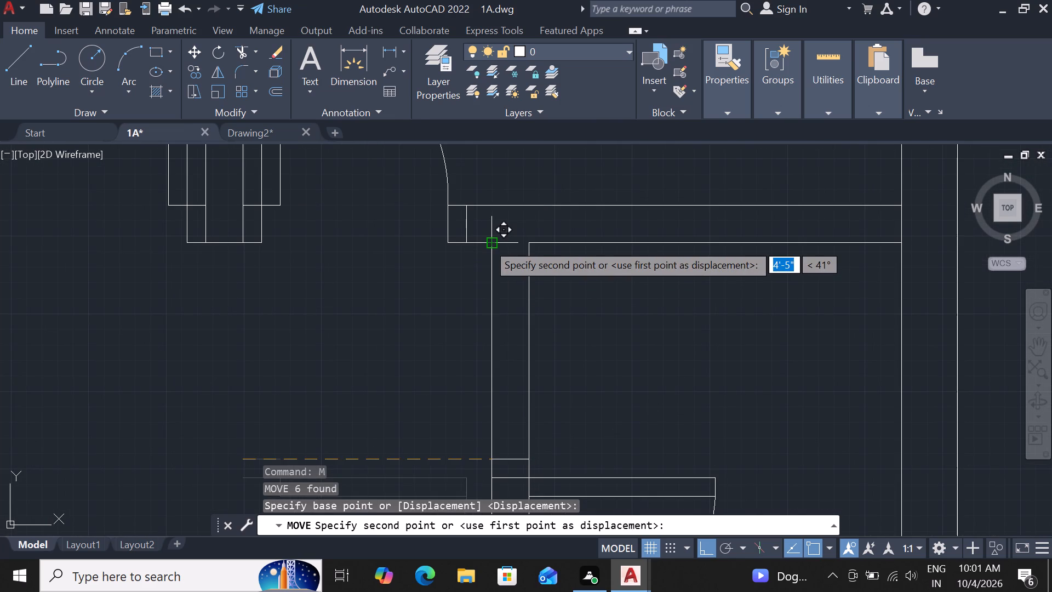
left_click(487, 243)
scroll(486, 242, "down", 2)
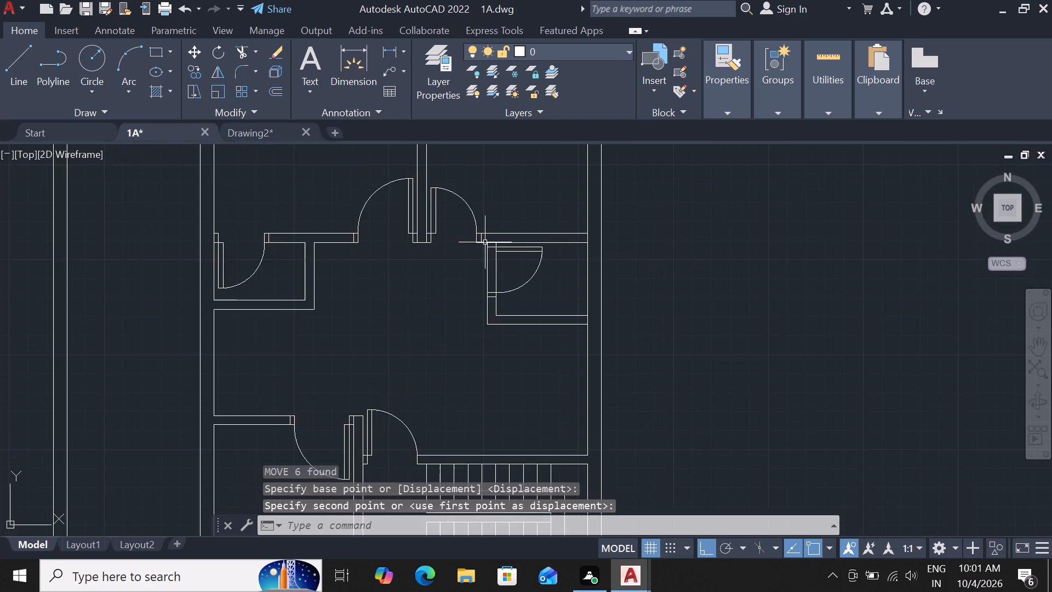
scroll(485, 242, "down", 3)
scroll(483, 249, "up", 3)
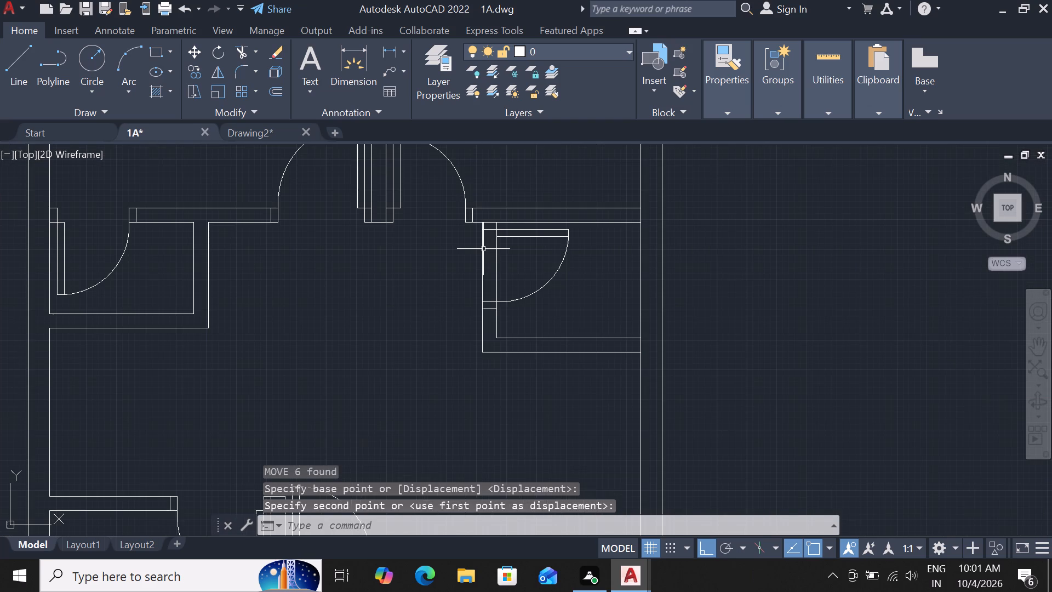
Trim both lines of the small right-hand room's left wall between the moved door's jambs to open the doorway.
key("Escape")
key("t")
key("v")
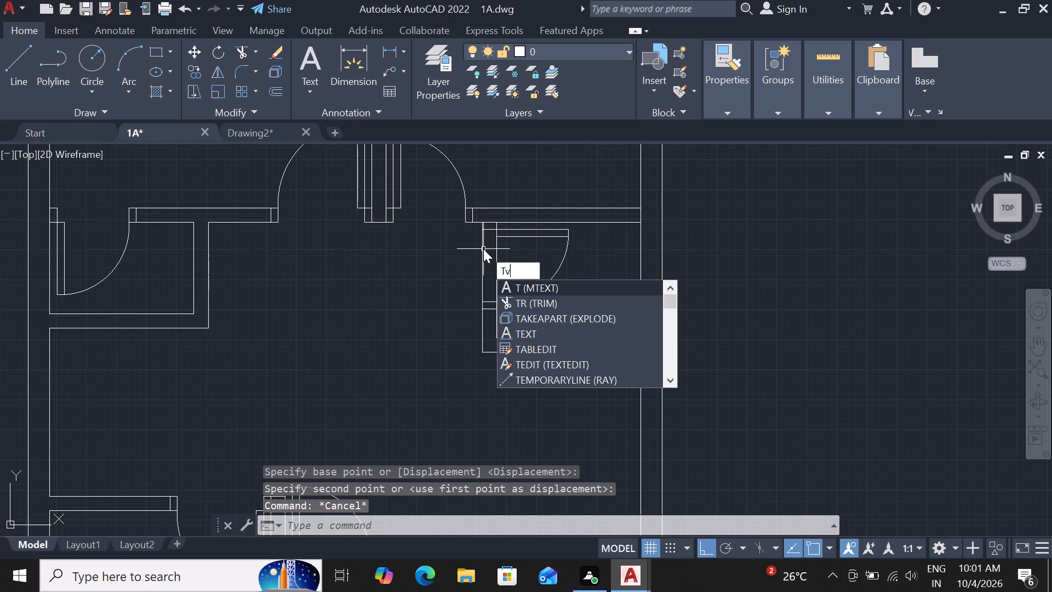
key("Escape")
key("Escape")
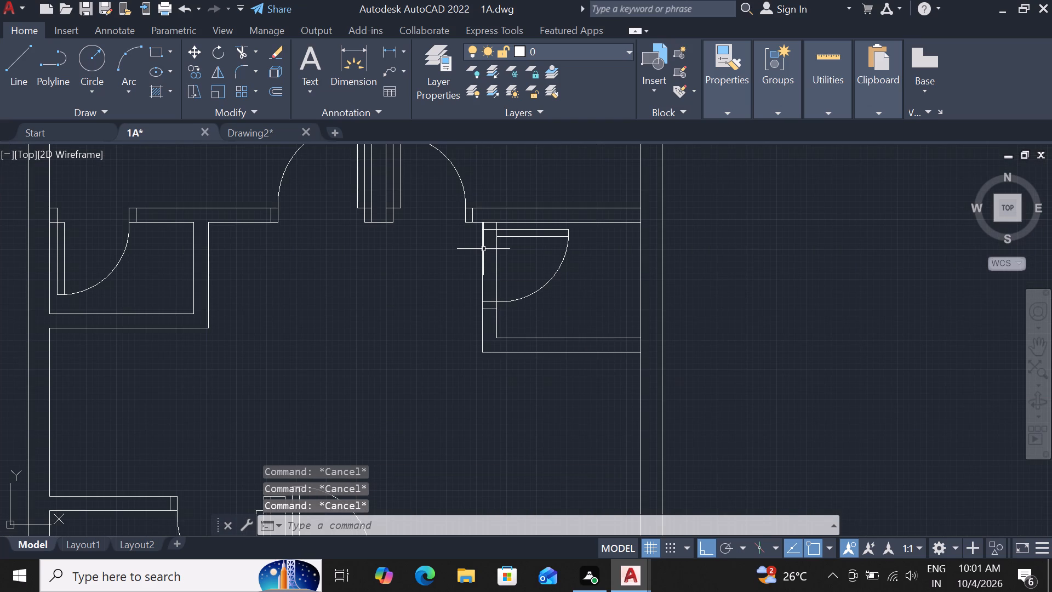
type("trv")
key("space")
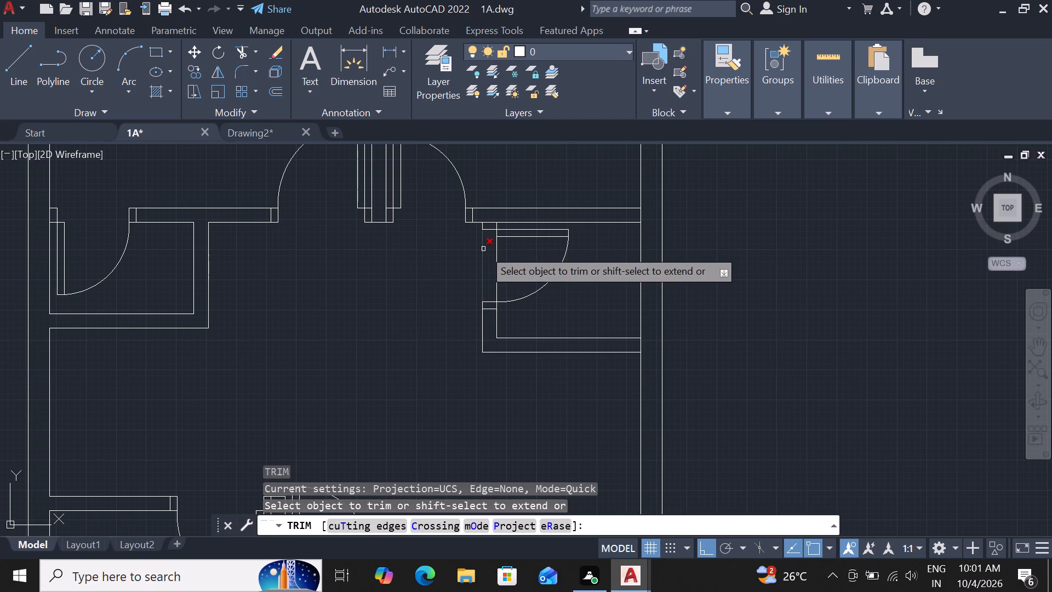
key("Escape")
type("tr")
key("space")
key("space")
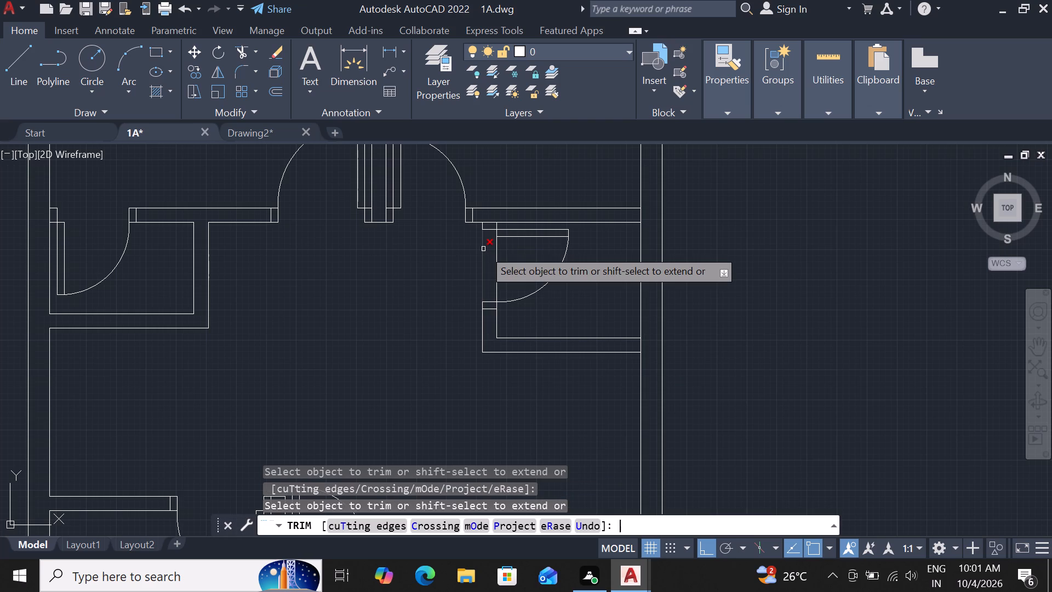
left_click(497, 259)
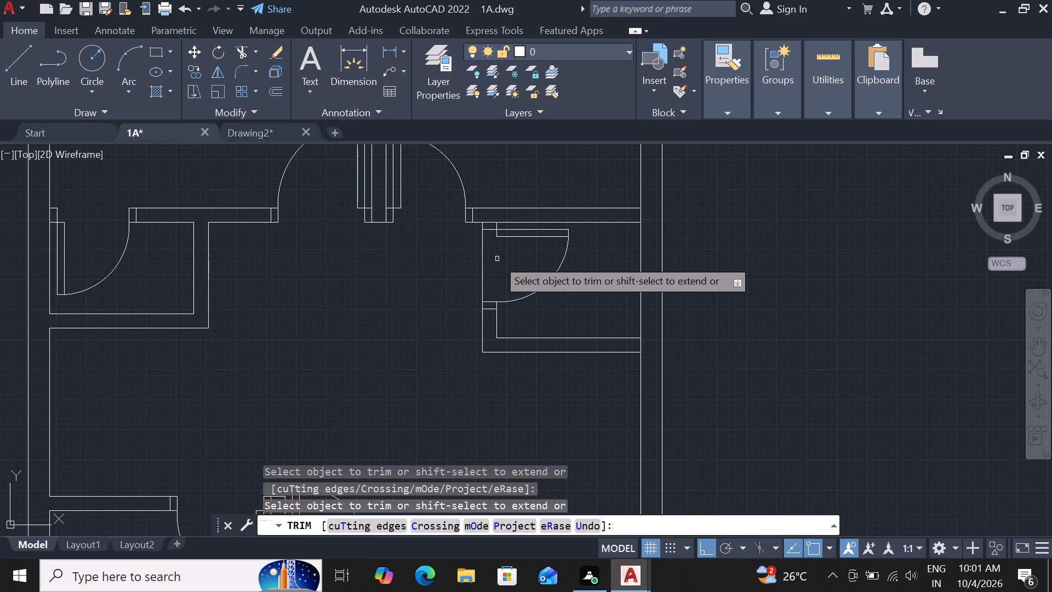
left_click(480, 272)
scroll(478, 273, "down", 2)
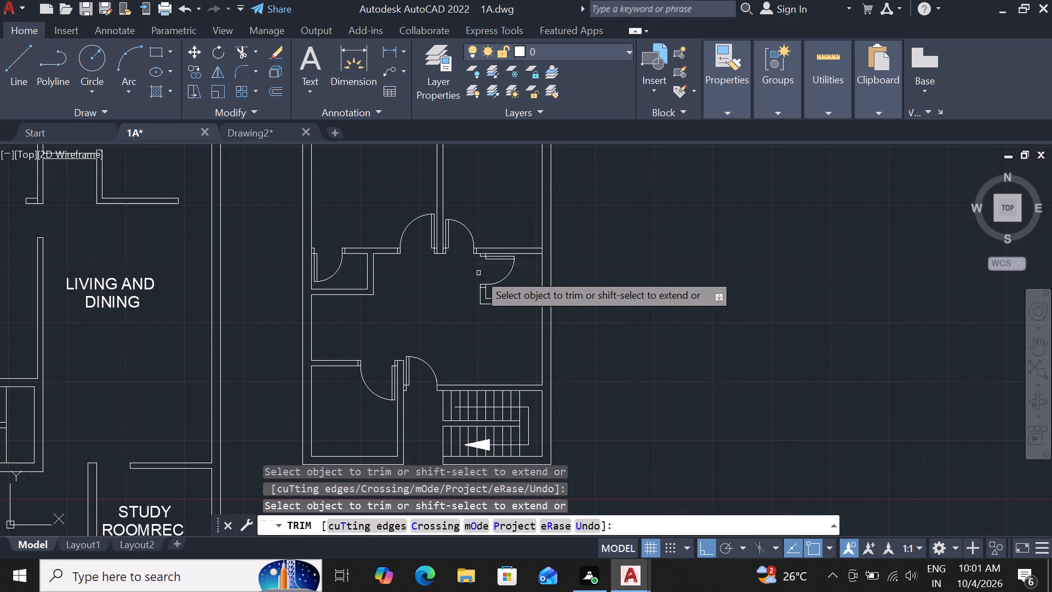
scroll(478, 273, "down", 1)
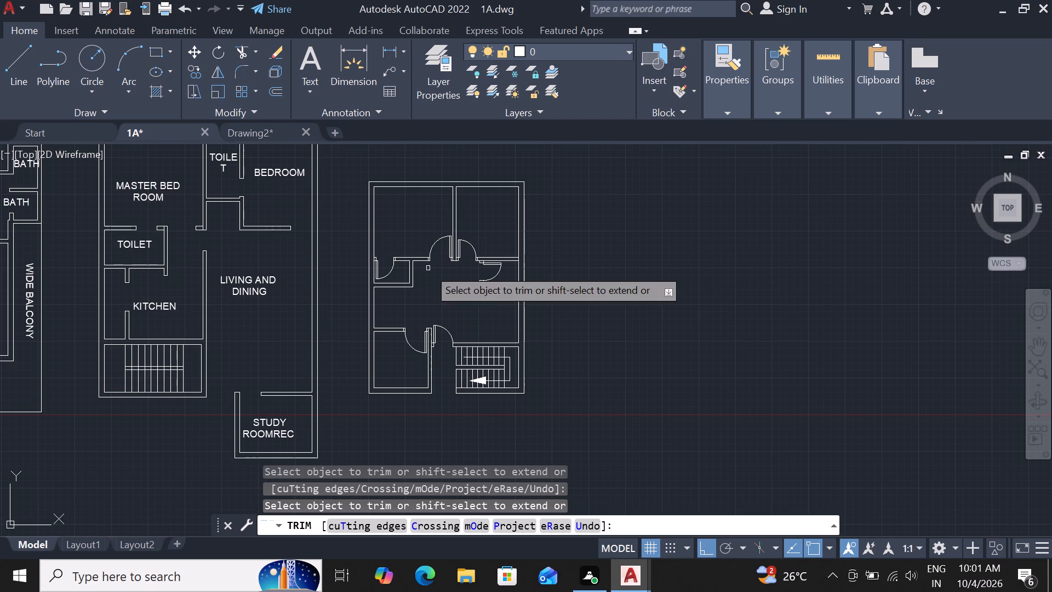
scroll(442, 337, "up", 1)
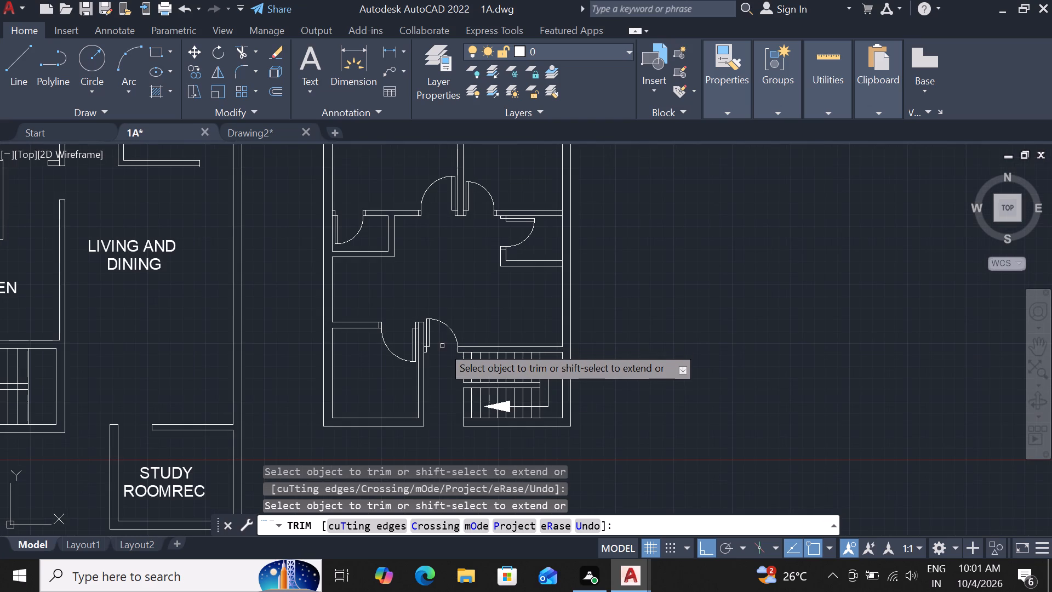
key("Escape")
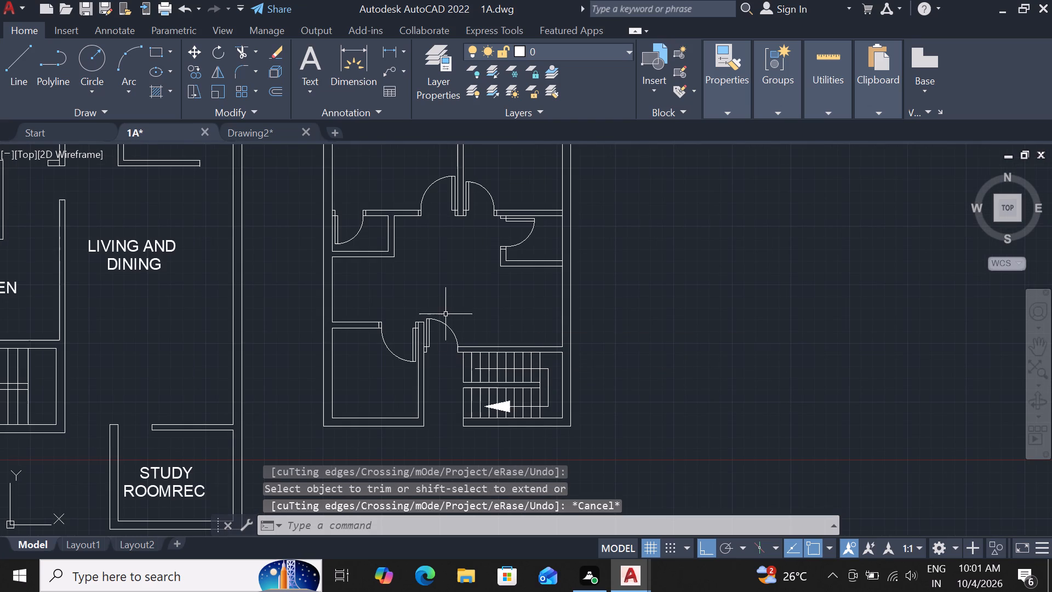
Label the third plan's upper-left room "bedroom" with centre-justified single-line text, height 1' and rotation 0.
scroll(491, 246, "down", 1)
scroll(430, 171, "up", 2)
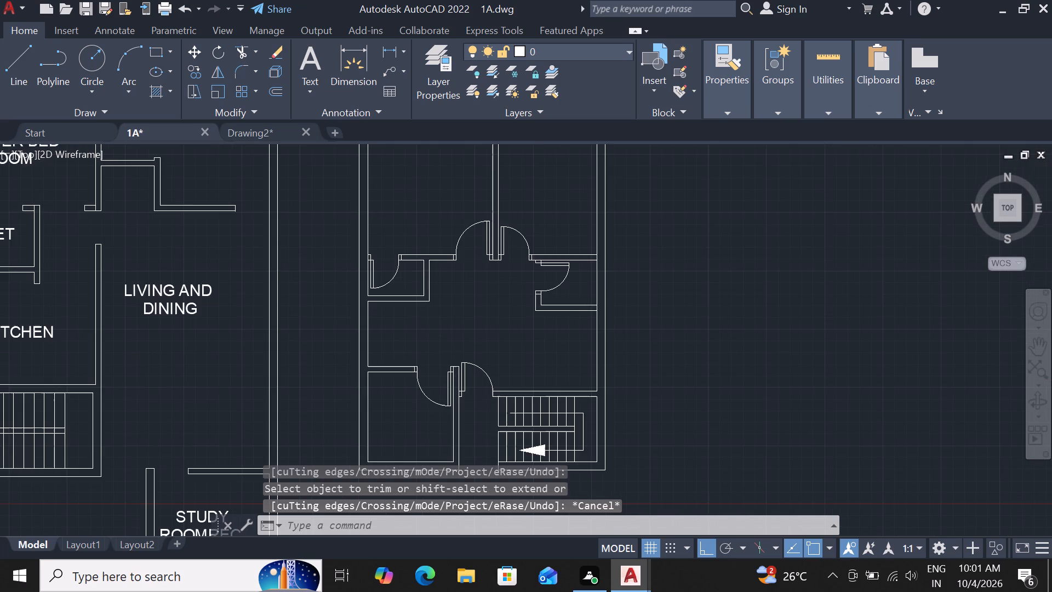
type("dt")
key("space")
scroll(440, 185, "down", 2)
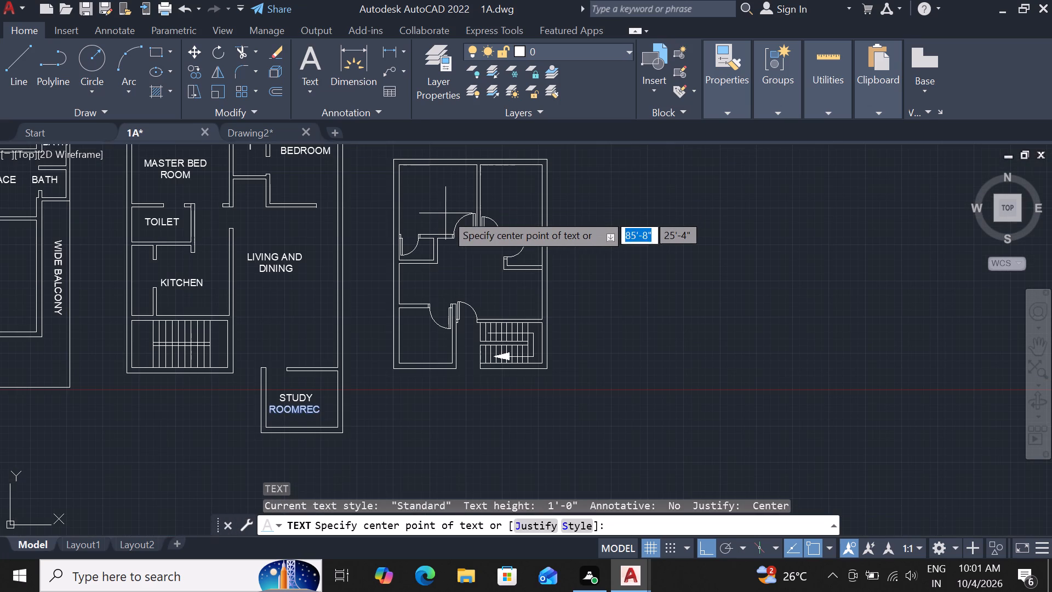
key("j")
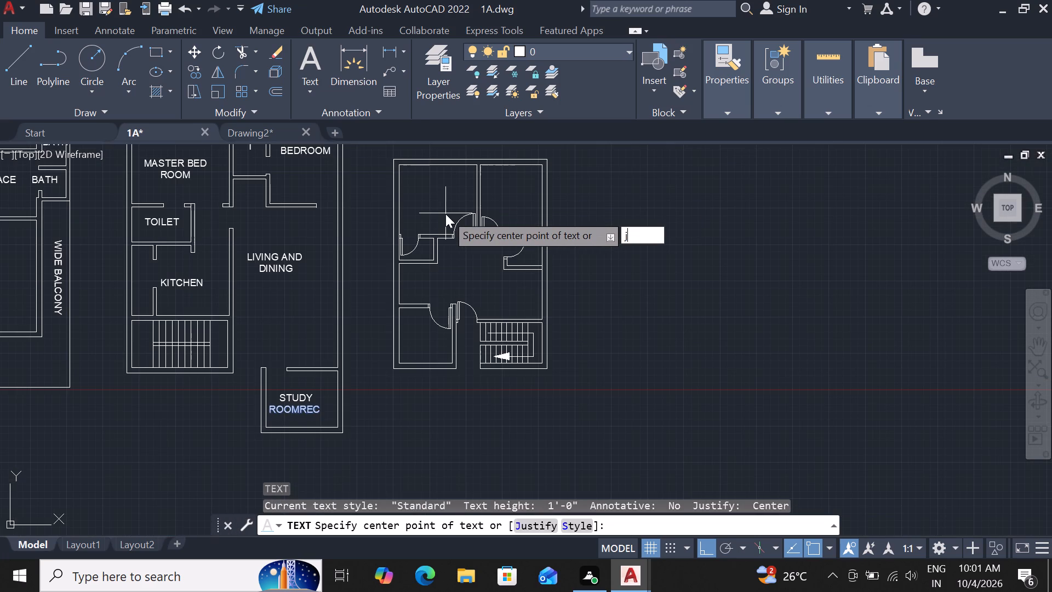
key("space")
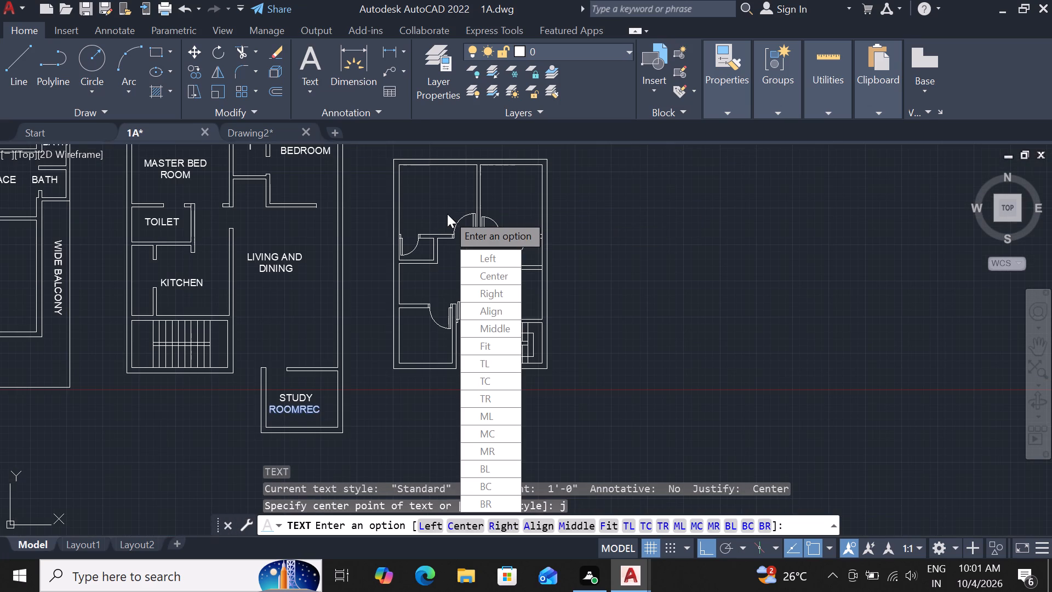
type("c")
key("space")
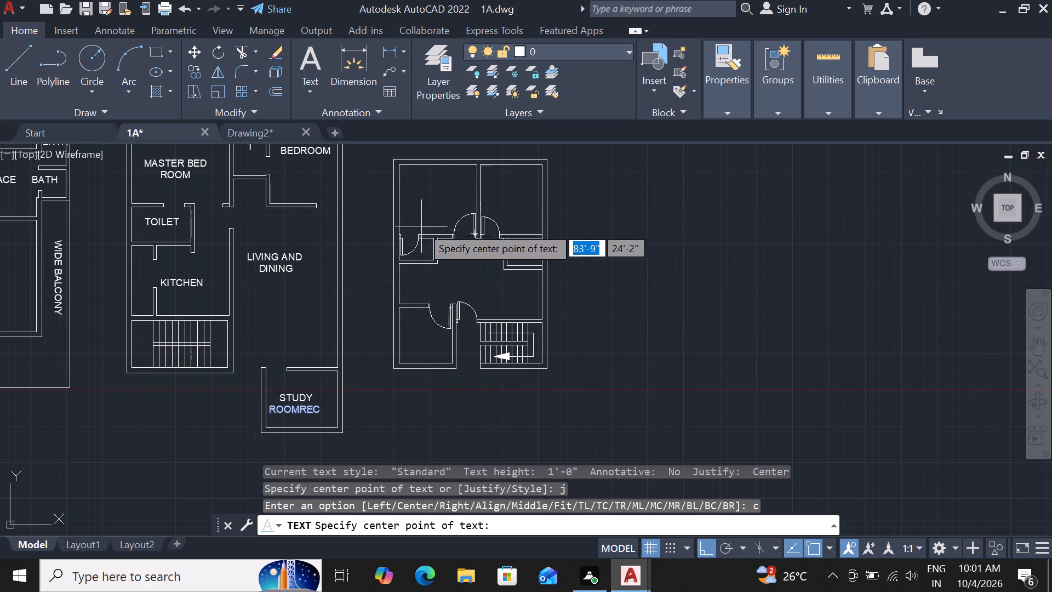
left_click(434, 198)
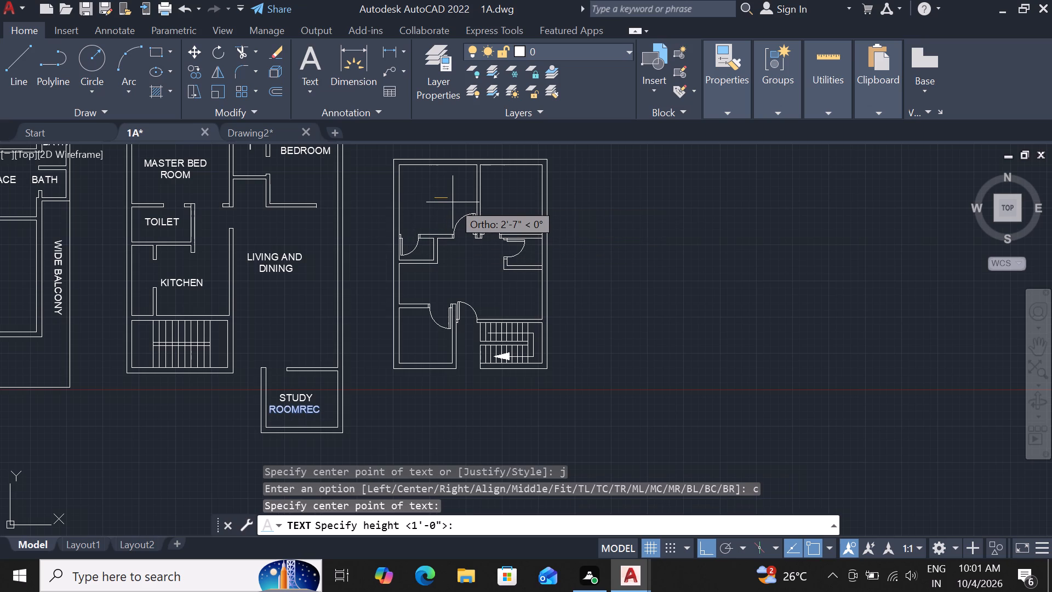
key("1")
key("apostrophe")
key("Return")
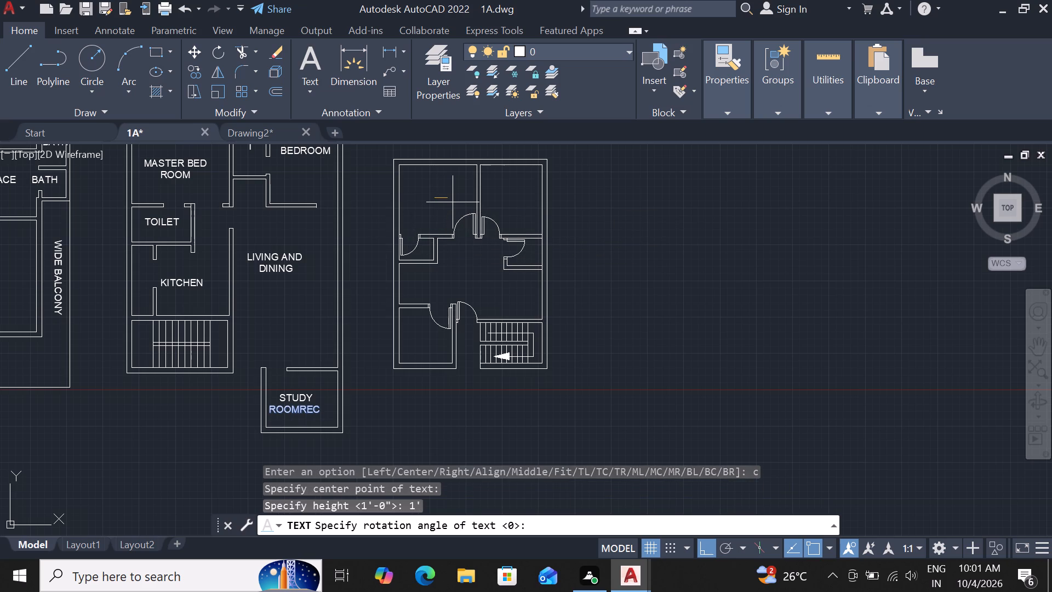
key("0")
key("Return")
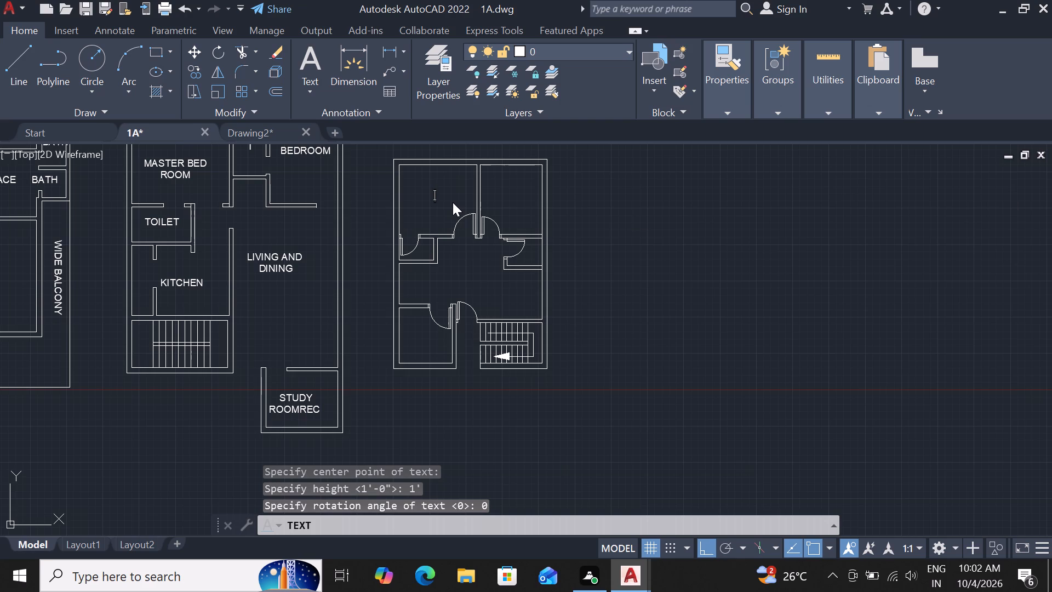
type("br")
key("BackSpace")
type("edroom")
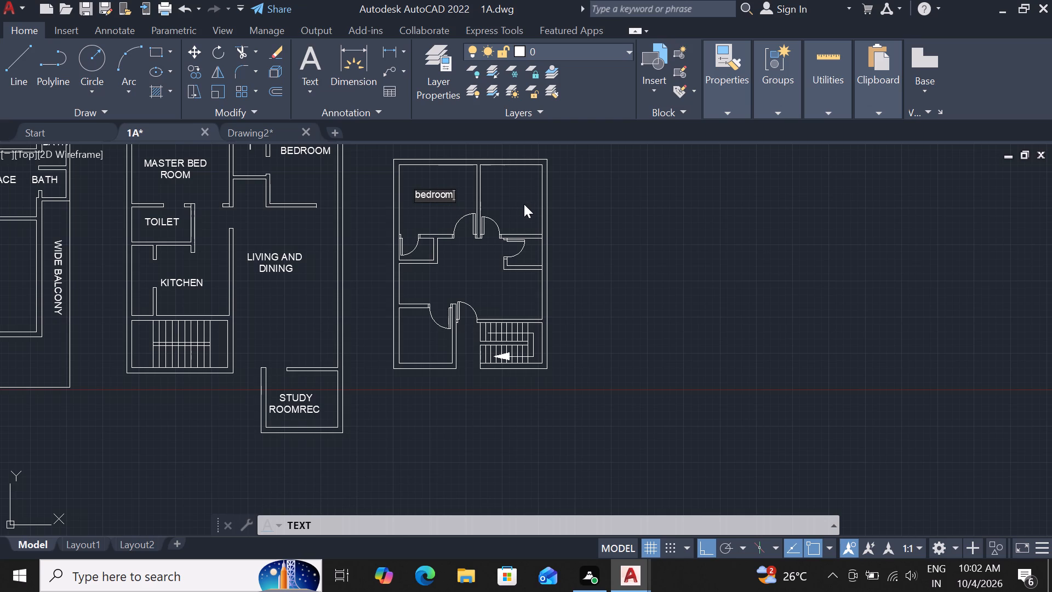
Label the third plan's upper-right room "BEDROOM".
left_click(512, 192)
type("BEDROOM")
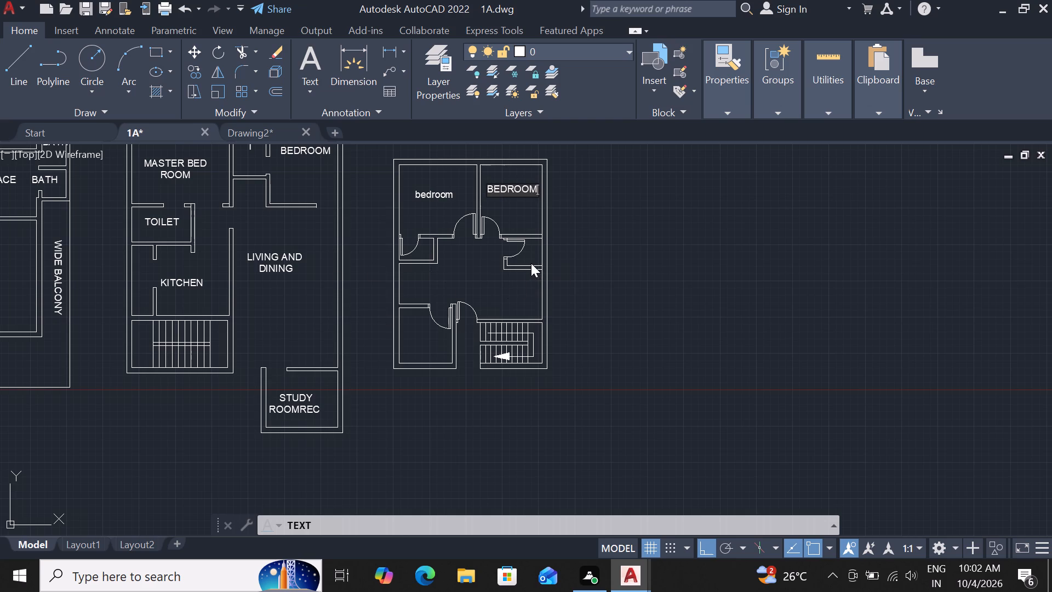
Label the third plan's small right-hand room "TOI" over "LET" on two lines, beside its door swing.
scroll(510, 249, "up", 3)
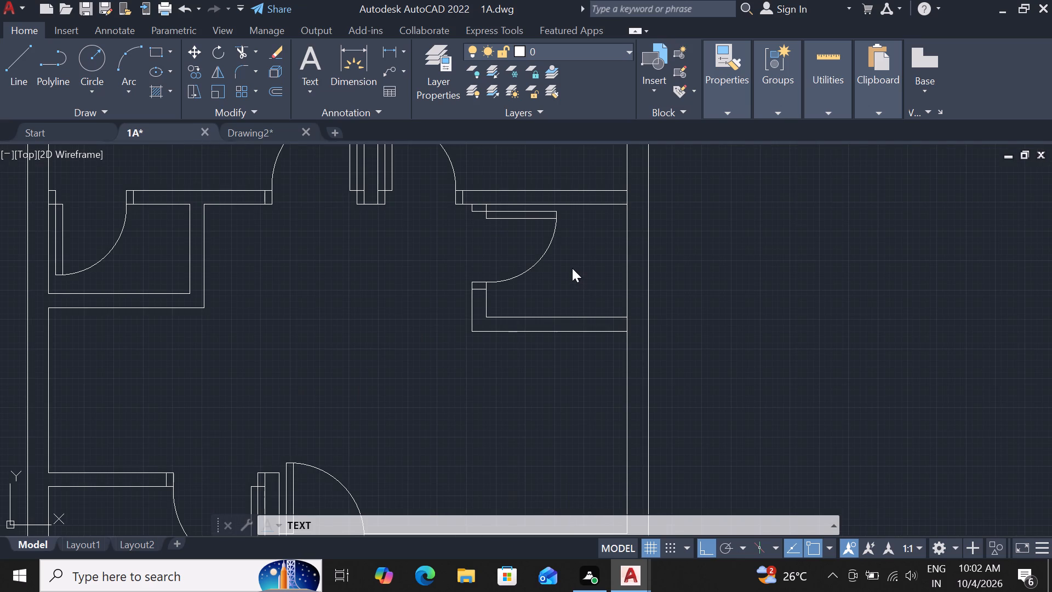
left_click(567, 248)
key("t")
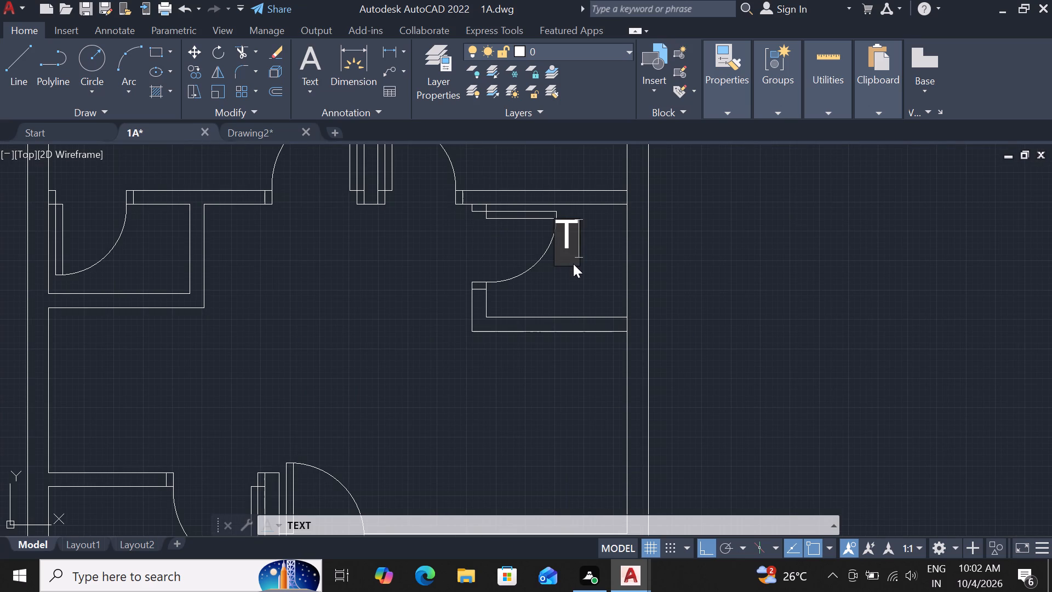
type("OI")
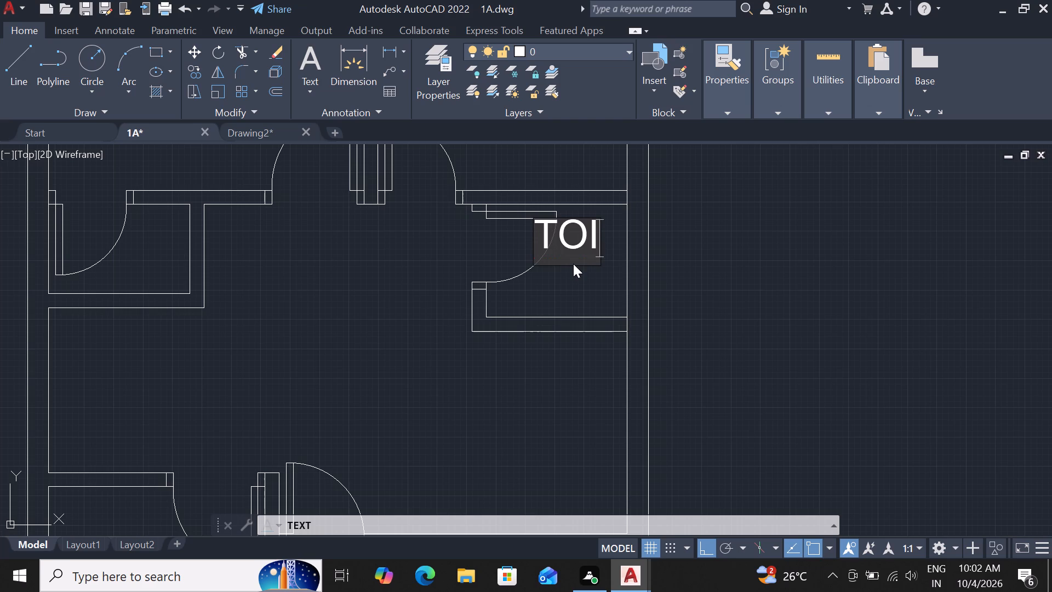
key("Return")
type("LET")
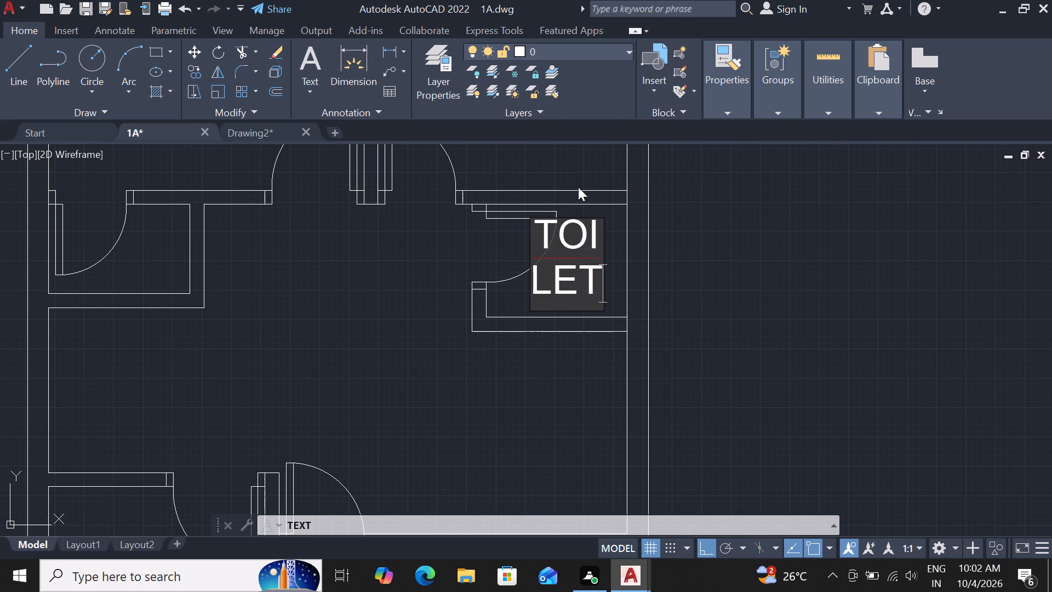
Add the text "LIVING" in the third plan's open area above the staircase.
scroll(482, 272, "down", 3)
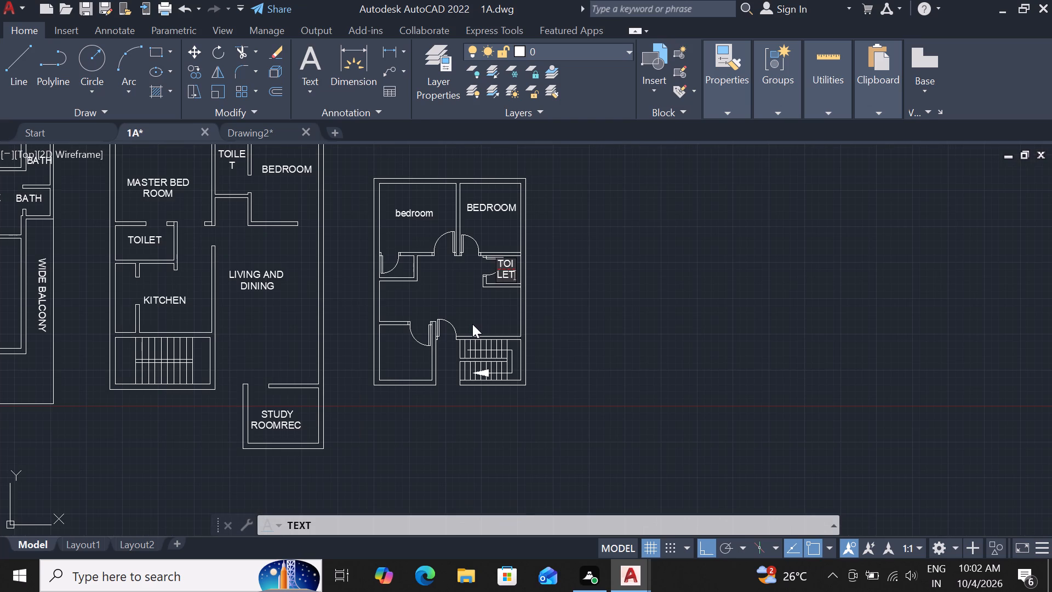
scroll(465, 315, "up", 3)
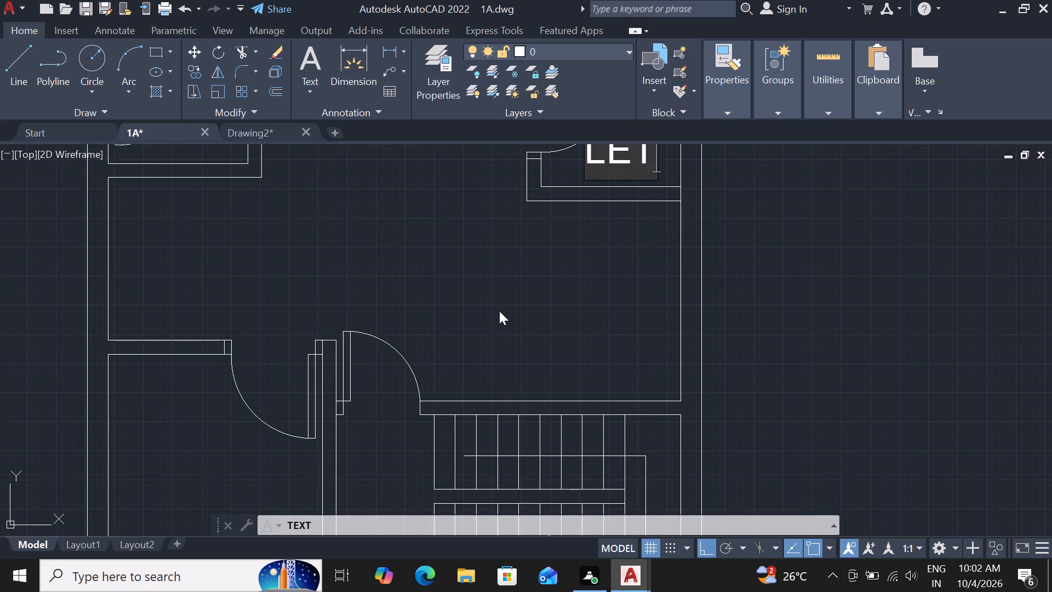
left_click(499, 311)
type("LIVIN")
key("g")
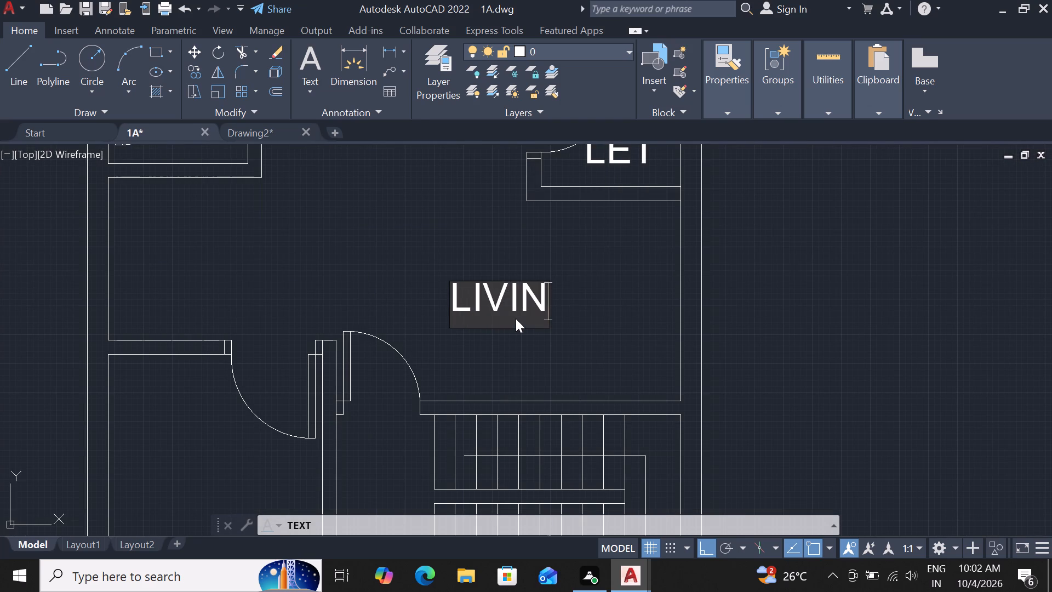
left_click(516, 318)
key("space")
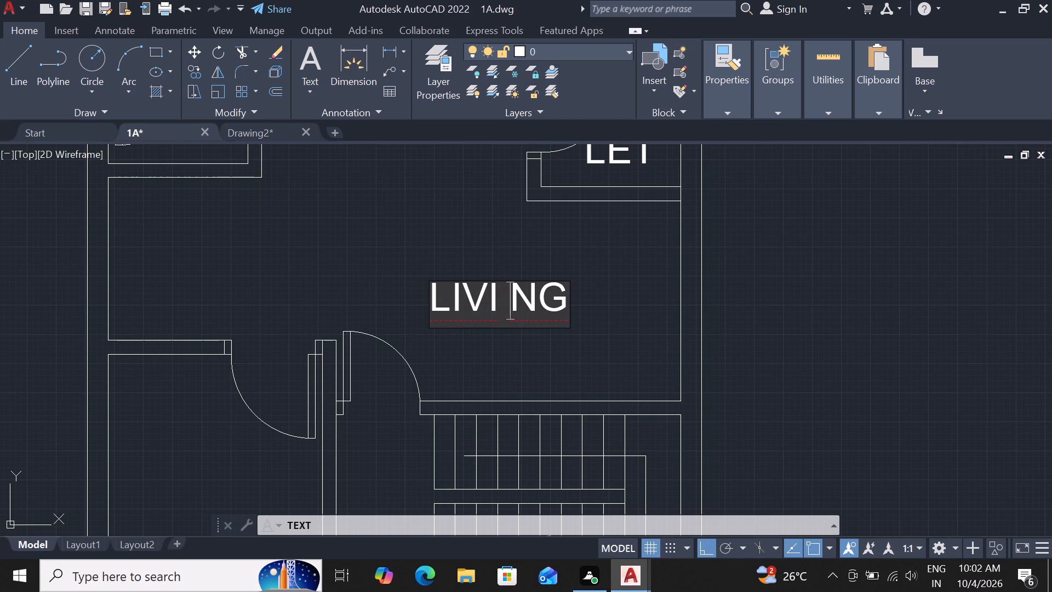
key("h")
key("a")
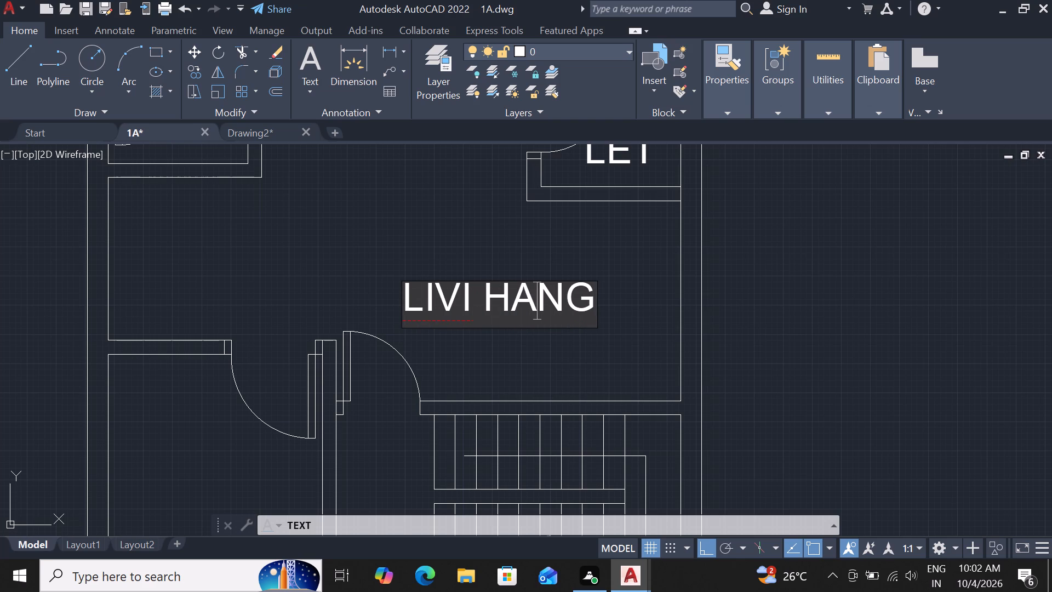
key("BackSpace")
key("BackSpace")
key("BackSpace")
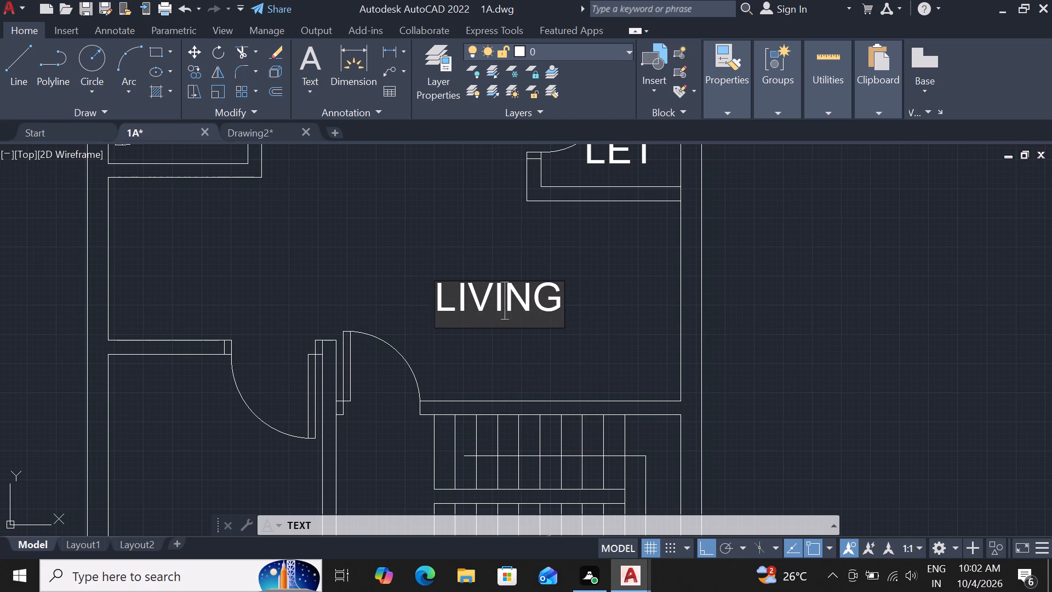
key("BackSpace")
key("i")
Place "HALL" as a separate text directly beneath "LIVING" above the third plan's staircase.
left_click(590, 318)
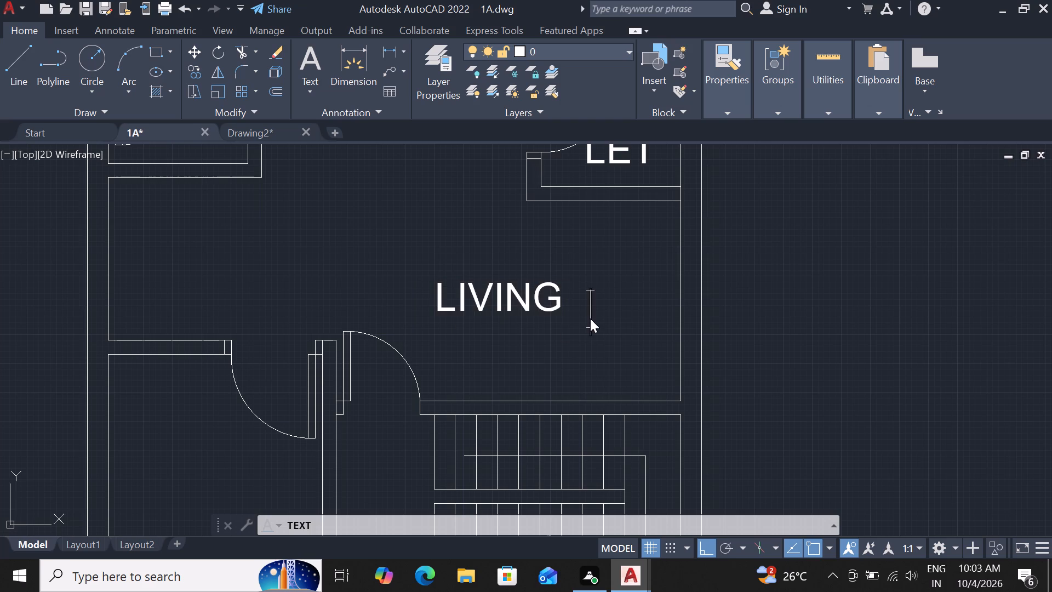
left_click(493, 333)
left_click(487, 354)
type("HALL")
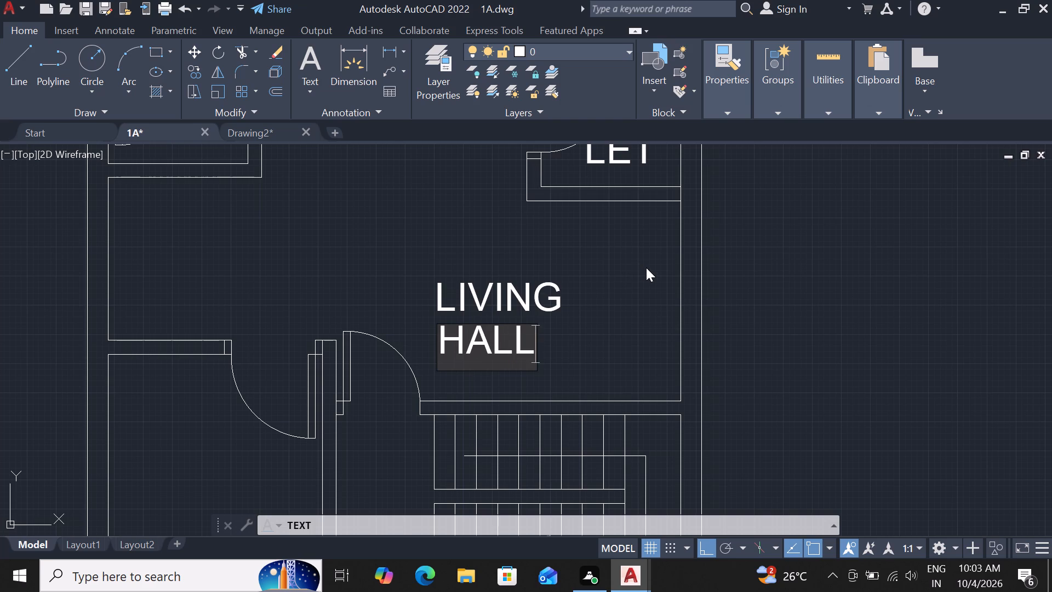
Label the open area between the third plan's two small rooms "FREE SPACE", broken into two lines after "FREE".
scroll(573, 268, "down", 2)
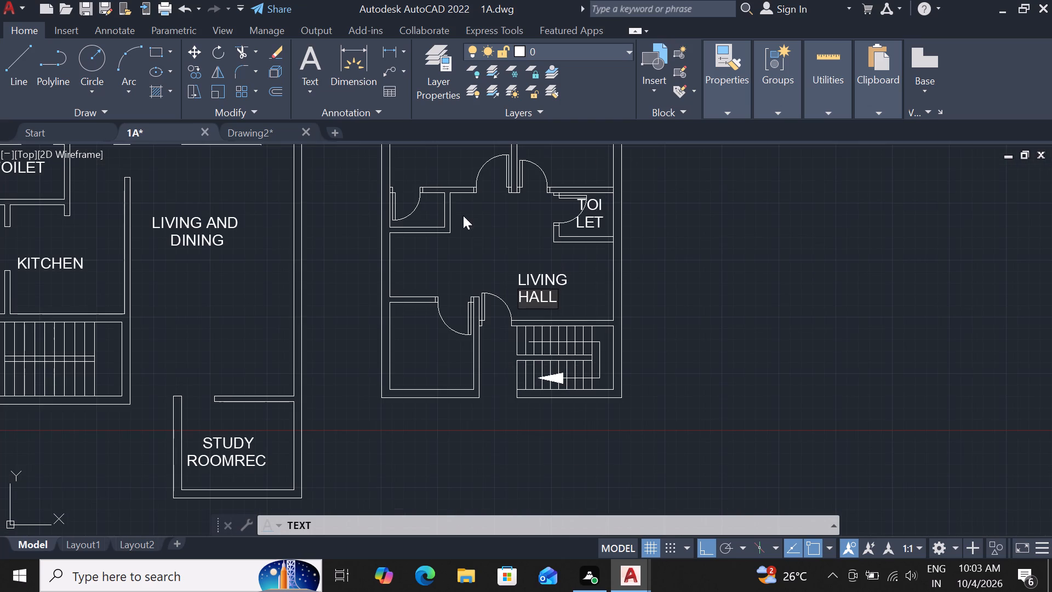
scroll(491, 215, "up", 2)
left_click(501, 228)
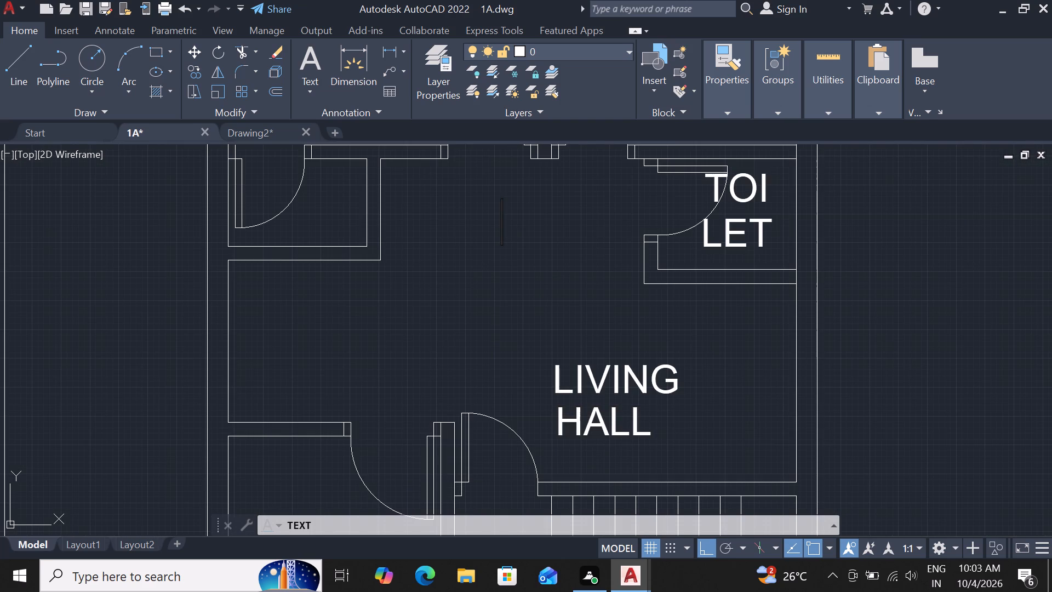
type("FREE")
key("space")
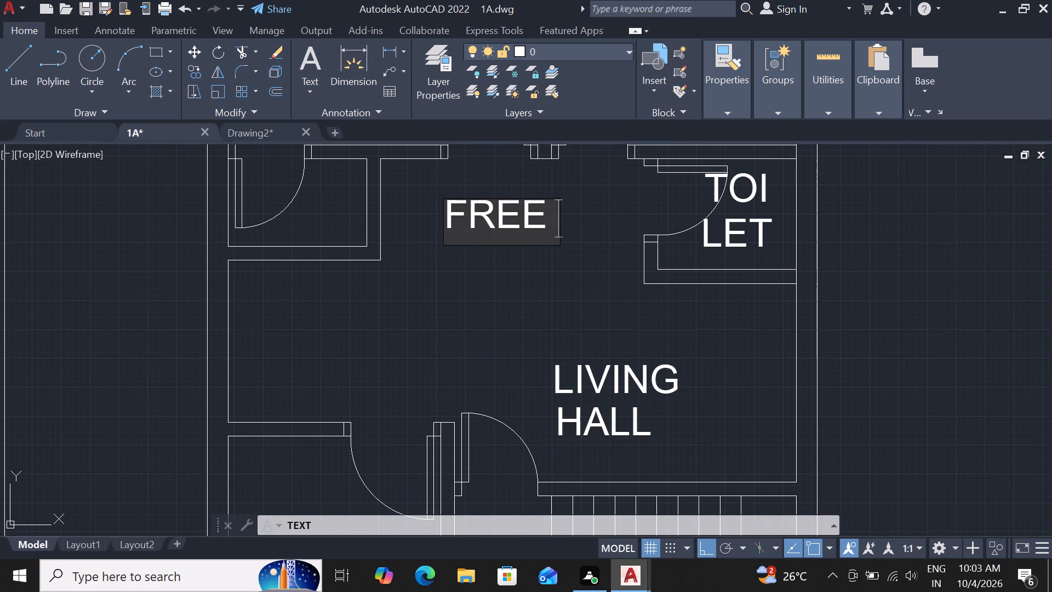
type("SPACE")
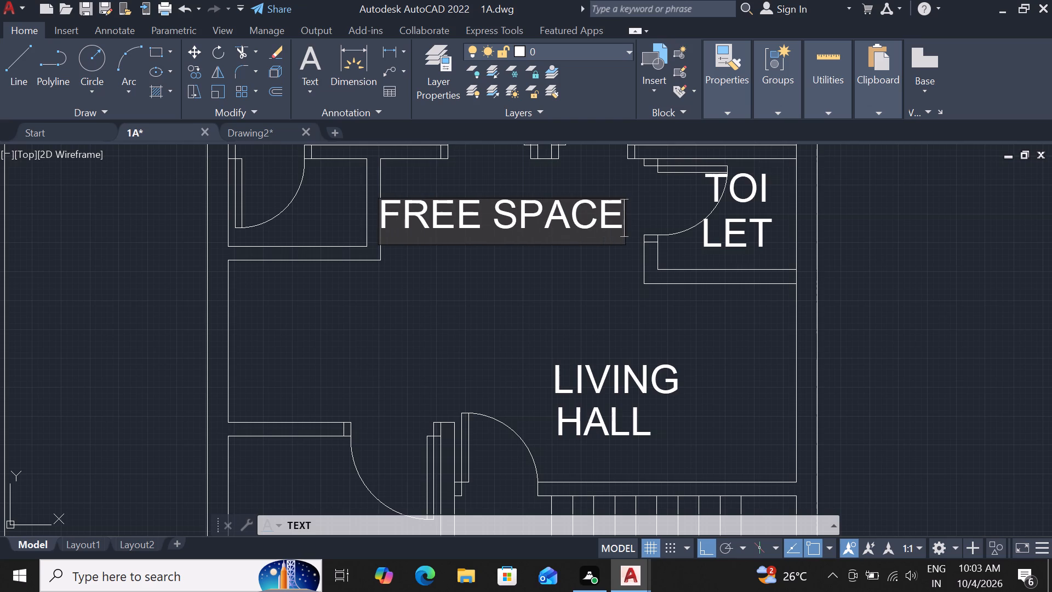
left_click(491, 215)
key("Return")
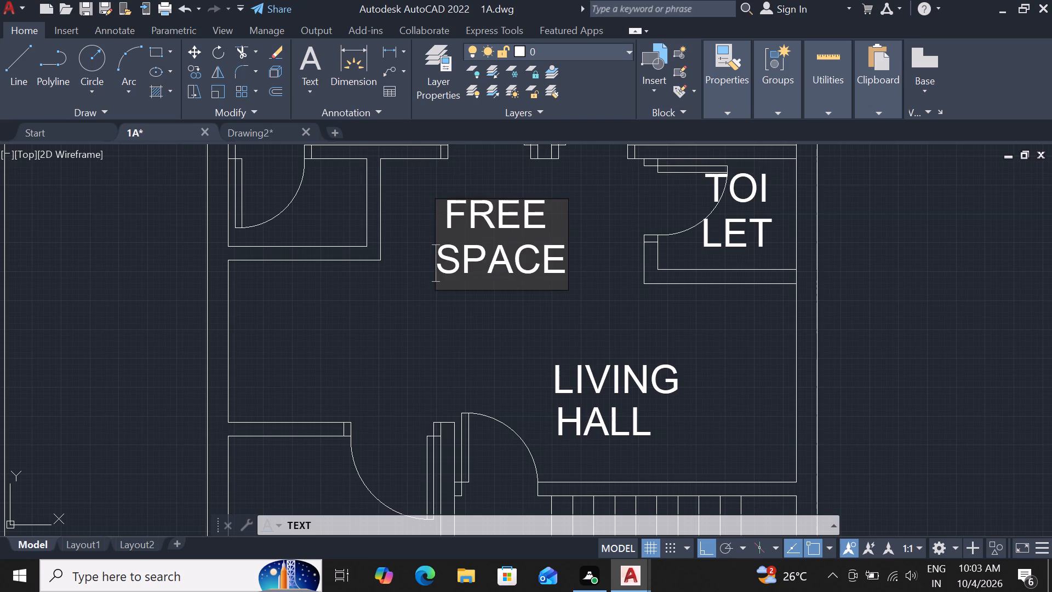
Label the open area below the third plan's small left-hand room "DINING" over "AREA" on two lines.
left_click(335, 333)
key("d")
key("i")
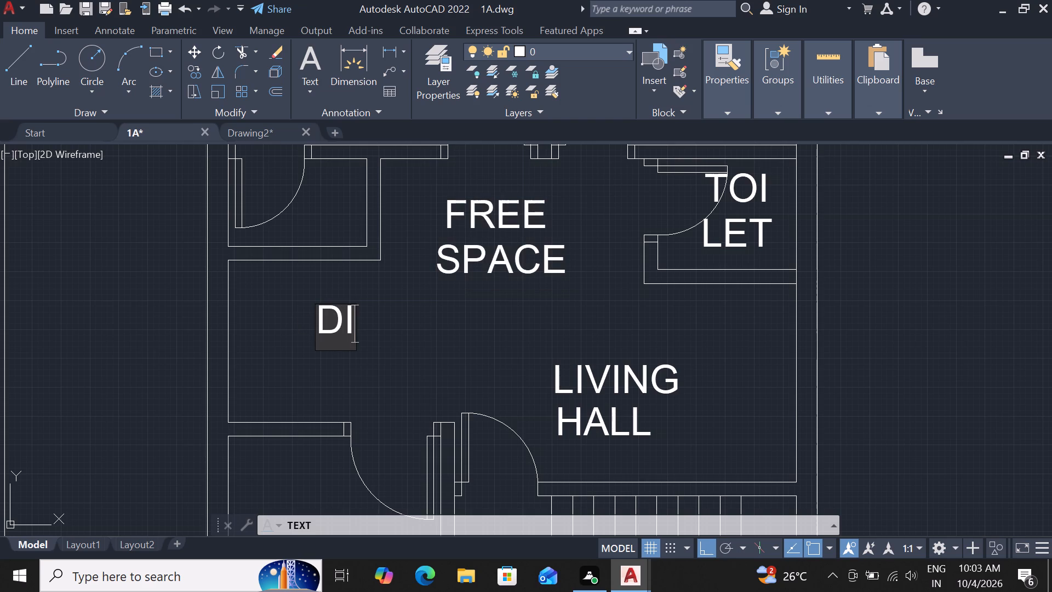
key("n")
type("IN")
key("g")
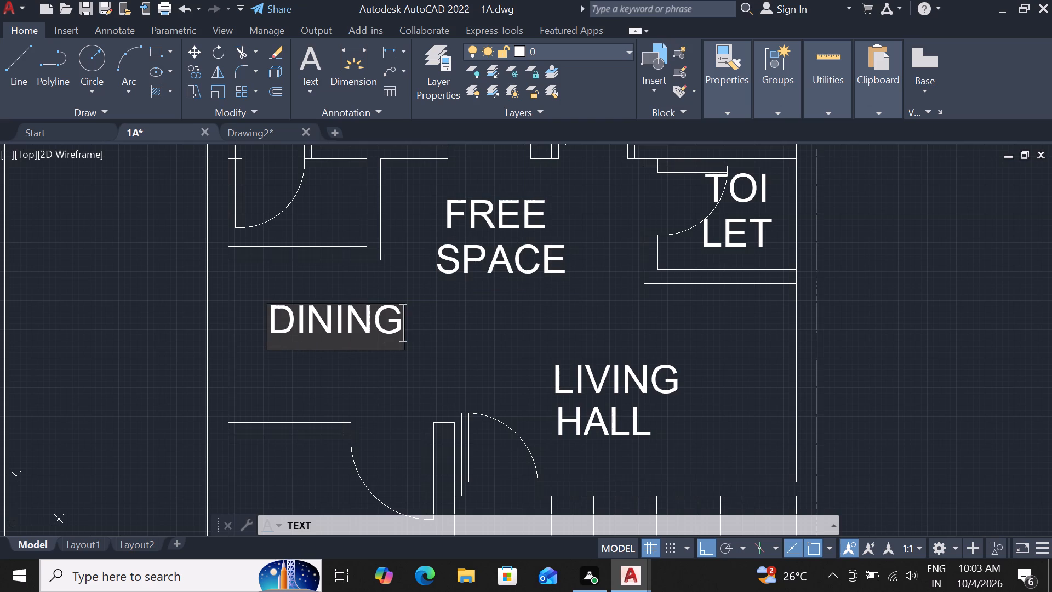
key("Return")
key("a")
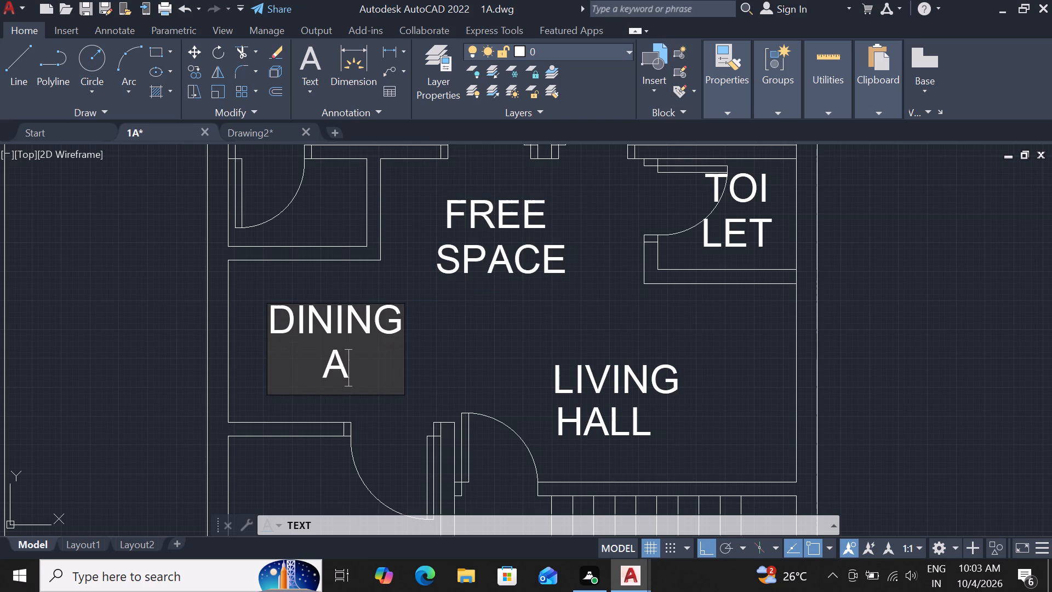
type("REA")
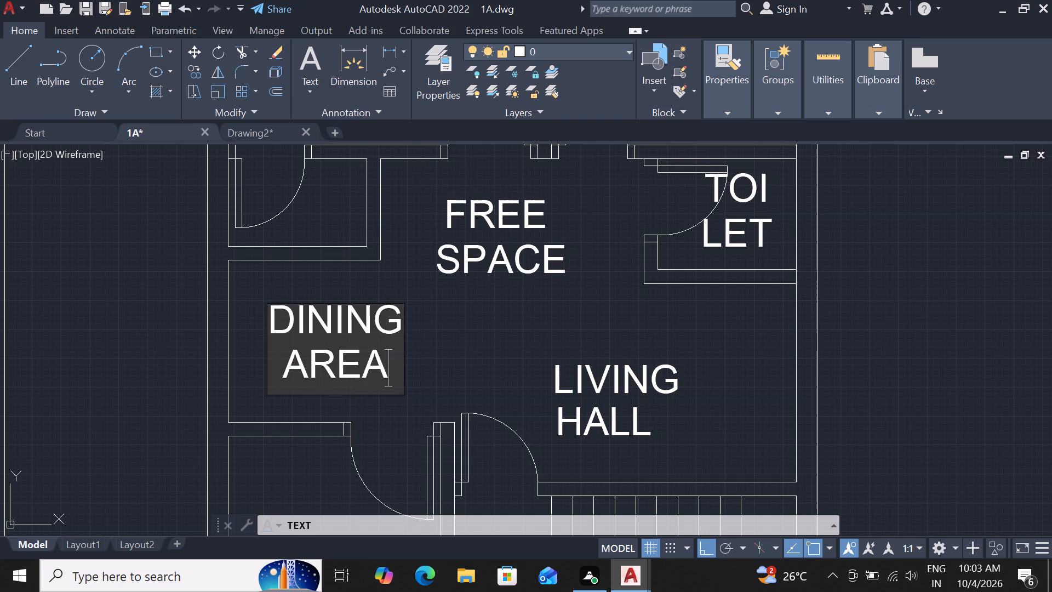
Label the third plan's lower-left room "KITCHEN".
scroll(373, 361, "down", 2)
scroll(348, 451, "up", 1)
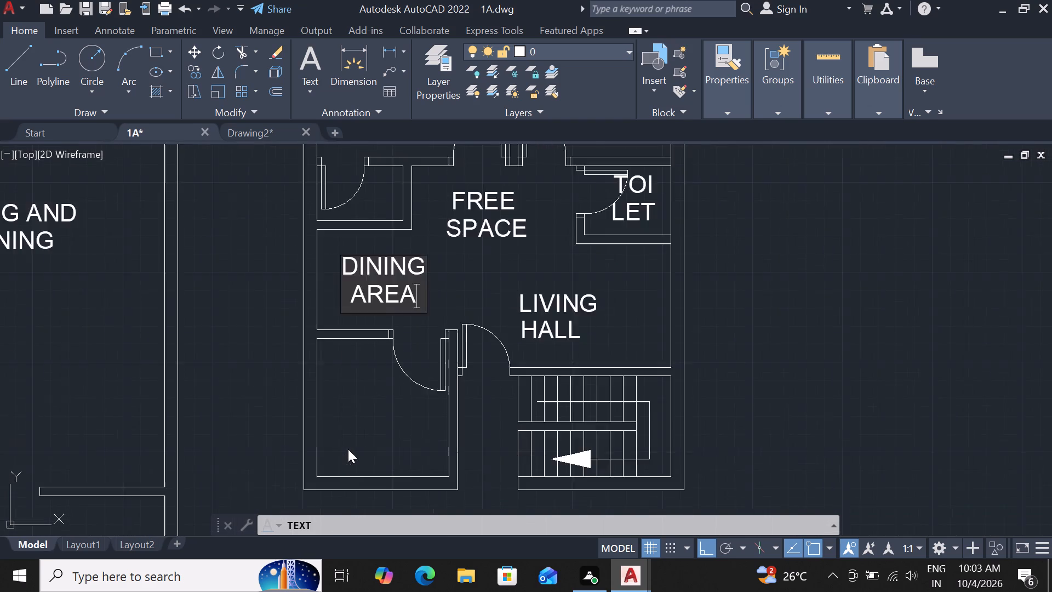
scroll(348, 449, "up", 1)
left_click(372, 421)
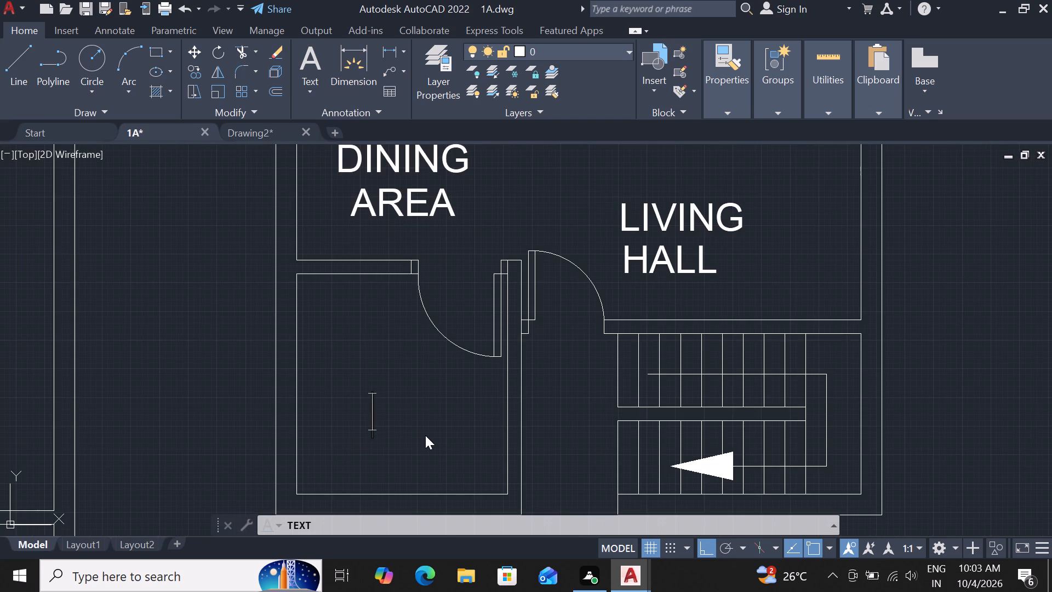
key("k")
key("i")
type("TC")
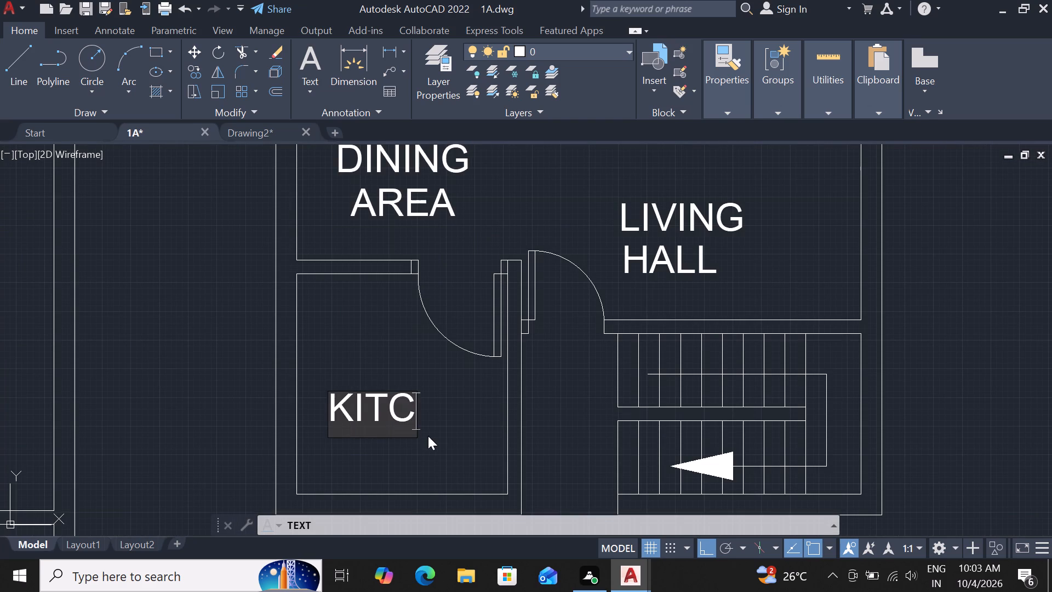
type("HEN")
Label the third plan's bottom entrance gap, between the kitchen and the staircase, "M.G".
scroll(433, 435, "down", 1)
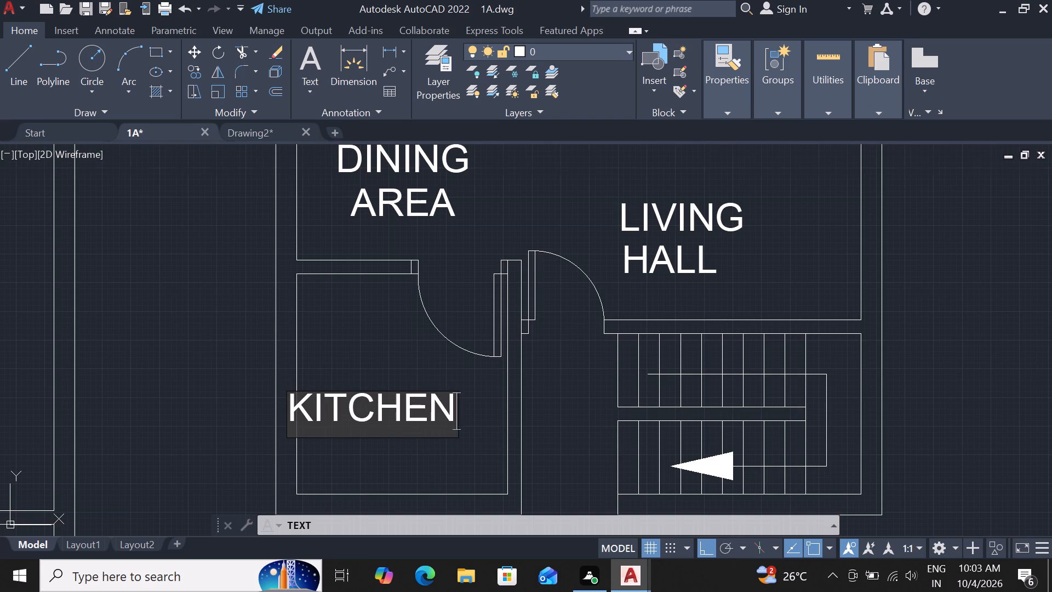
scroll(434, 434, "down", 1)
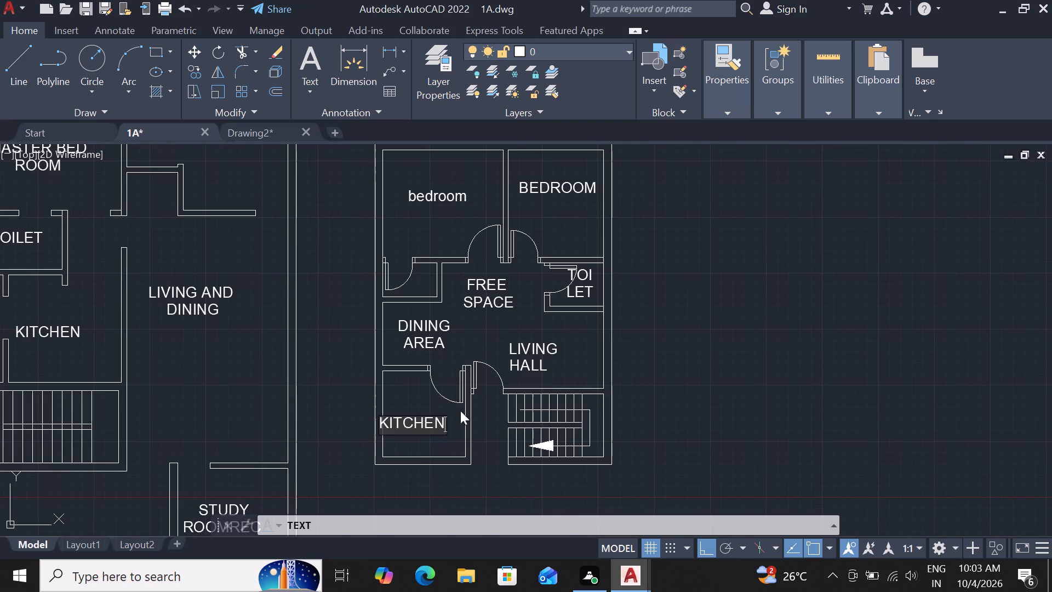
scroll(484, 451, "down", 1)
scroll(485, 466, "up", 3)
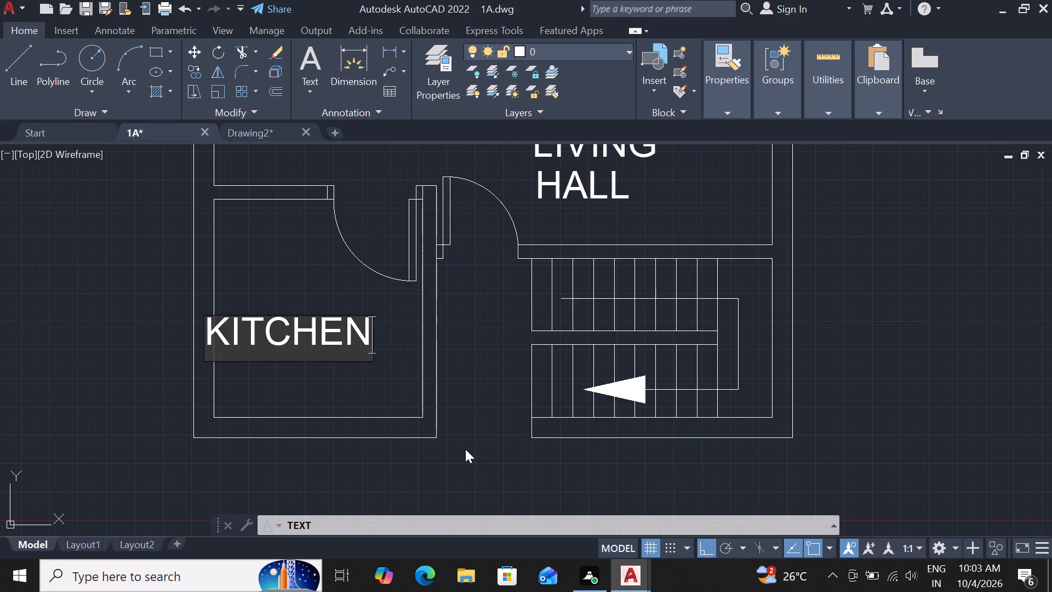
left_click(465, 449)
key("m")
type(".G")
Label the third plan's small left-hand room above the dining area "TOILET".
scroll(508, 424, "down", 2)
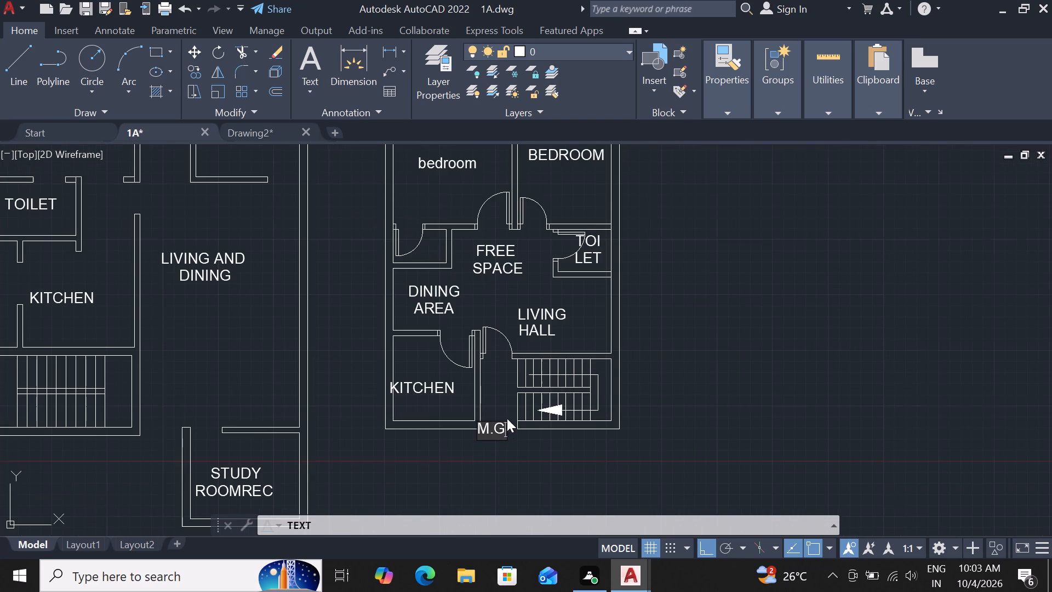
scroll(428, 251, "up", 5)
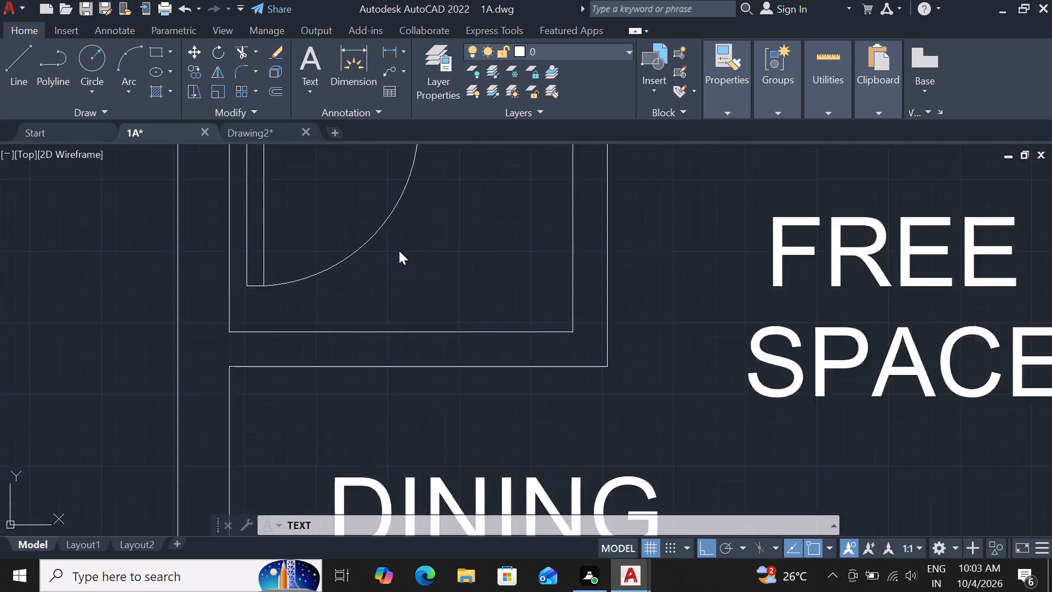
left_click(443, 274)
type("TO")
type("IL")
type("ET")
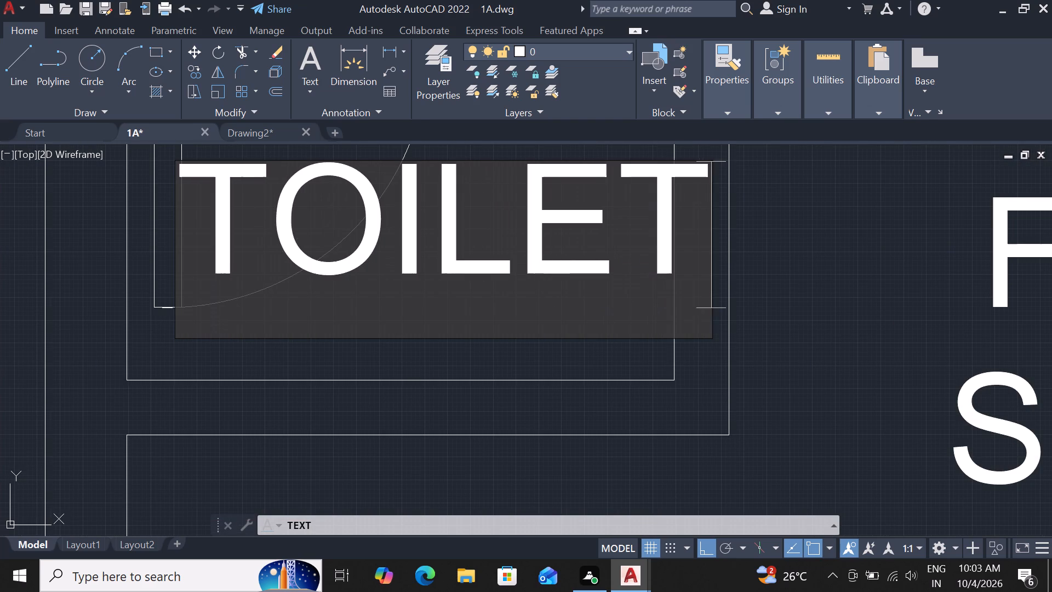
Finish the TOILET label in the third plan's small left-hand room and scale it down to fit inside the room.
scroll(446, 275, "down", 5)
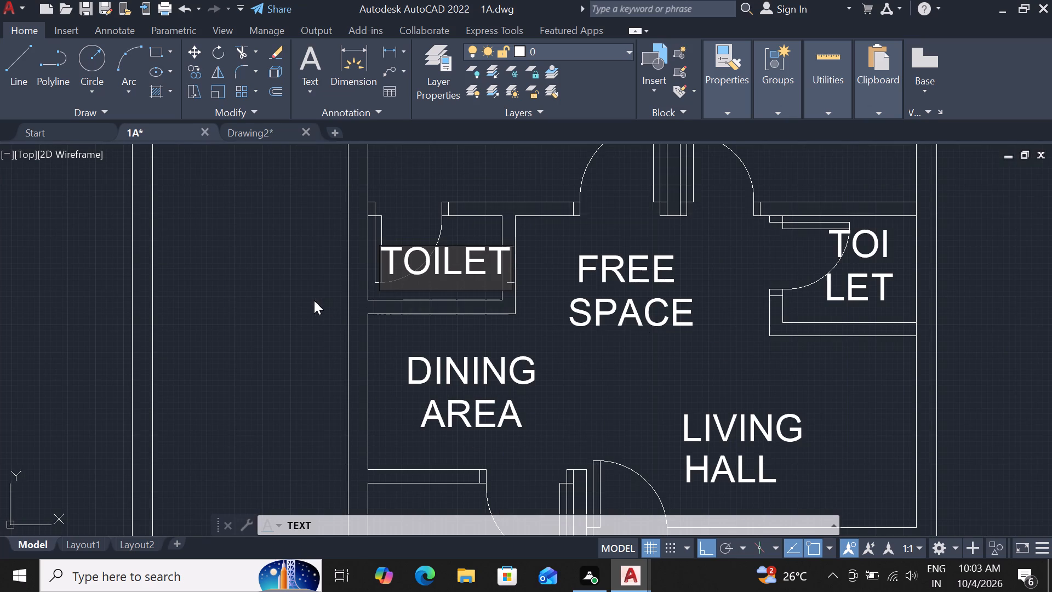
left_click(314, 300)
key("Escape")
scroll(376, 284, "down", 4)
scroll(367, 283, "up", 1)
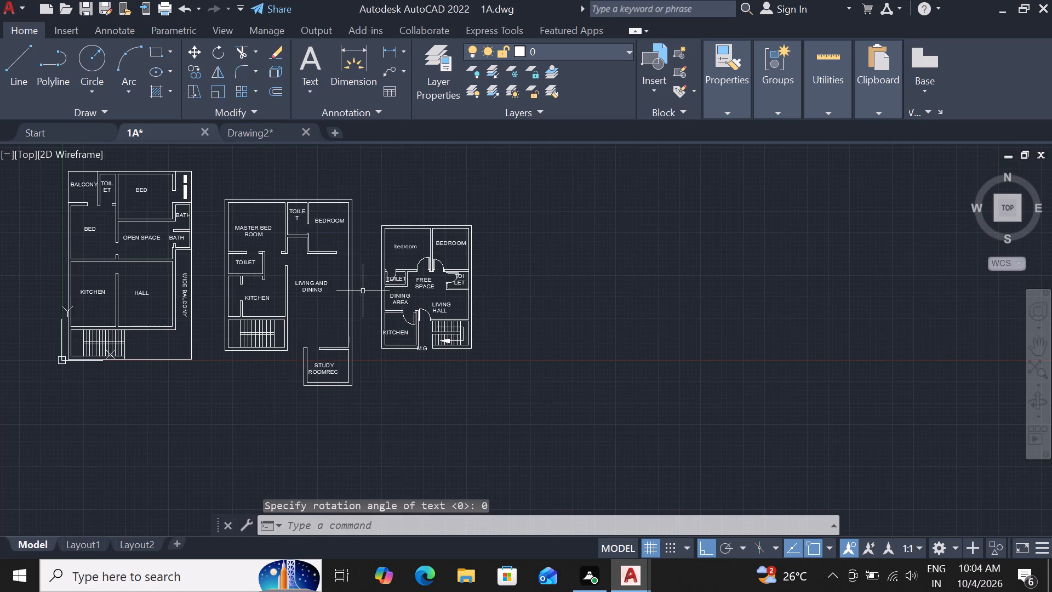
scroll(363, 289, "up", 2)
left_click(477, 274)
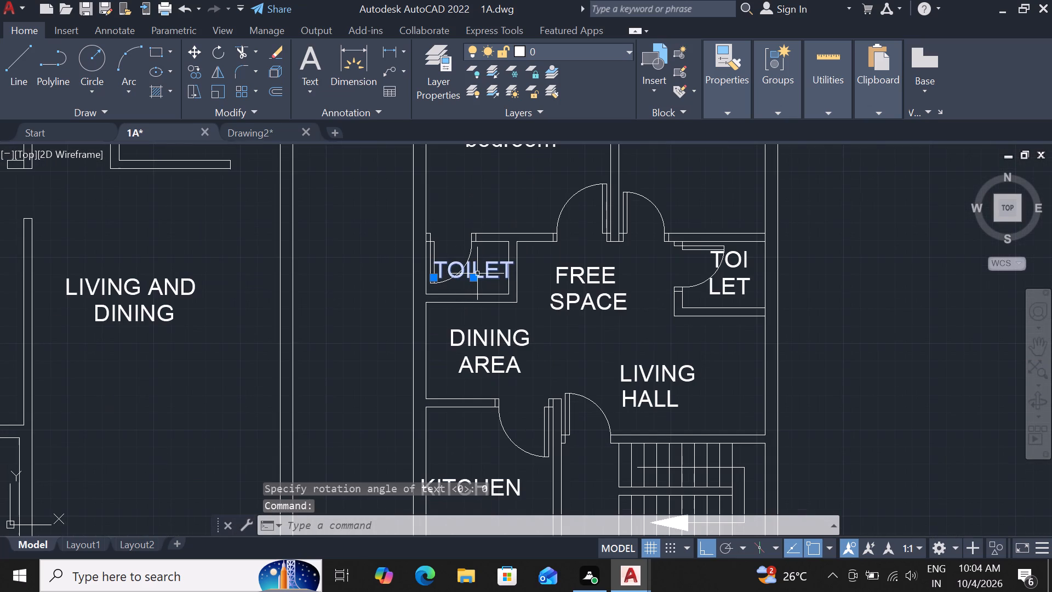
type("SC")
key("space")
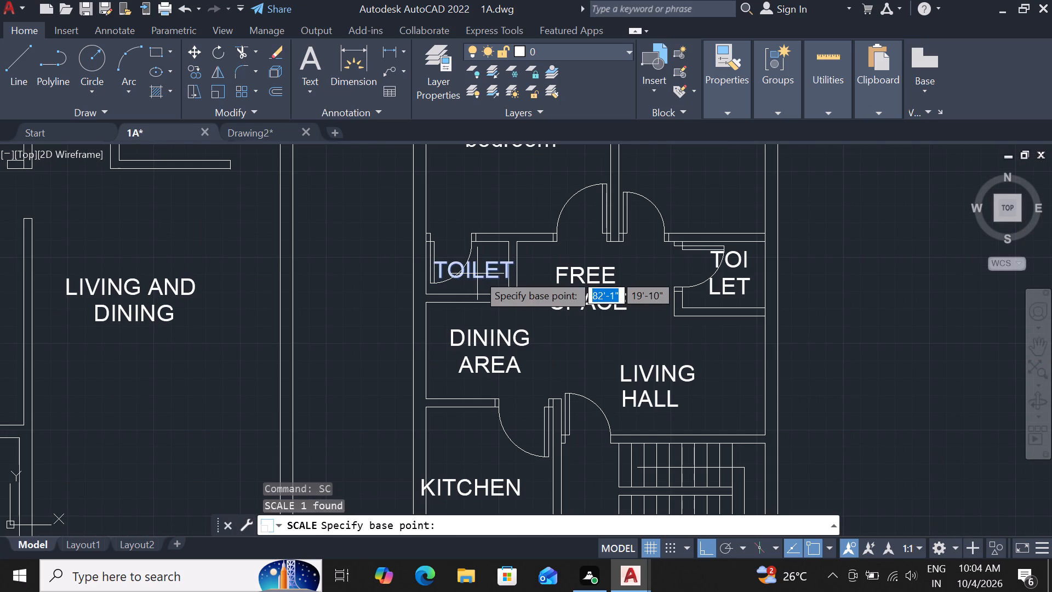
left_click(477, 274)
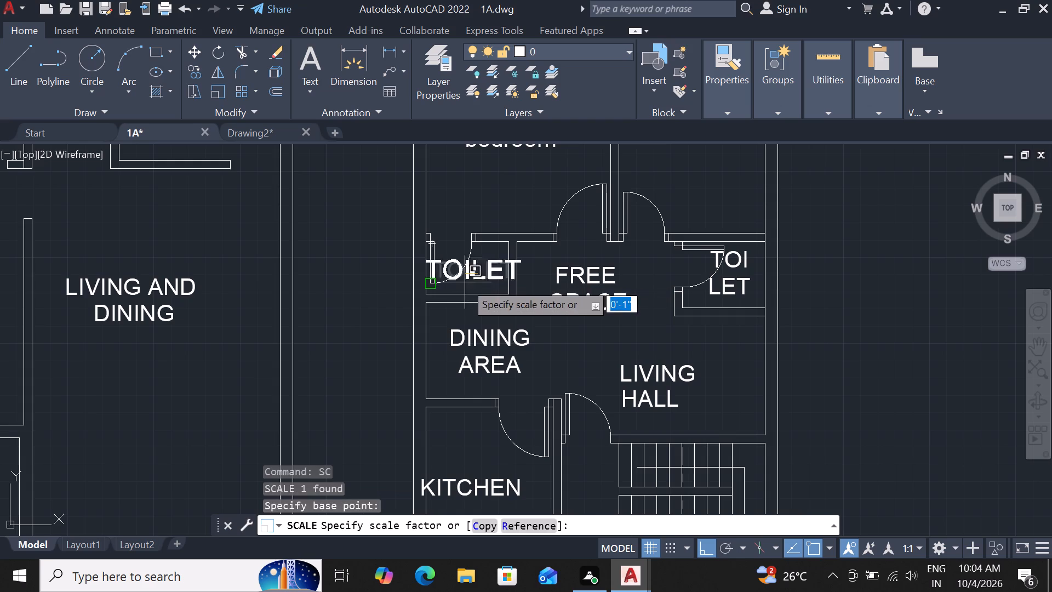
left_click(494, 261)
Scale down both lines of the "TOI LET" label together in the third plan's right-hand toilet.
scroll(634, 282, "up", 2)
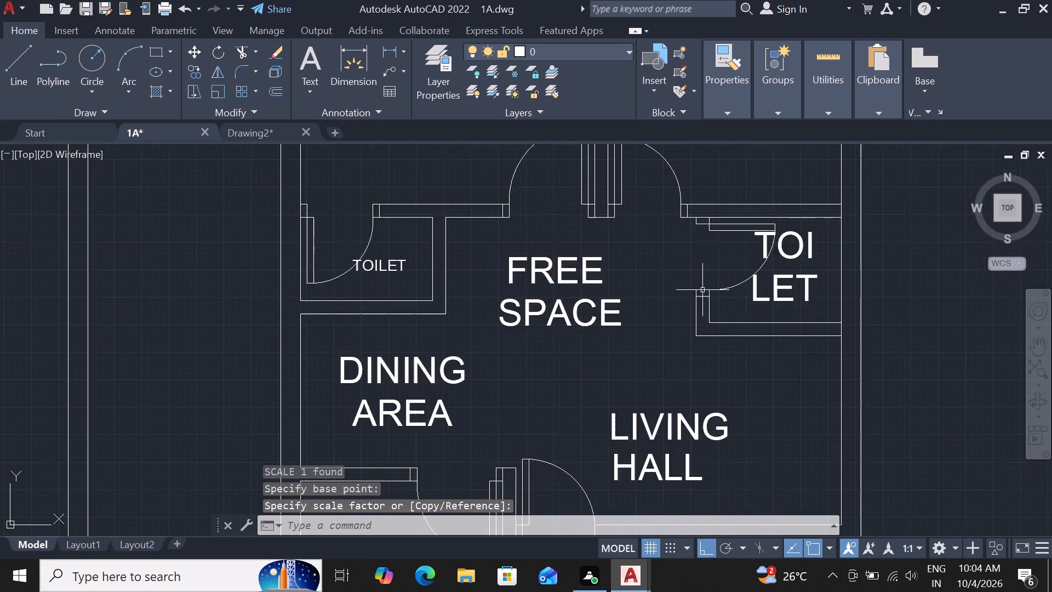
left_click(839, 295)
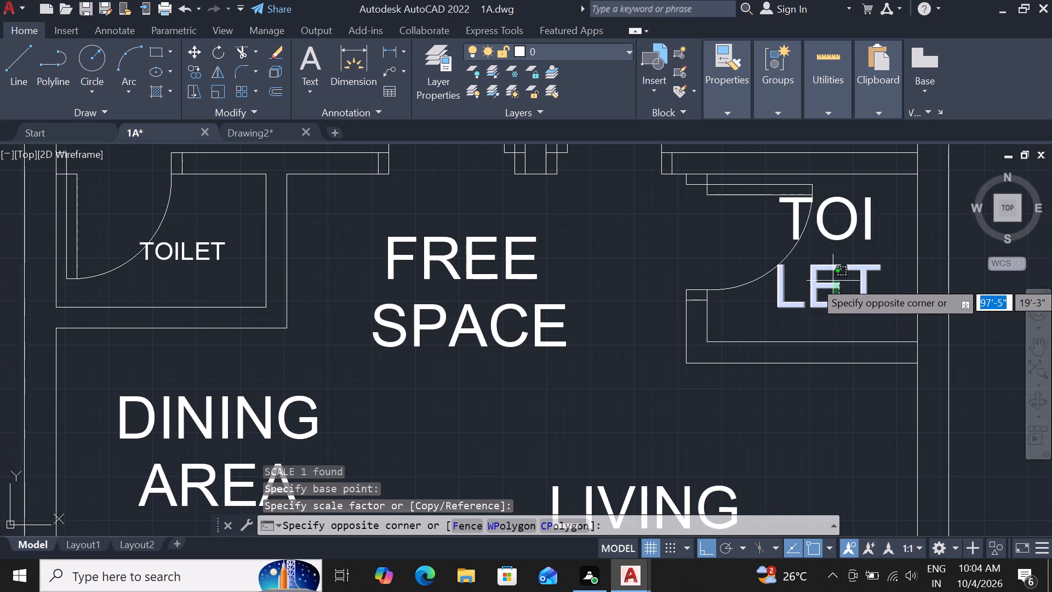
left_click(833, 281)
left_click(839, 209)
left_click(833, 223)
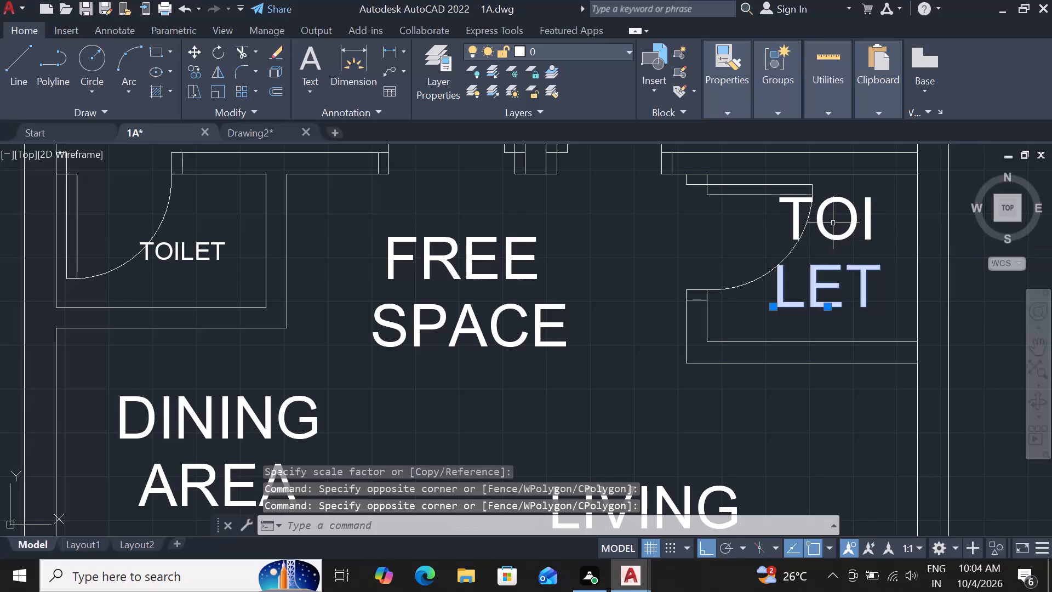
left_click_drag(865, 210, 864, 217)
type("SC")
key("space")
left_click(860, 241)
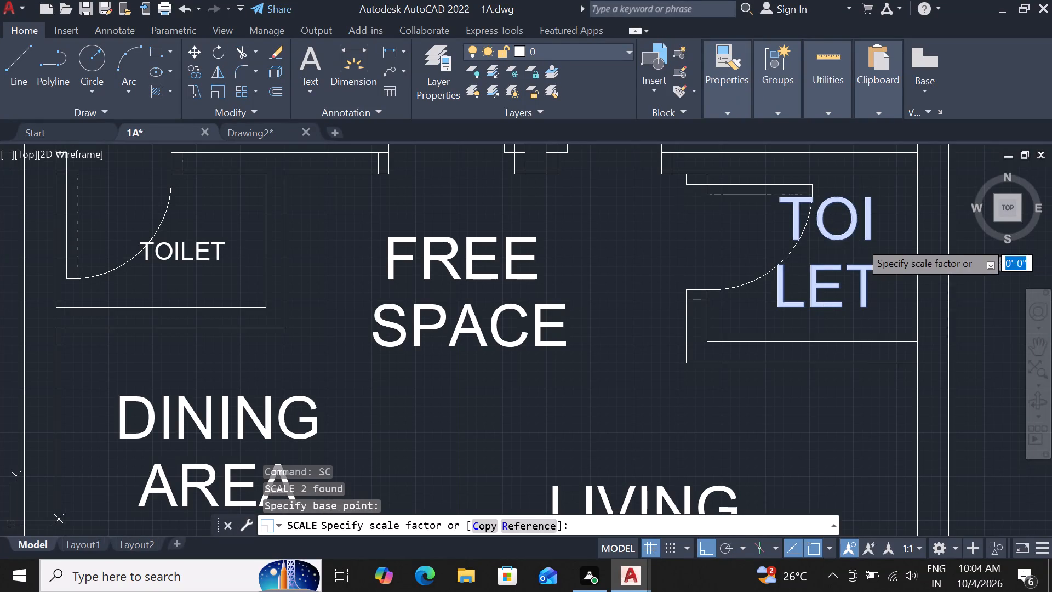
left_click(879, 207)
Move the third plan's KITCHEN label horizontally to the right so it sits inside the kitchen walls.
scroll(833, 233, "down", 4)
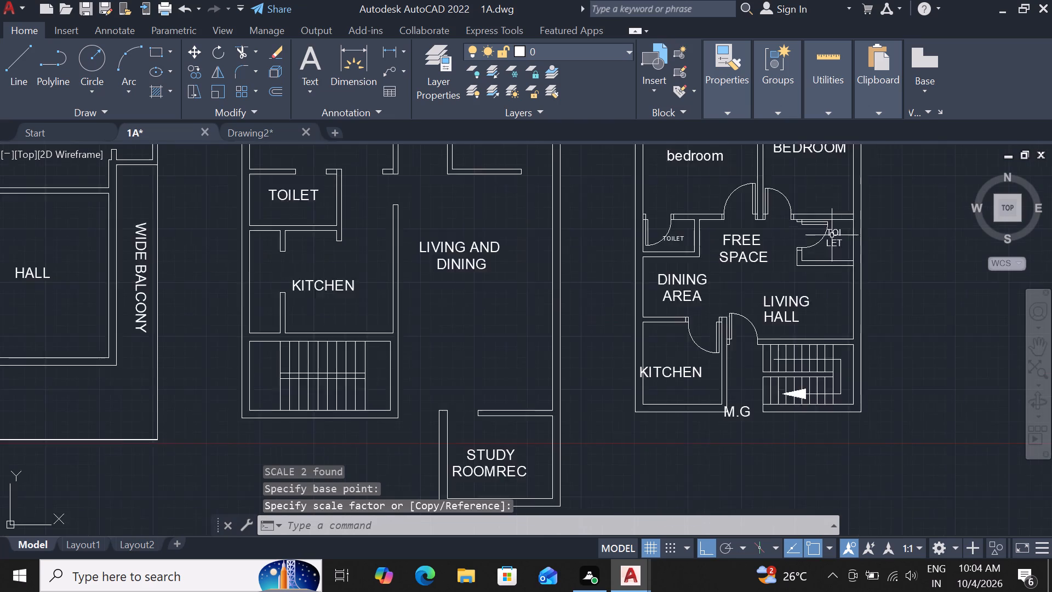
scroll(746, 327, "up", 2)
left_click(725, 331)
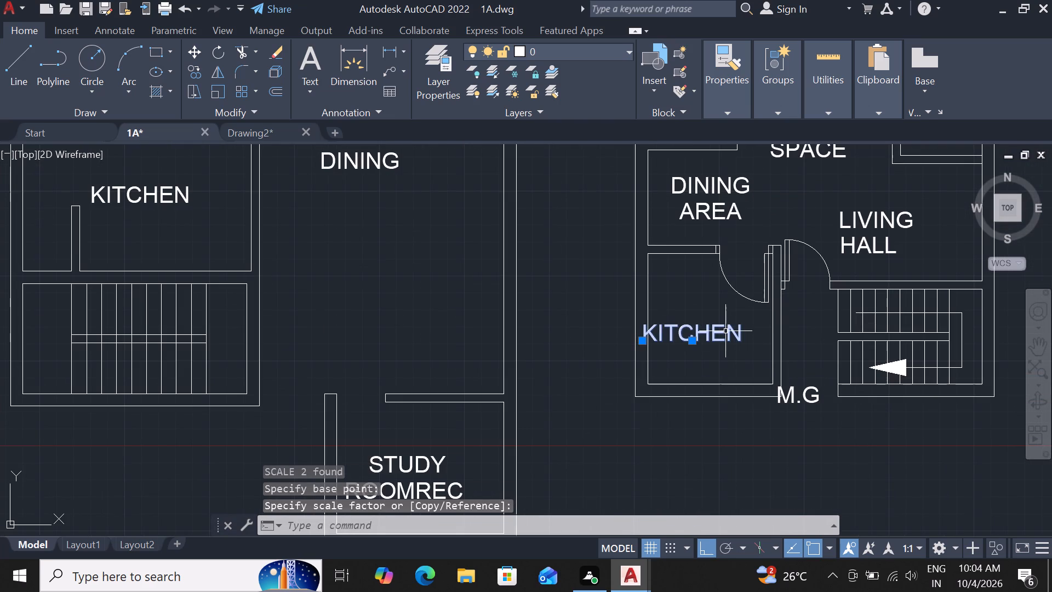
type("M")
key("space")
left_click(725, 331)
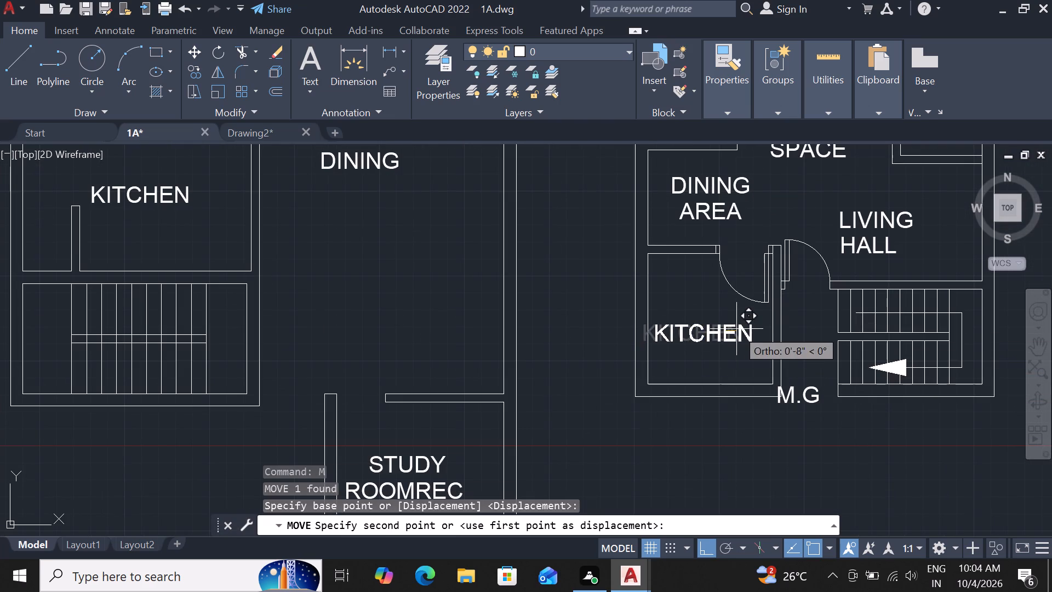
left_click(745, 331)
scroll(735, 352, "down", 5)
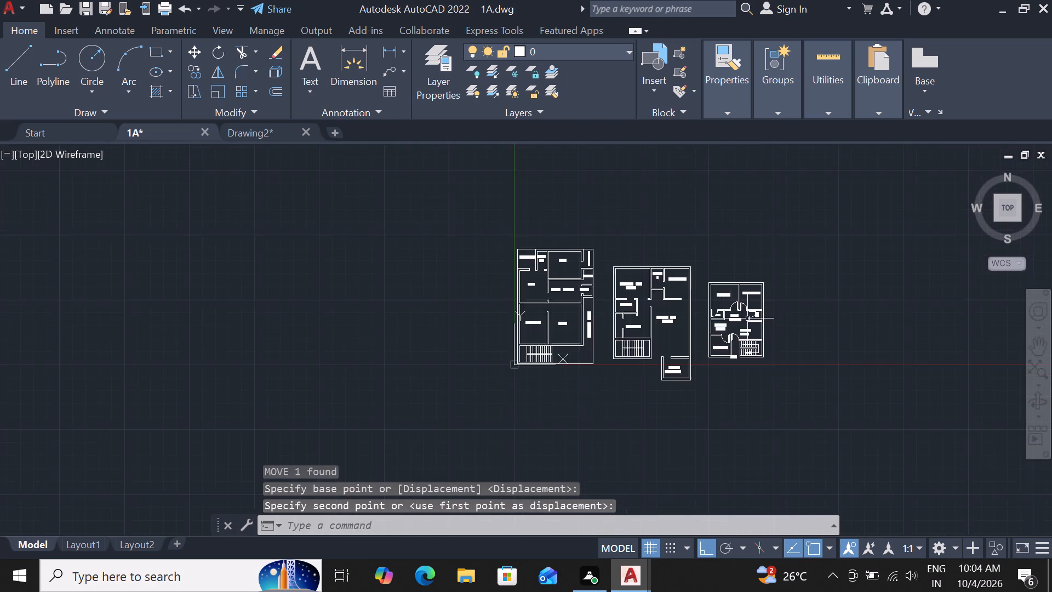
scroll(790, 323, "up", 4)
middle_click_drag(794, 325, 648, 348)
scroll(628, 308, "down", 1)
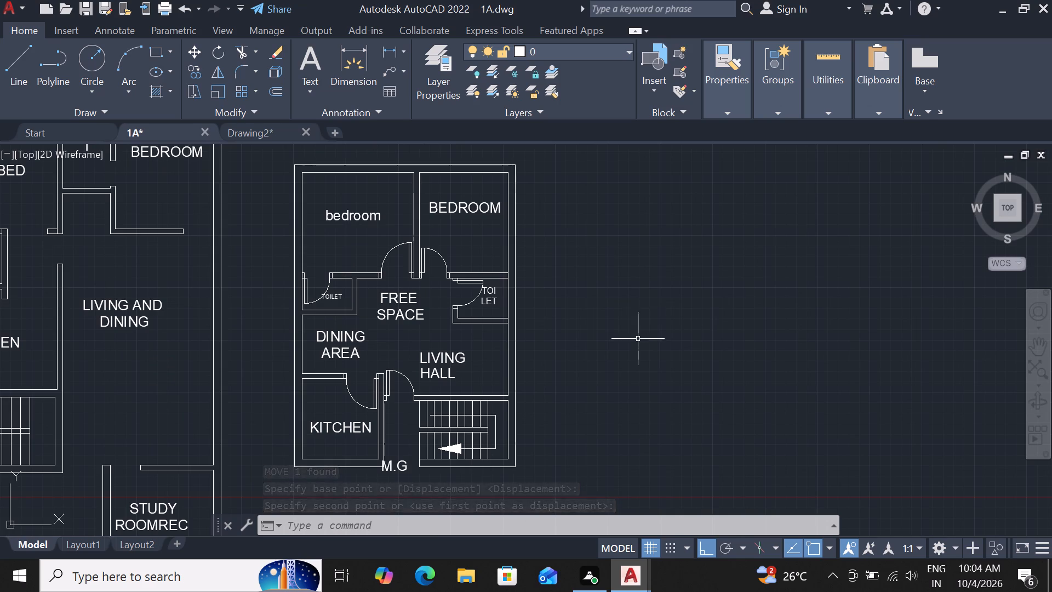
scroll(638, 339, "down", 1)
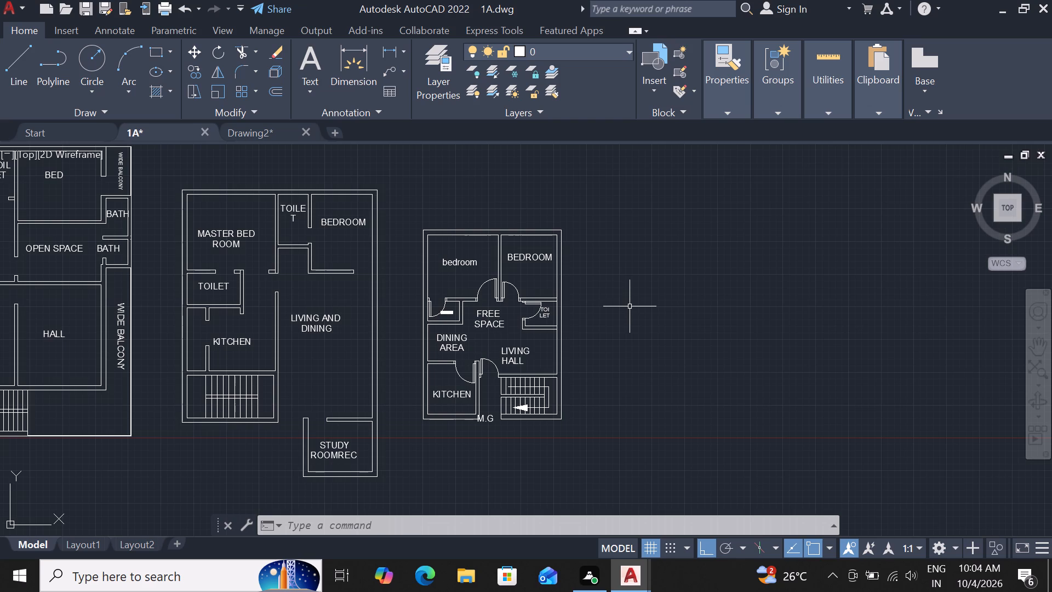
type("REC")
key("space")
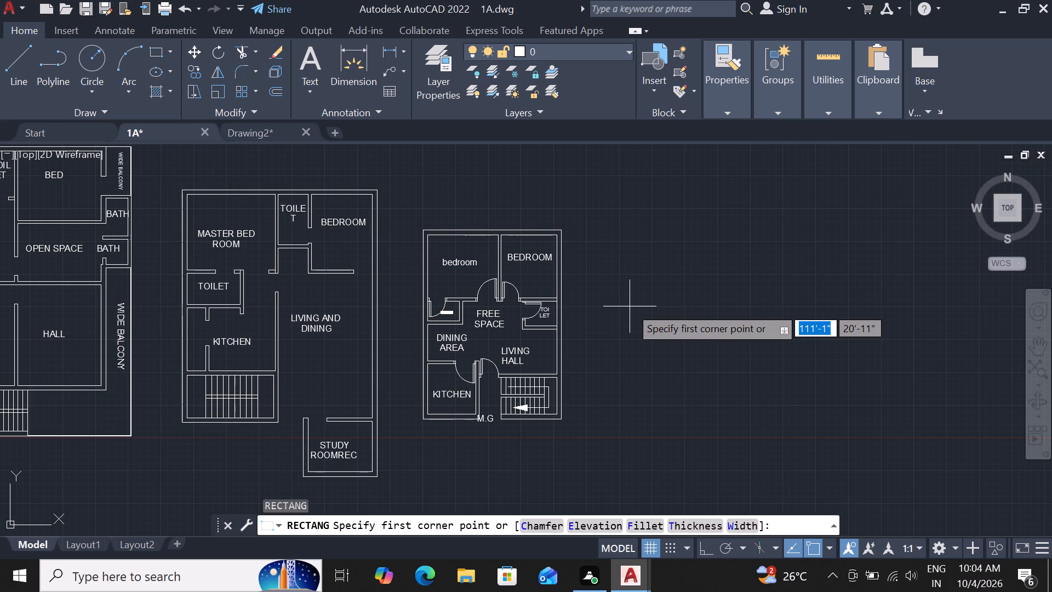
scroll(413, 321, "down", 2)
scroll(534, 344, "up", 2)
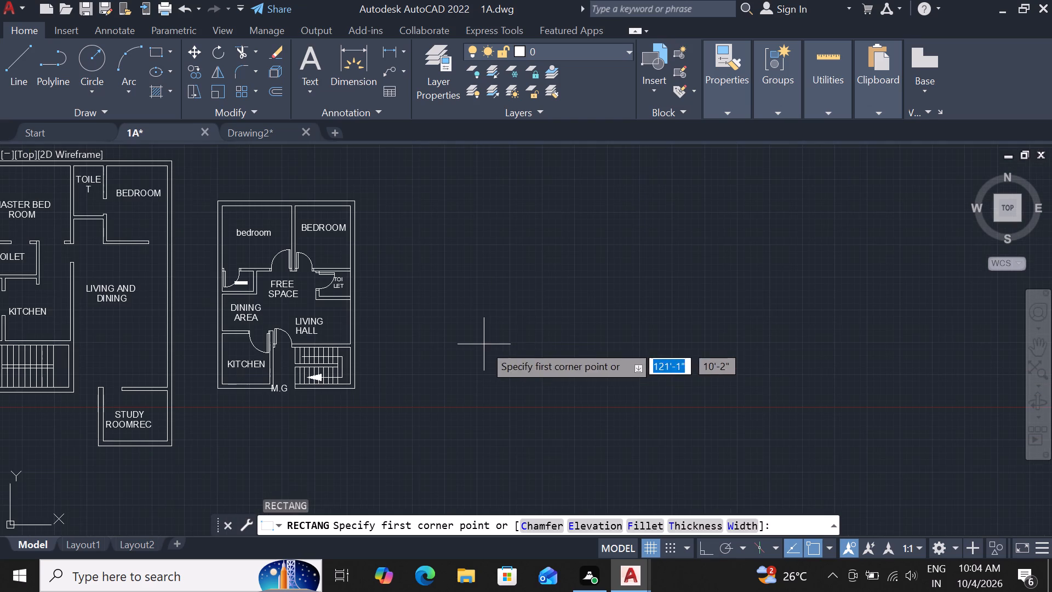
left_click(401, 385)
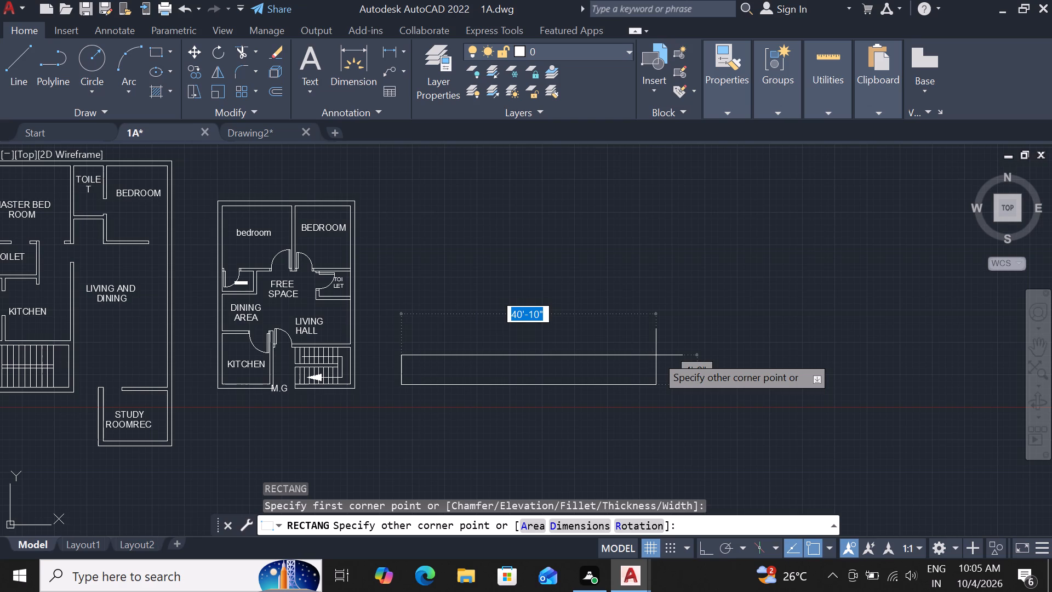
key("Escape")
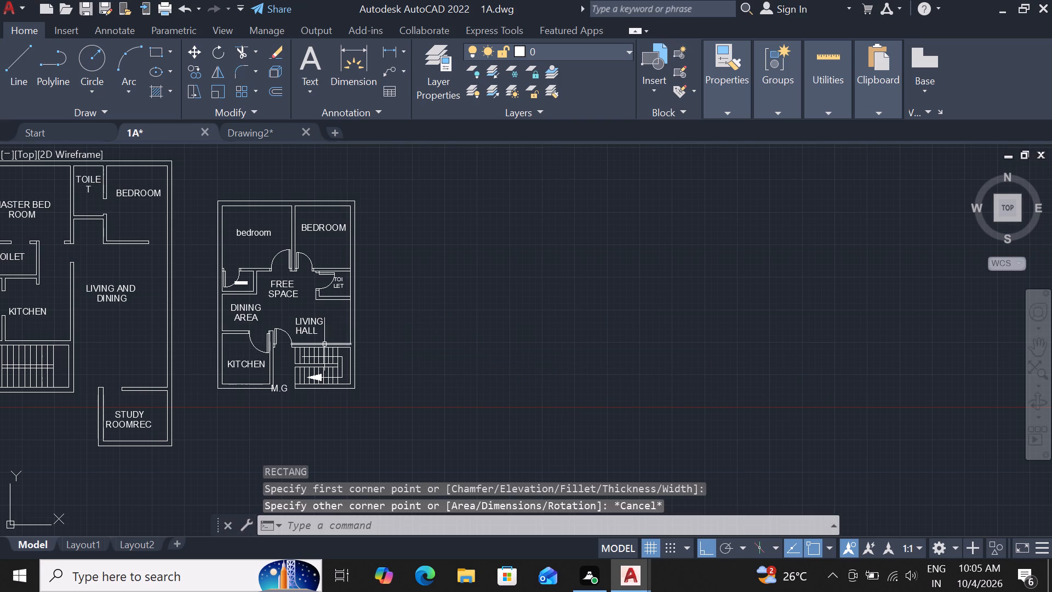
Draw a closed upright rectangle of lines, 3' tall and 9" wide, in the empty area right of the third plan's staircase.
scroll(324, 344, "up", 2)
middle_click_drag(444, 312, 453, 301)
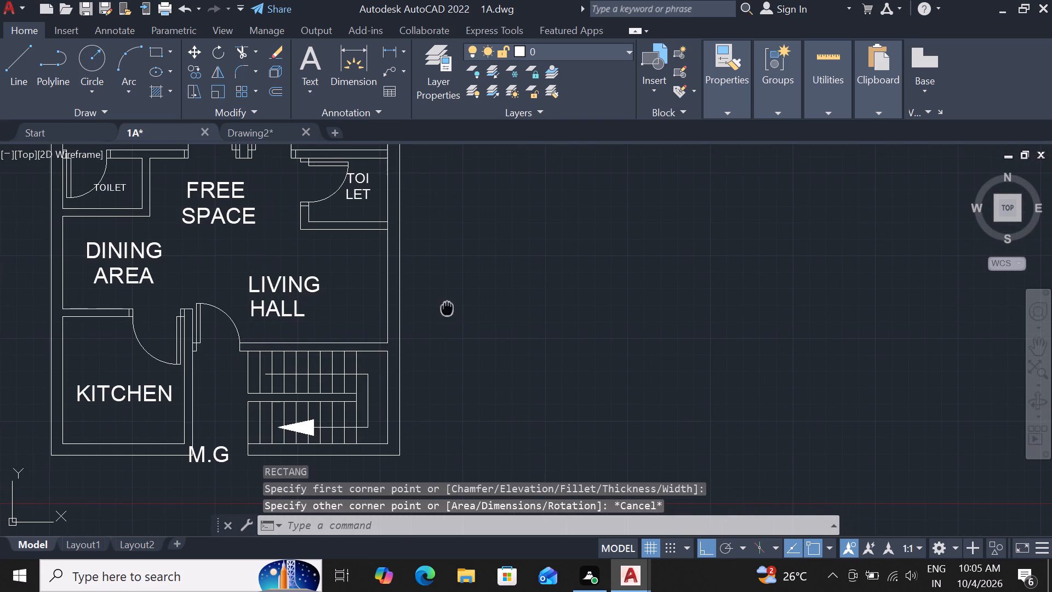
middle_click_drag(453, 301, 483, 274)
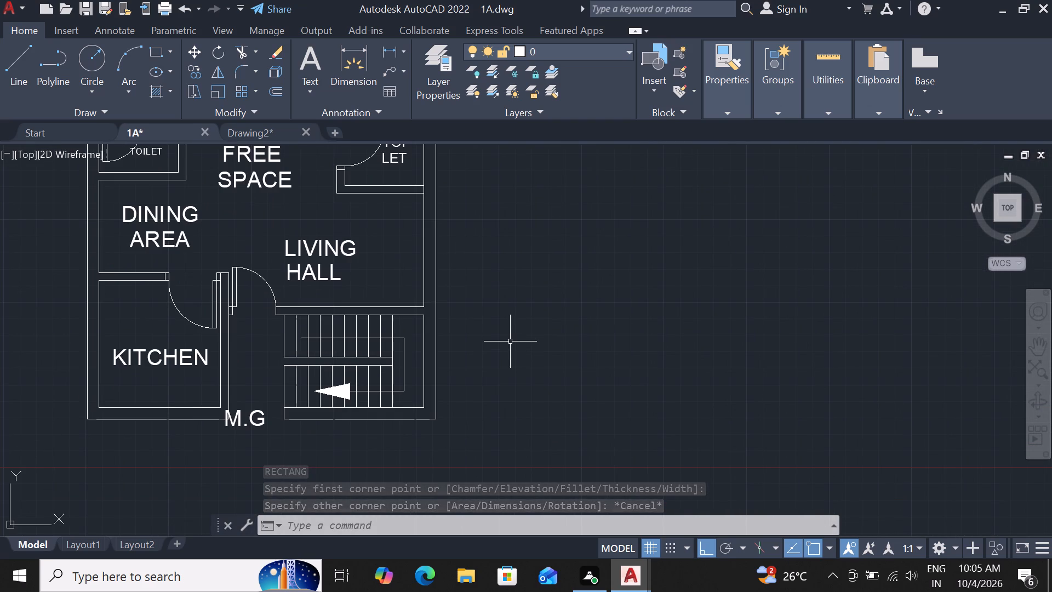
key("r")
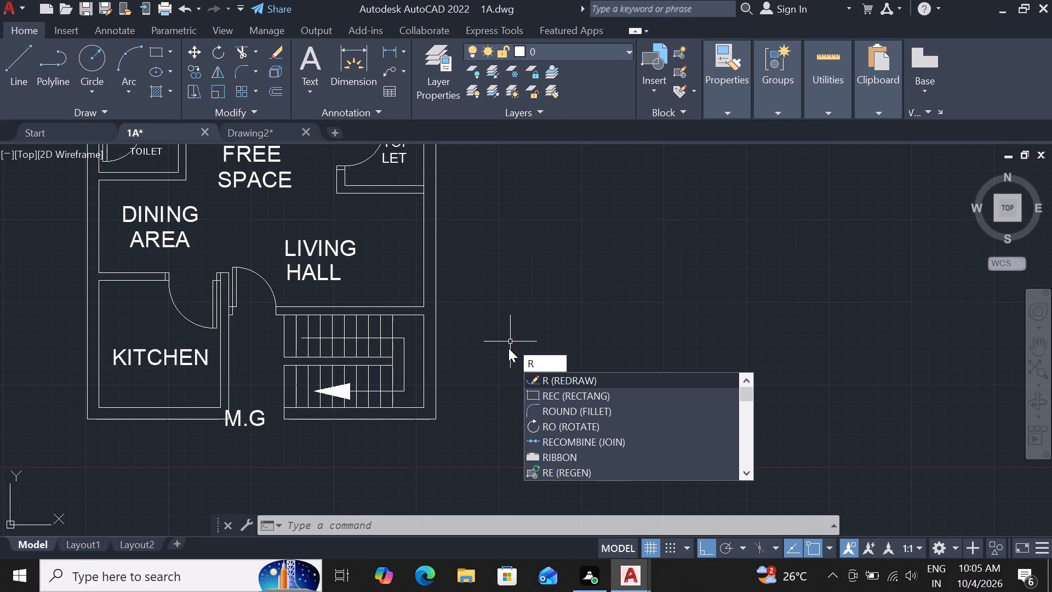
key("Escape")
type("L")
key("space")
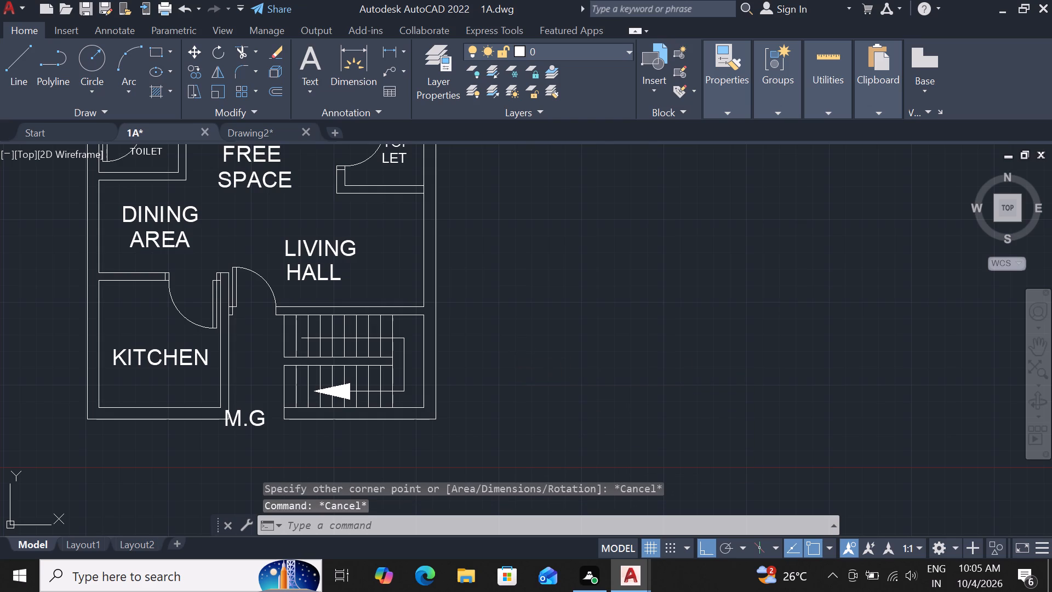
left_click_drag(488, 369, 529, 355)
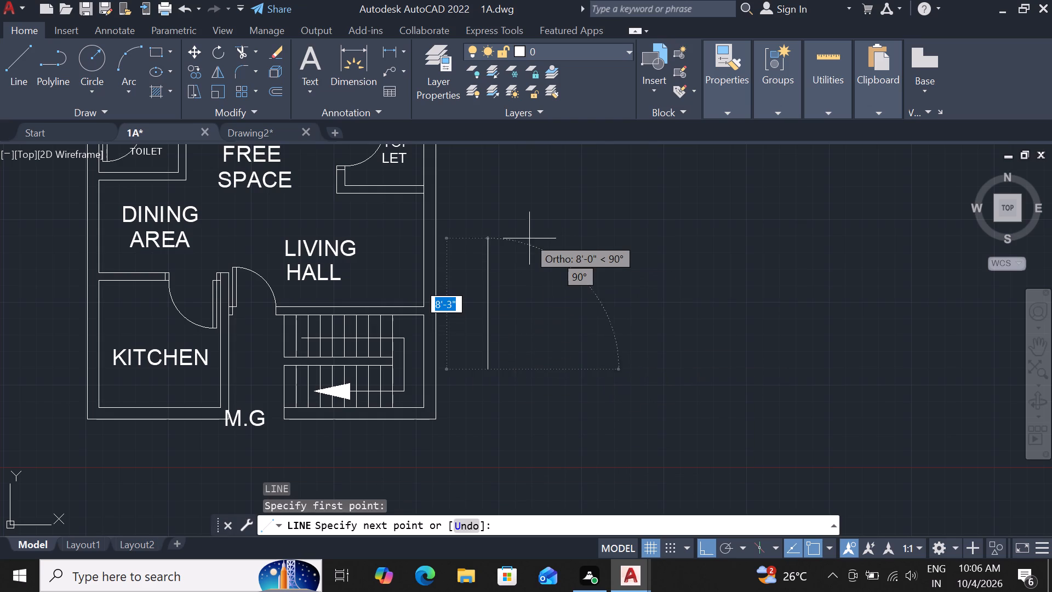
type("3'")
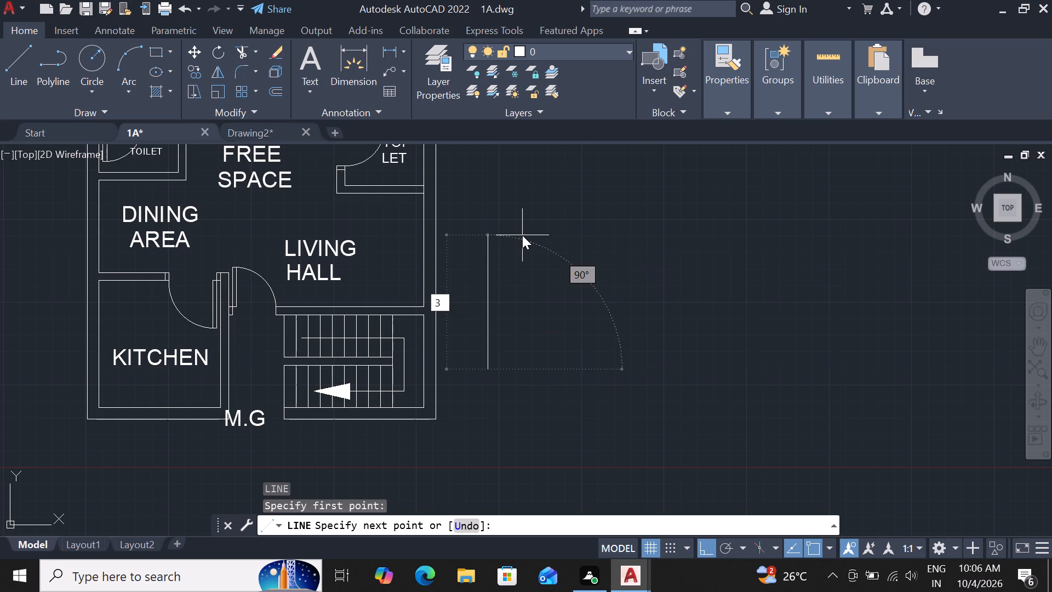
key("Return")
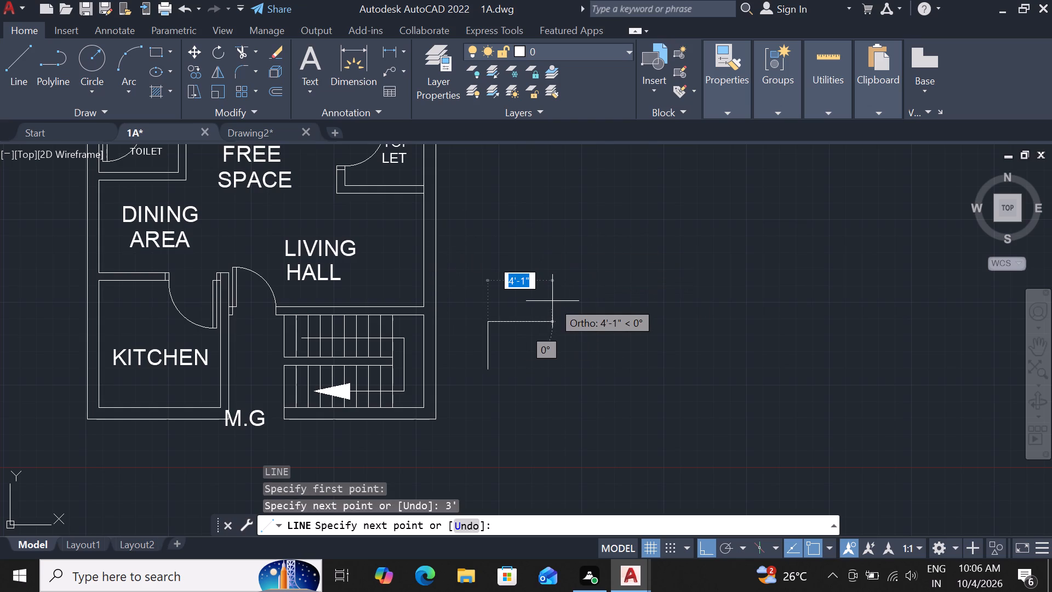
type("9\"")
key("Return")
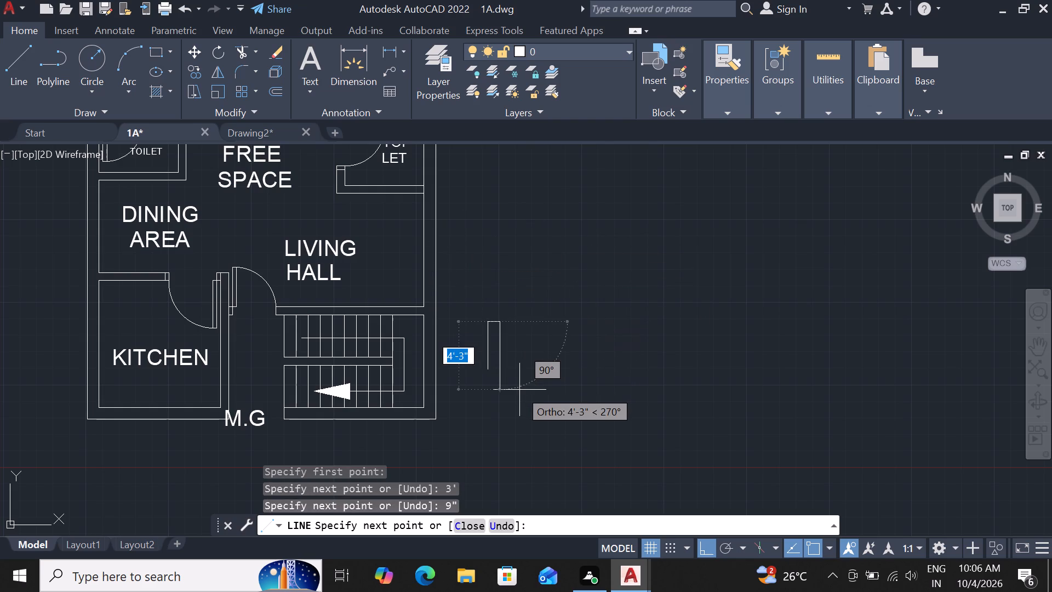
type("3'")
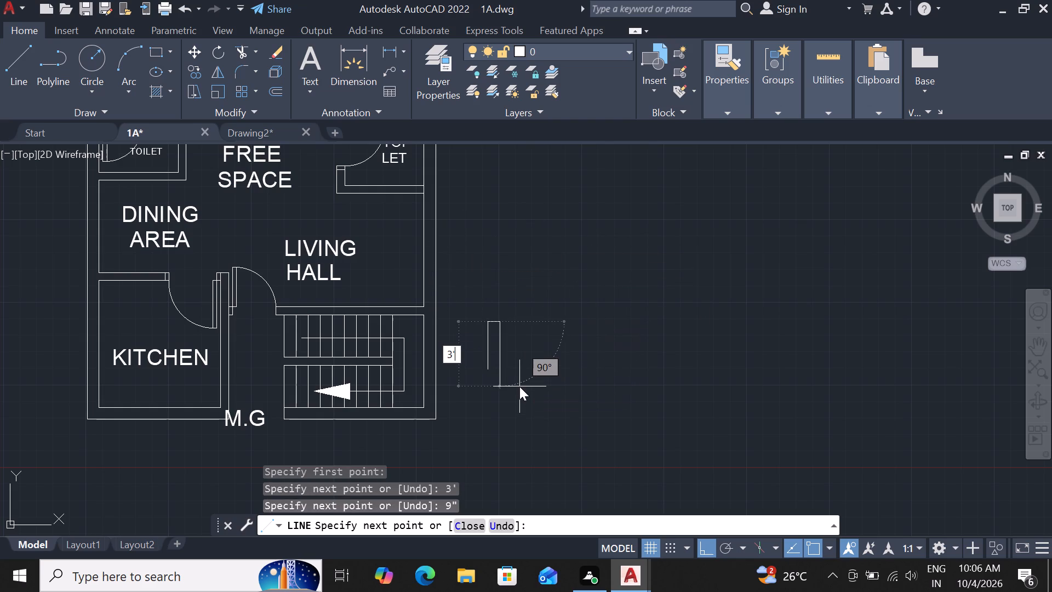
key("Return")
scroll(488, 378, "up", 5)
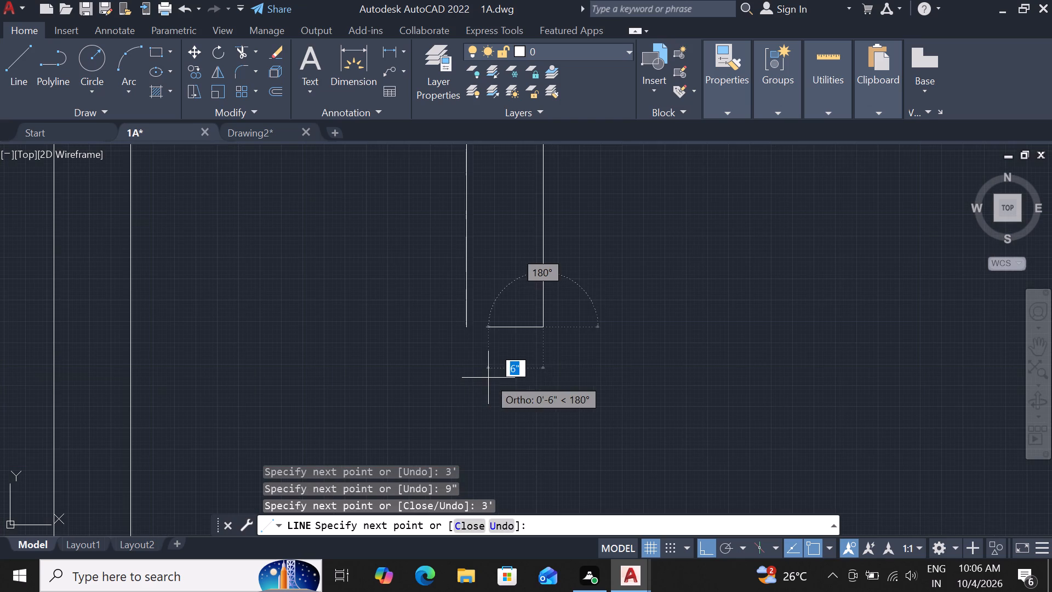
left_click(467, 328)
scroll(467, 328, "down", 2)
key("Escape")
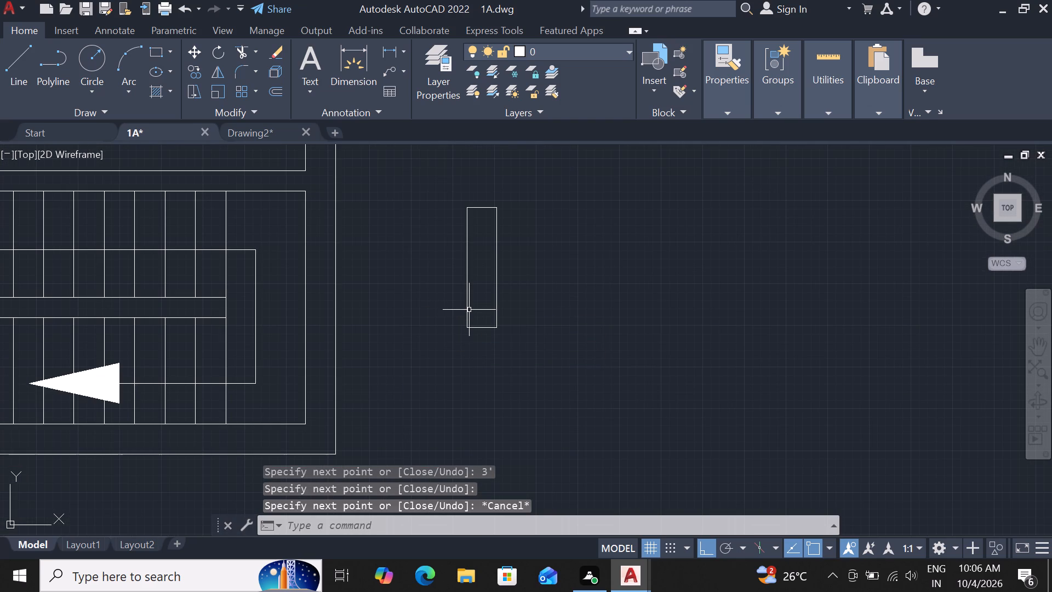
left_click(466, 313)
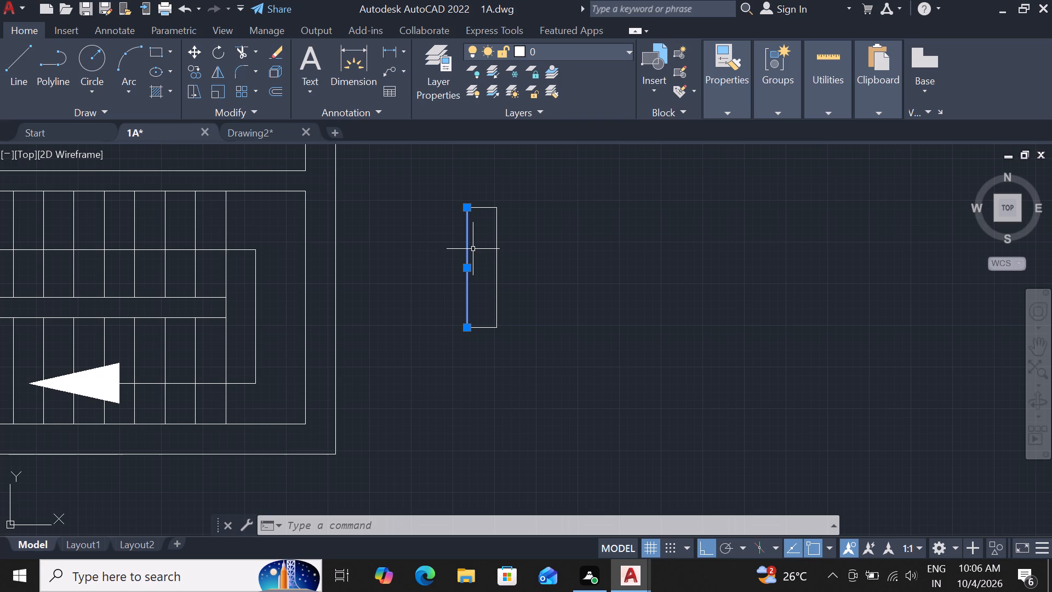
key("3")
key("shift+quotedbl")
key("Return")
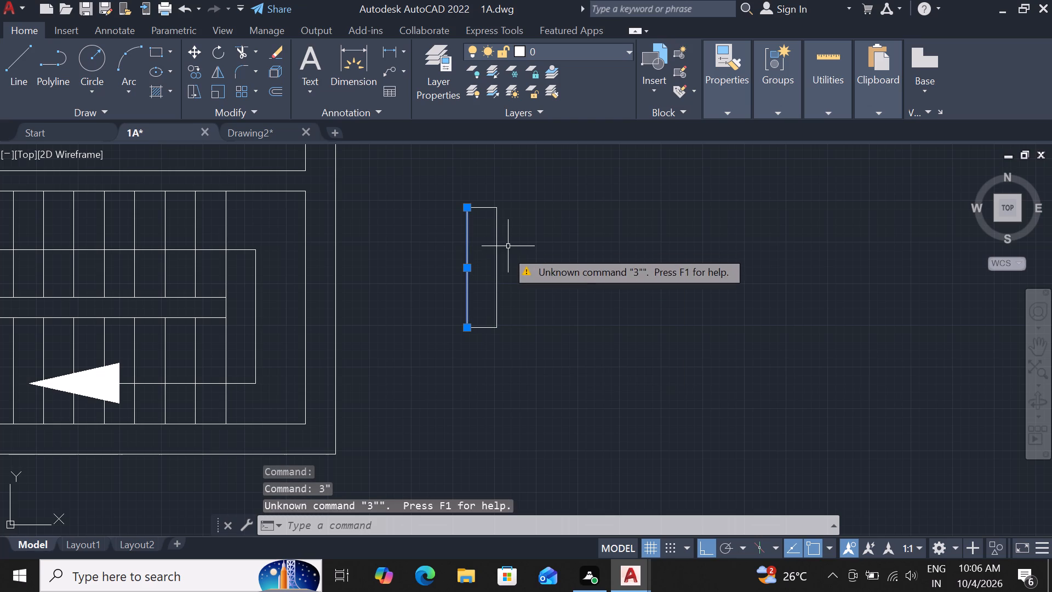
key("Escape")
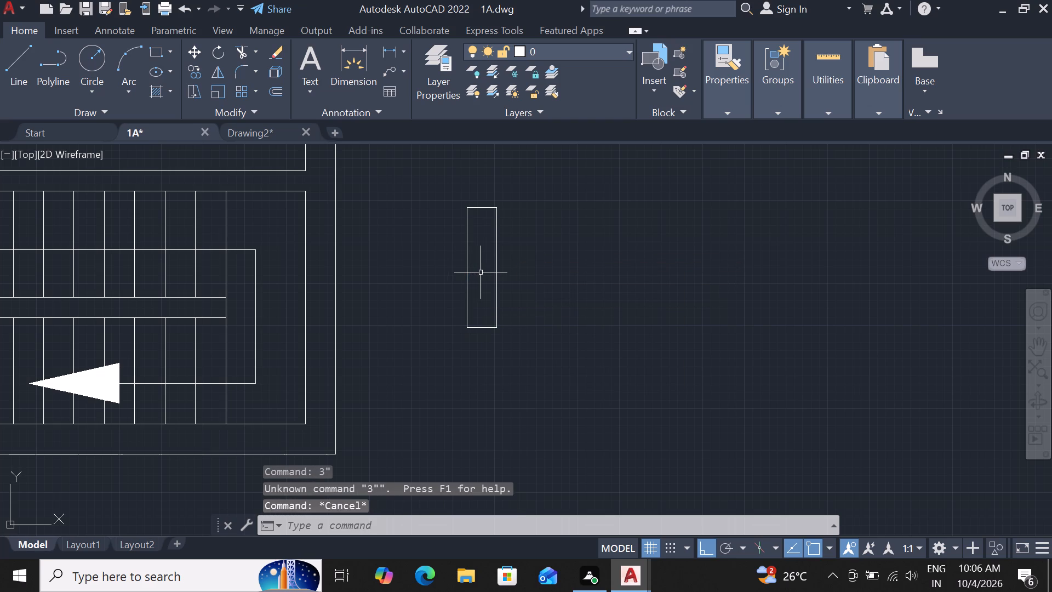
Offset the upright rectangle's lines by 3": left side inward, top and bottom edges outward, and right side both outward and inward.
type("OF 3")
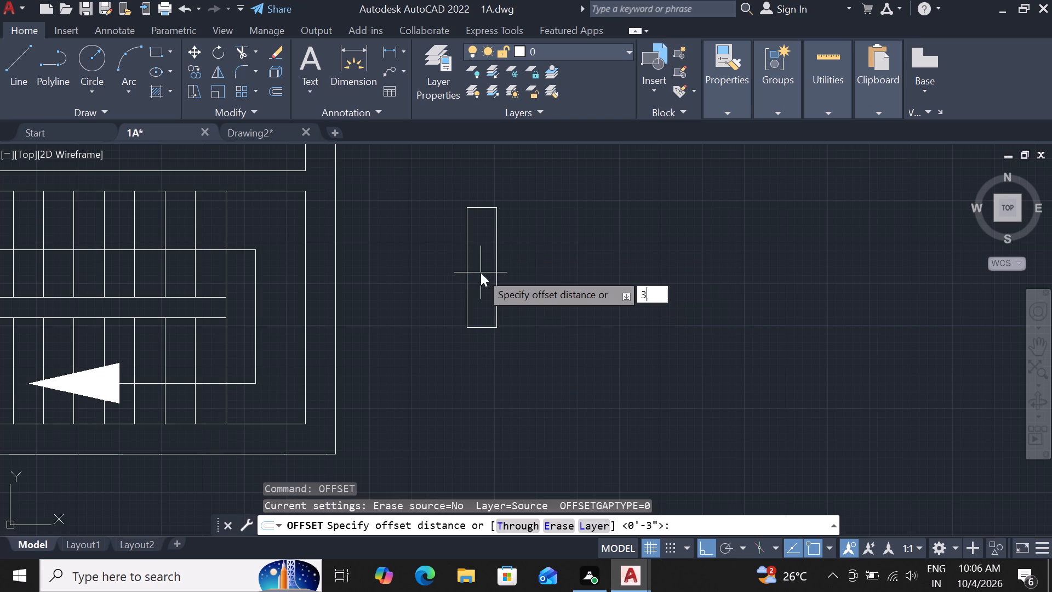
key("shift+quotedbl")
key("Return")
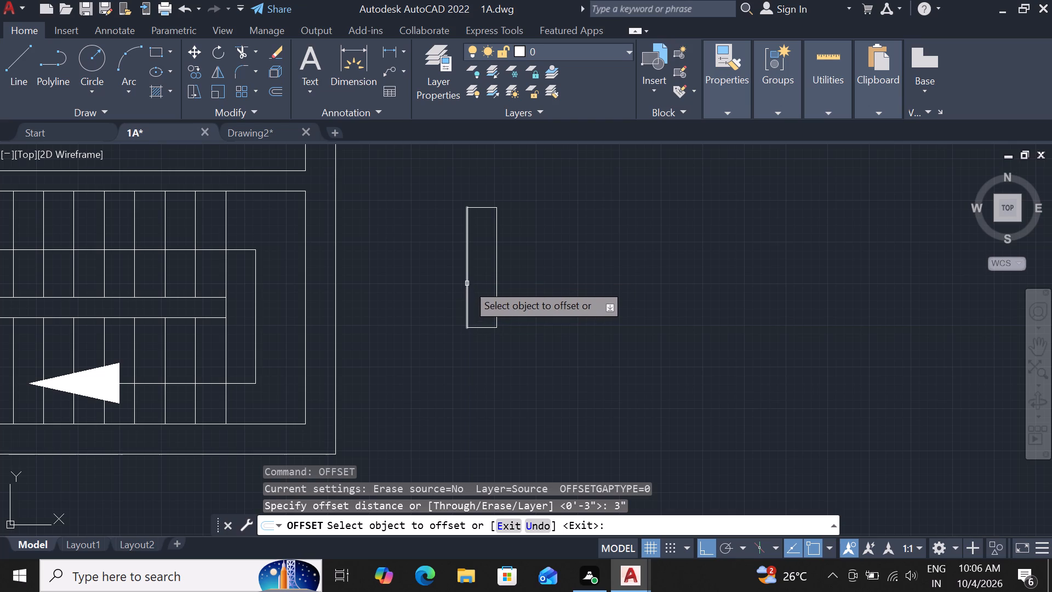
left_click(467, 283)
left_click(492, 278)
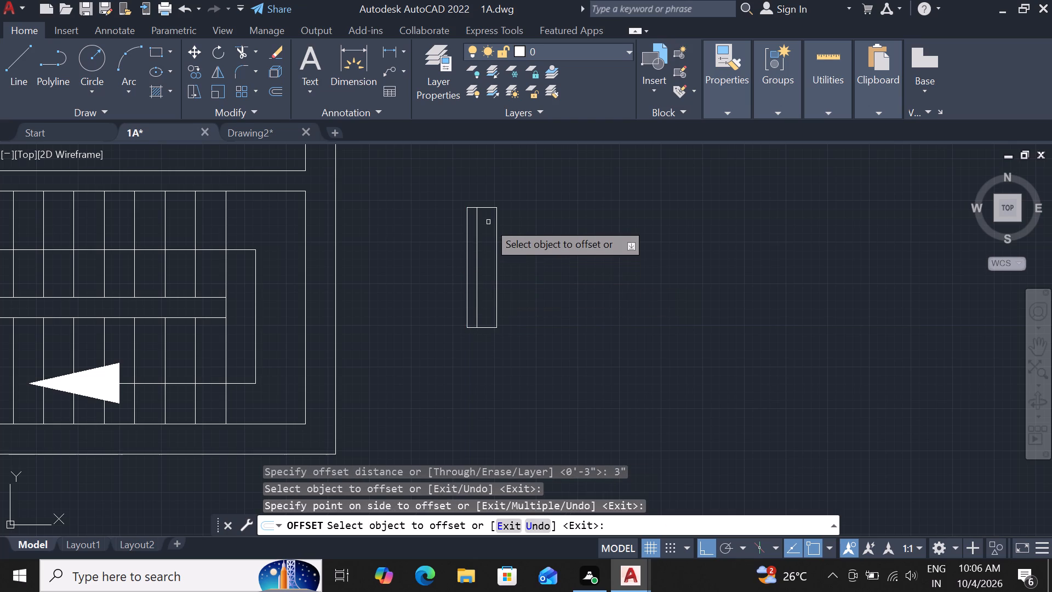
left_click(488, 209)
left_click(488, 196)
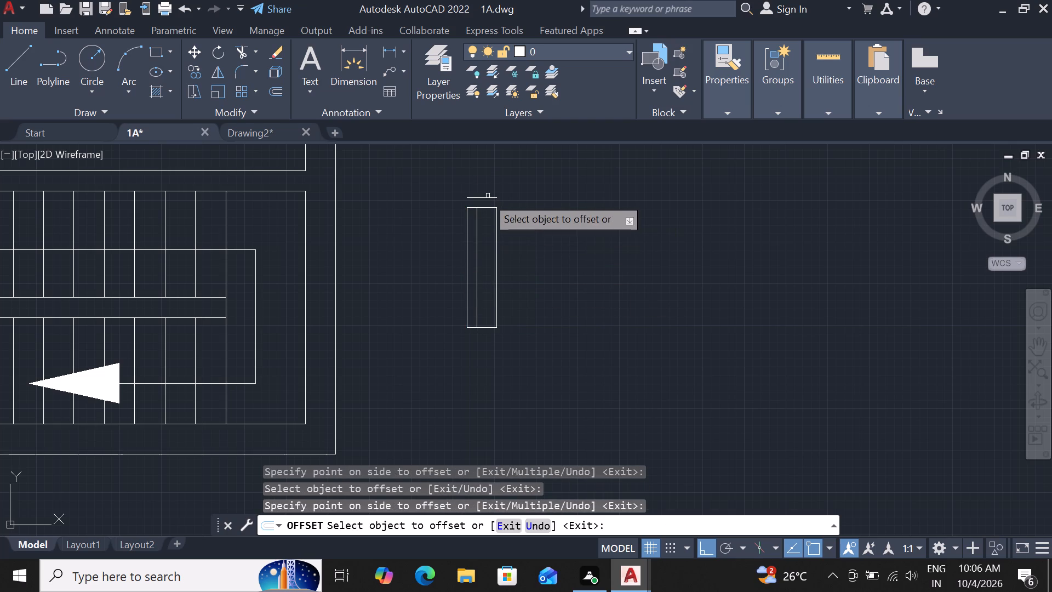
left_click(489, 328)
left_click(486, 346)
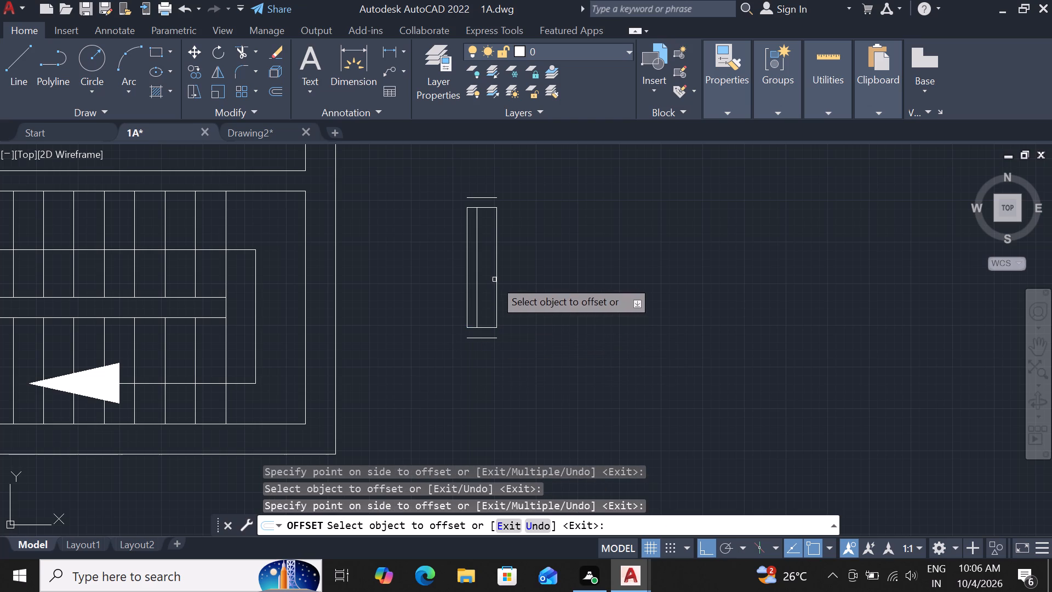
left_click(496, 277)
left_click(489, 287)
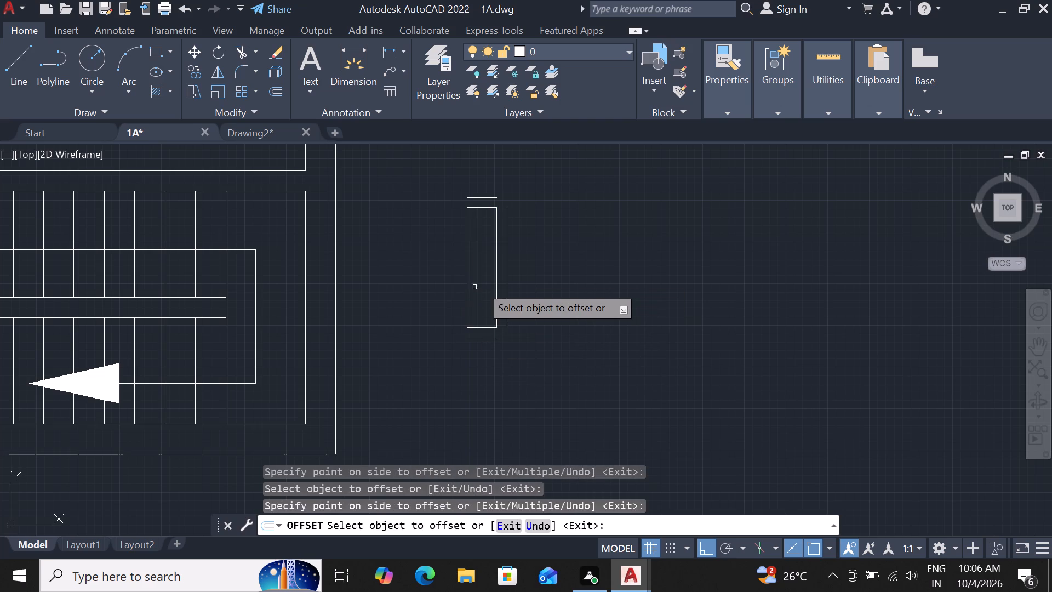
left_click(496, 288)
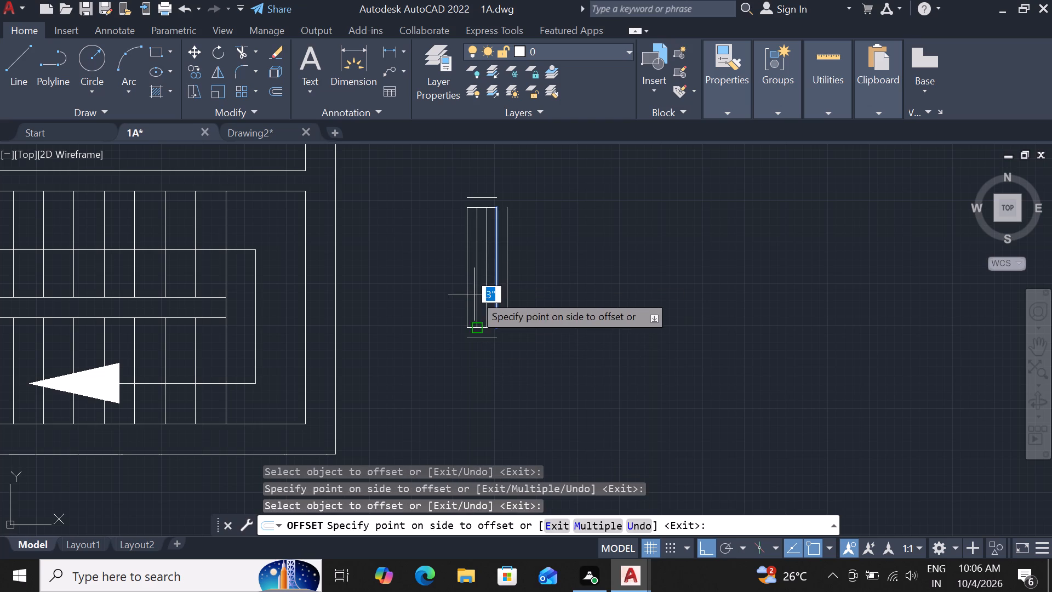
left_click(474, 294)
key("Escape")
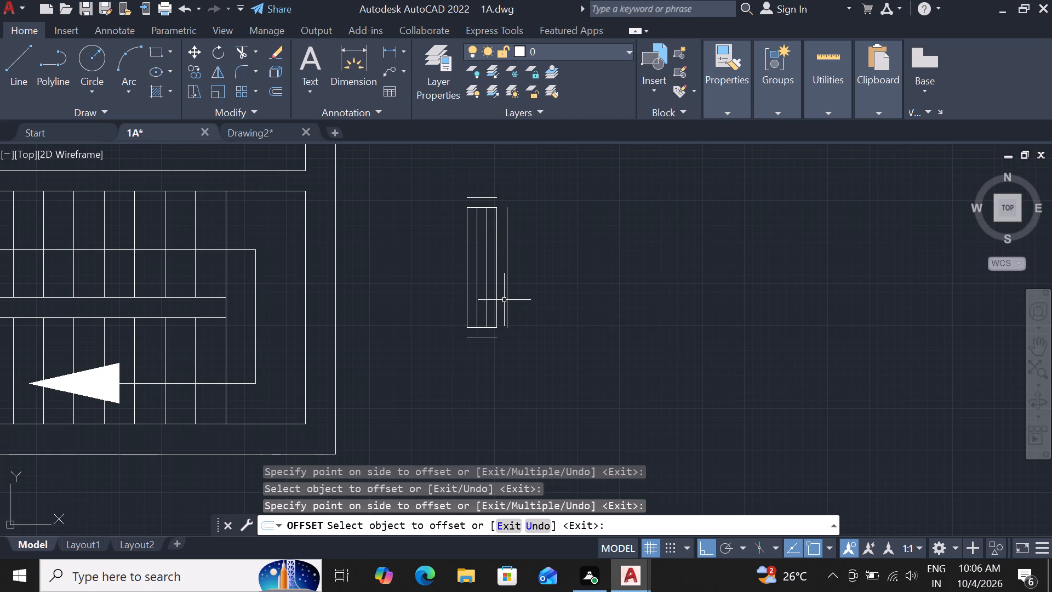
Delete the extra offset line outside the rectangle's right side.
left_click(508, 298)
key("Delete")
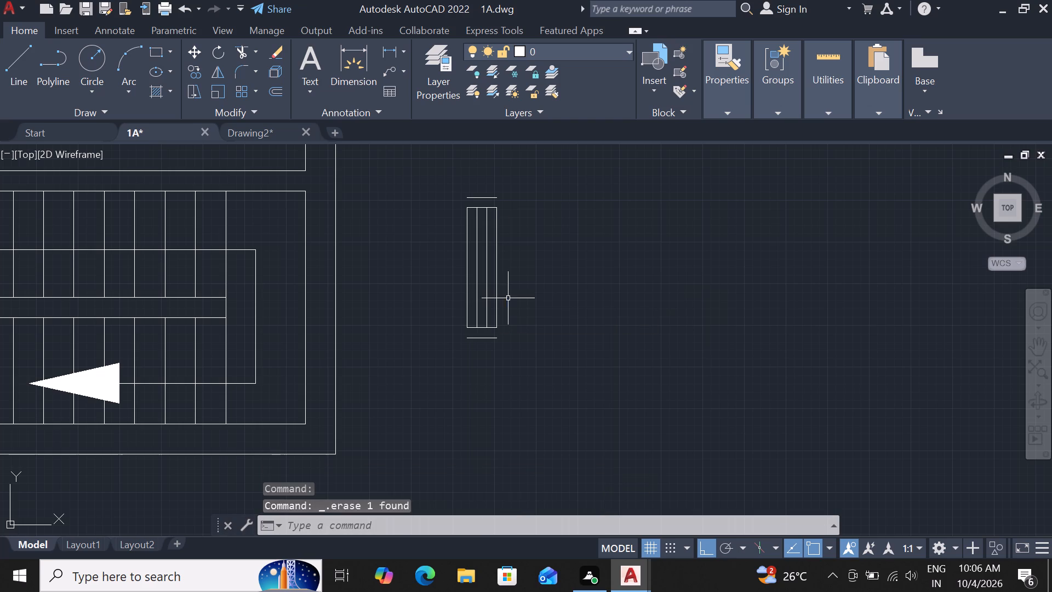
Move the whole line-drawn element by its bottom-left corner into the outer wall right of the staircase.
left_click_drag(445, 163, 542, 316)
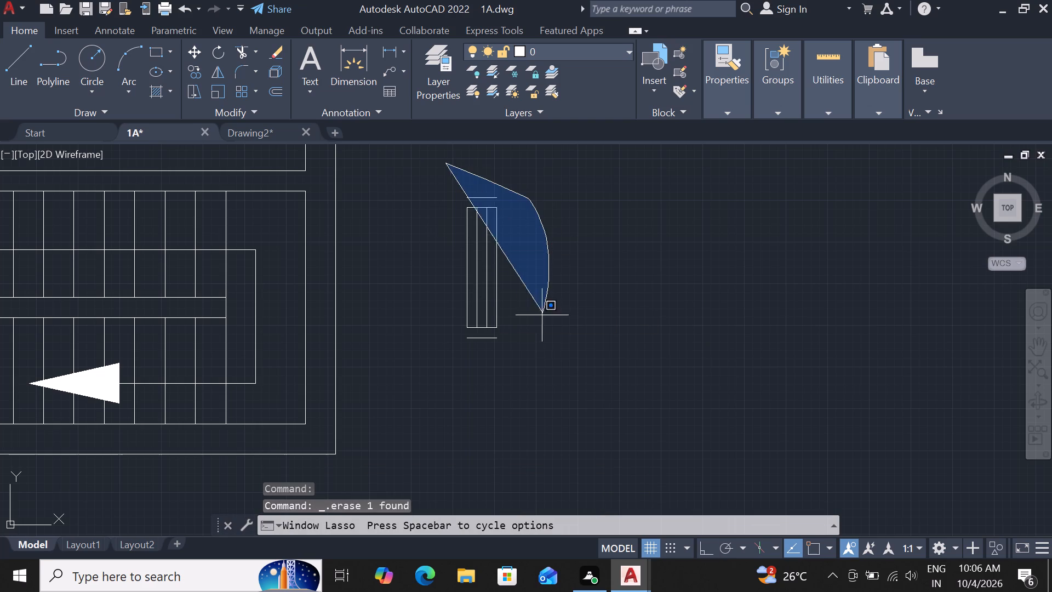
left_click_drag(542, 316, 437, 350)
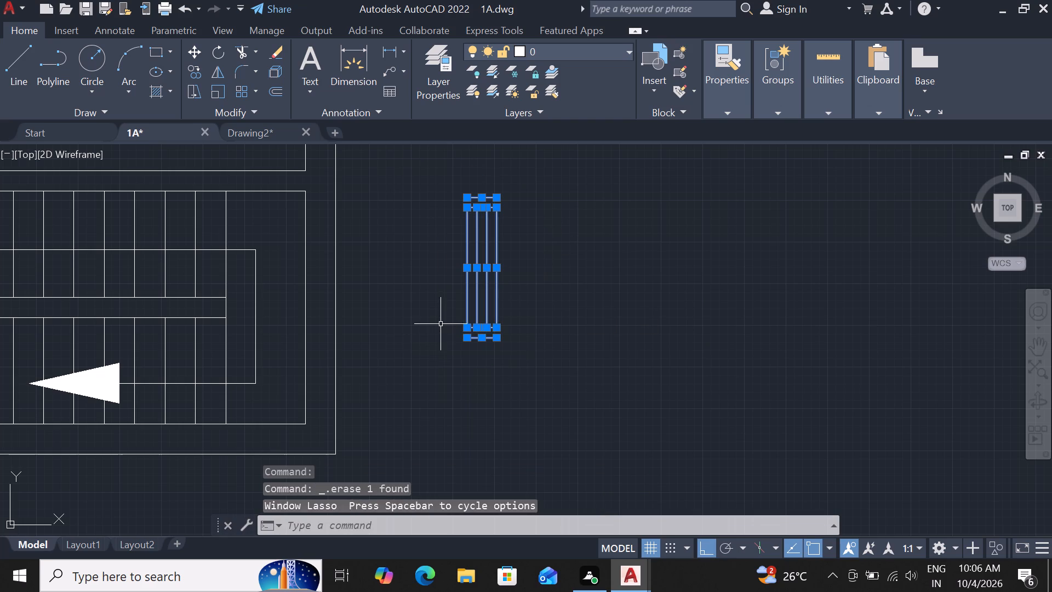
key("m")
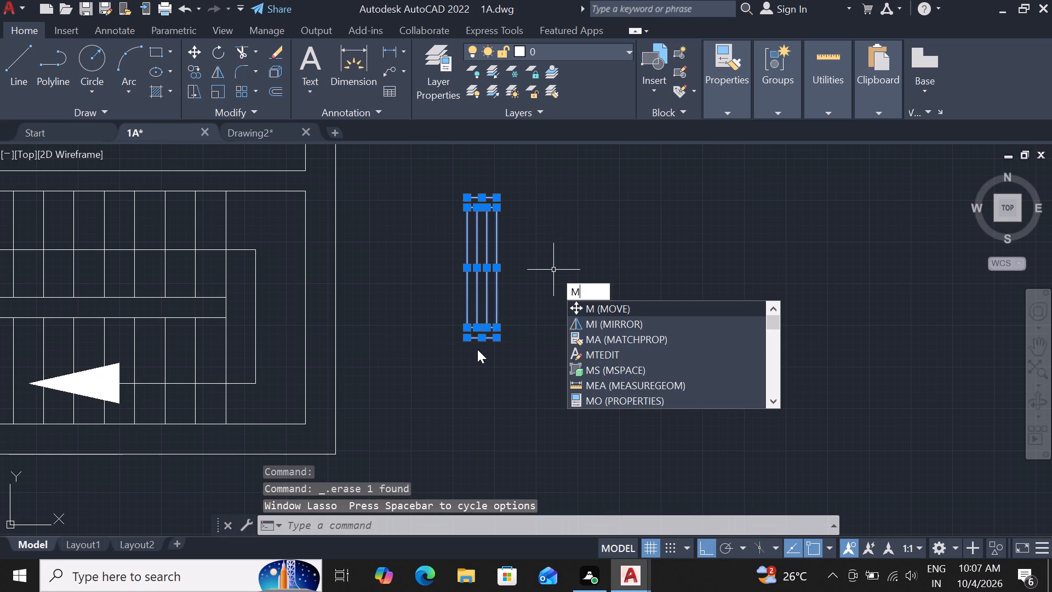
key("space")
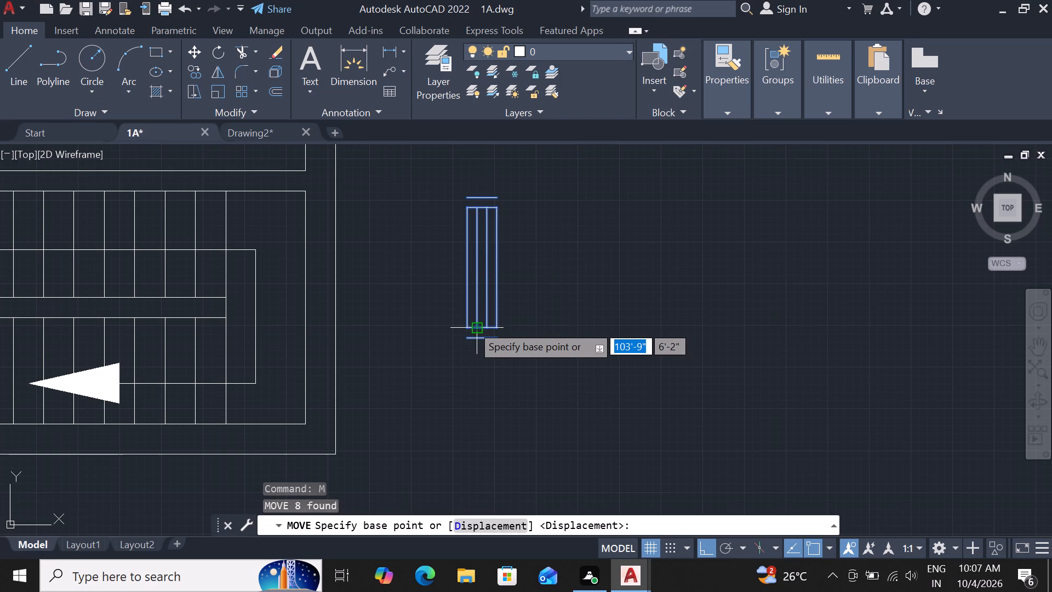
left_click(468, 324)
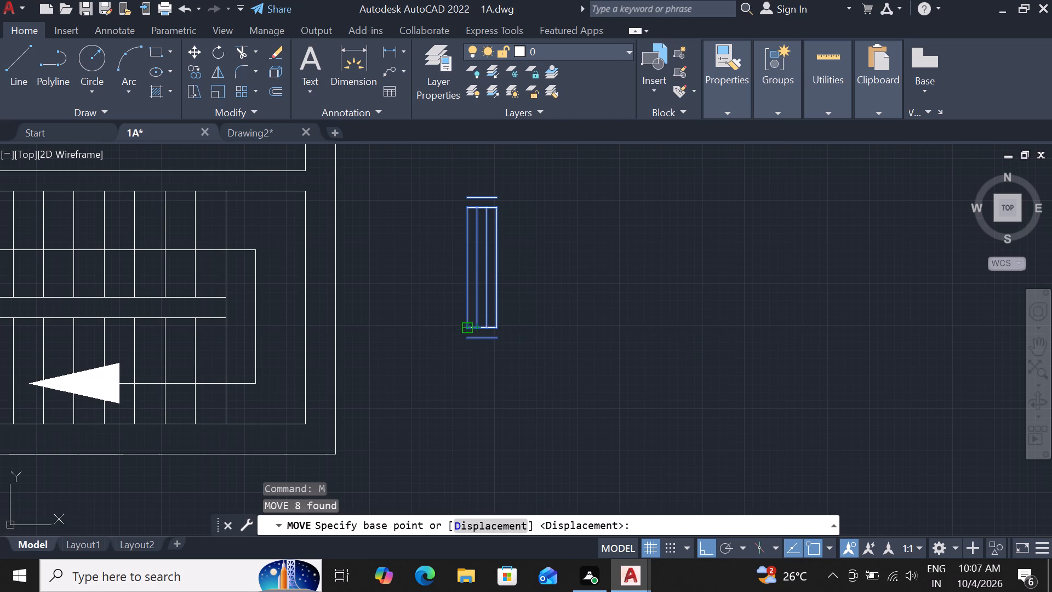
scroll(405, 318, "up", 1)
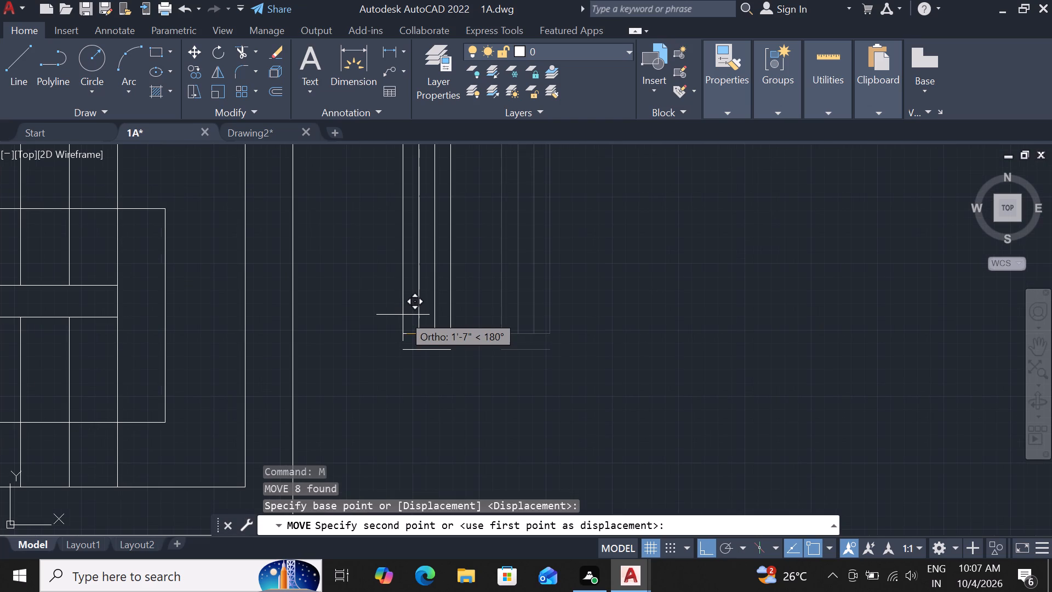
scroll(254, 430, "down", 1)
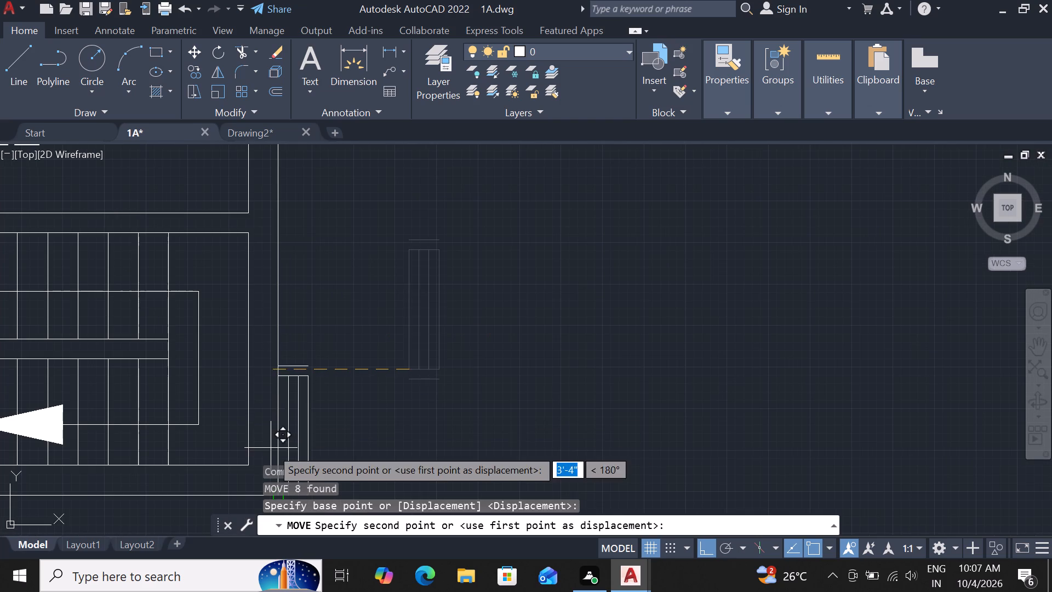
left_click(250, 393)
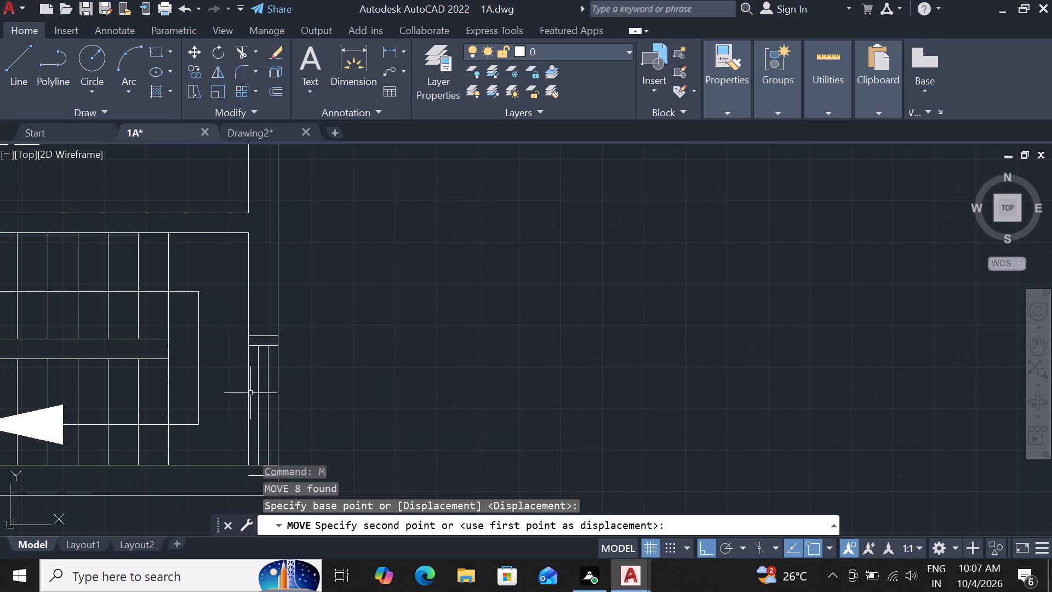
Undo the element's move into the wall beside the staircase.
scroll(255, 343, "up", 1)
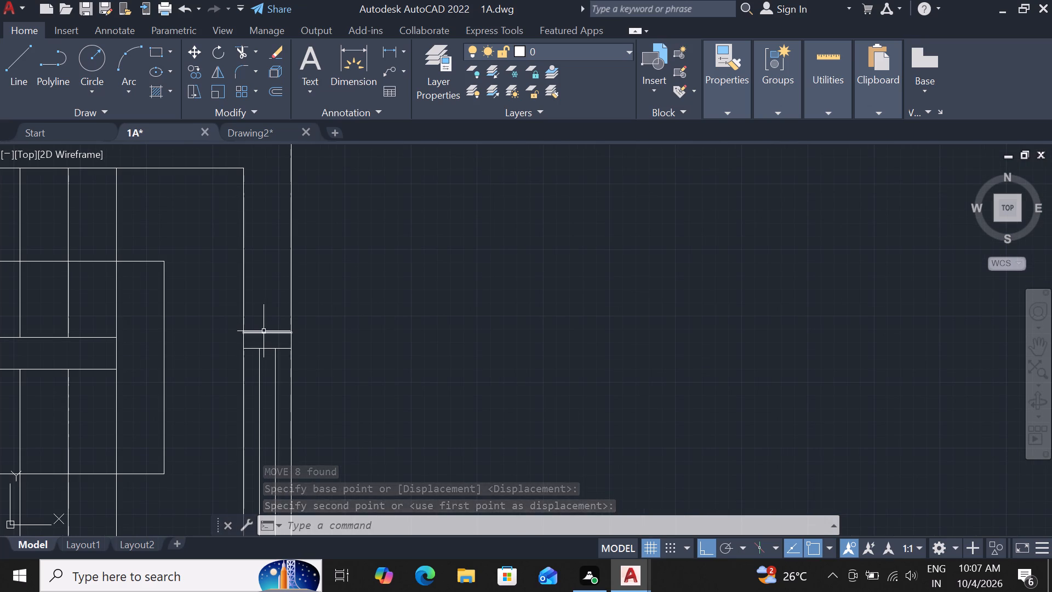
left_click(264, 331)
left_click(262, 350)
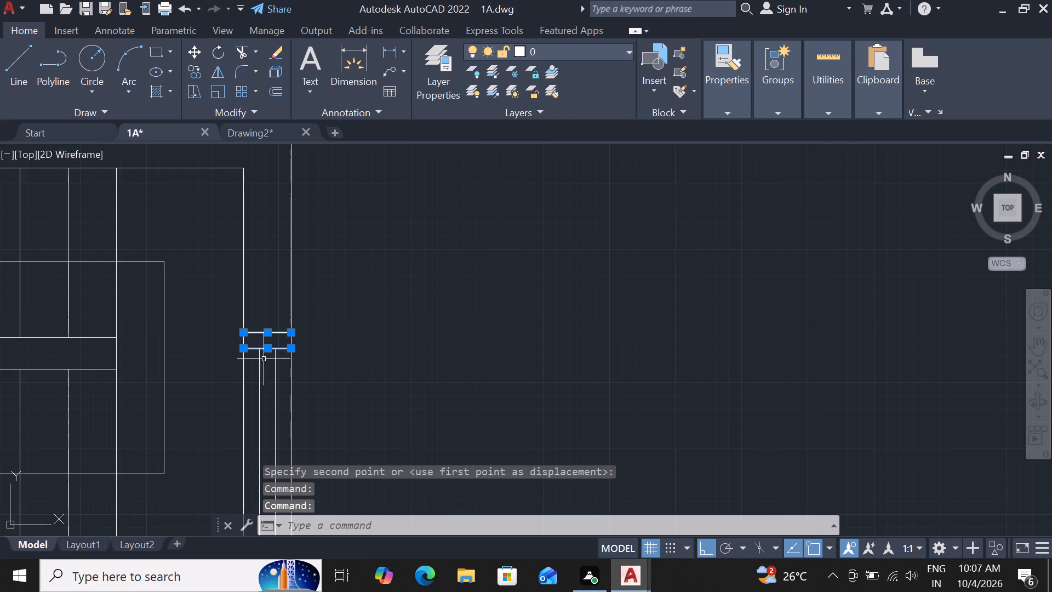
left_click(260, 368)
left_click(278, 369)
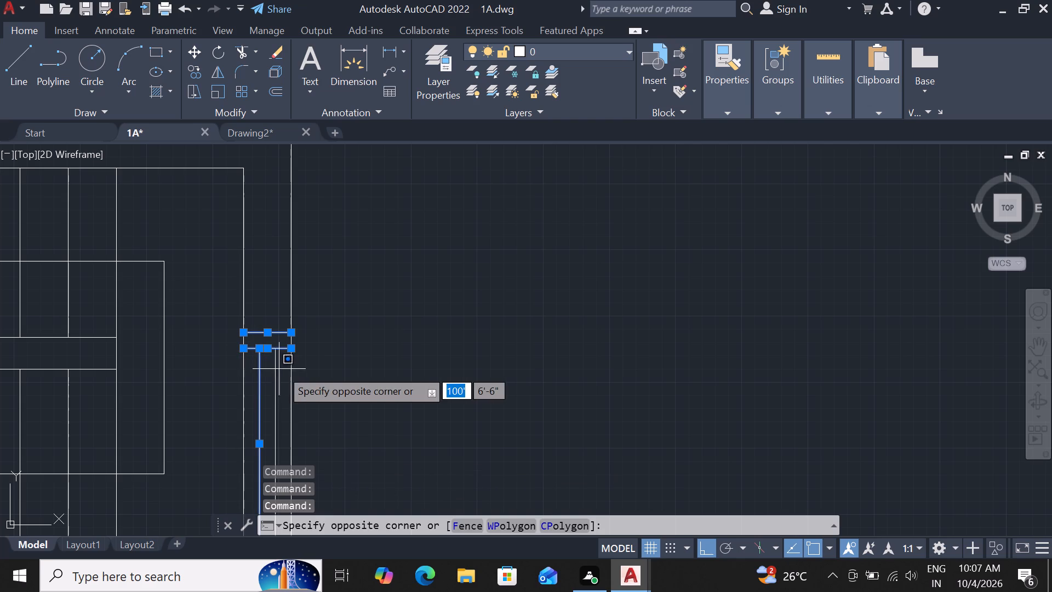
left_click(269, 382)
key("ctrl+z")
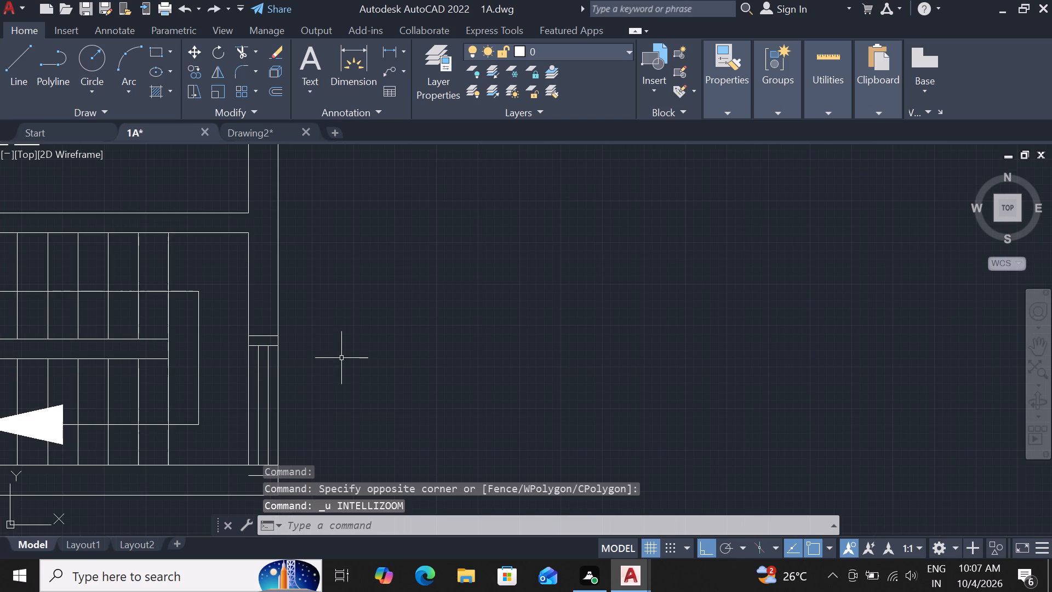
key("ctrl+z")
Convert all the element's lines into a block named R, with its base point at the inner right line's lower end.
left_click_drag(415, 184, 479, 206)
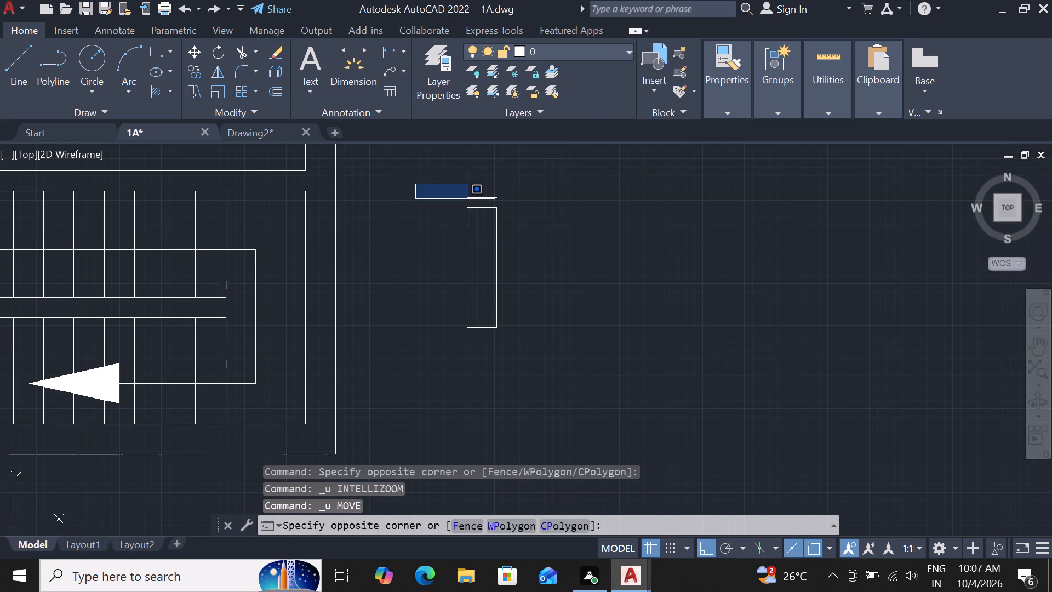
left_click_drag(479, 206, 501, 187)
left_click_drag(433, 191, 525, 277)
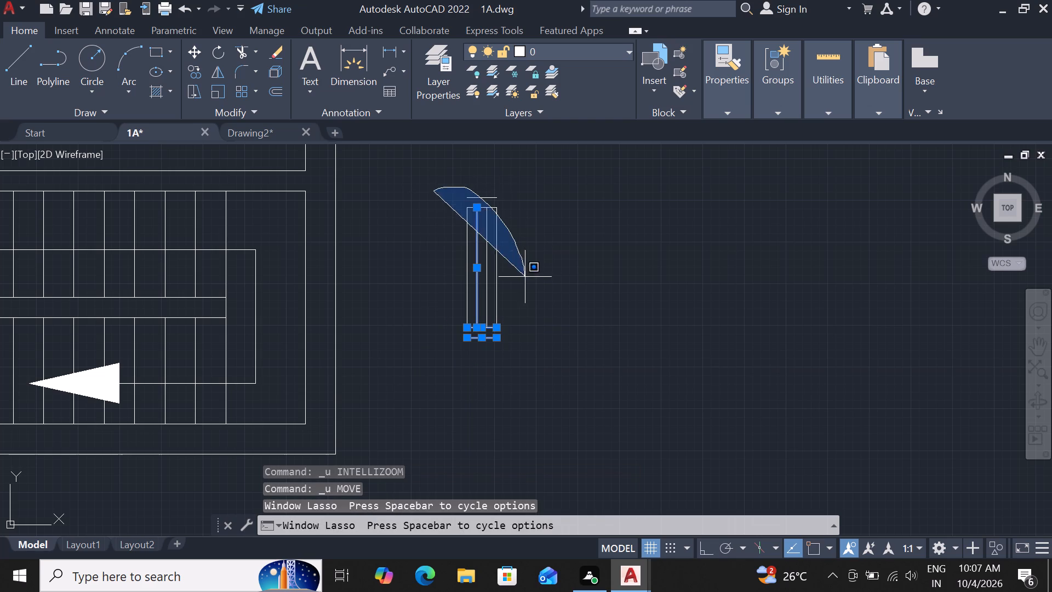
left_click_drag(454, 153, 523, 343)
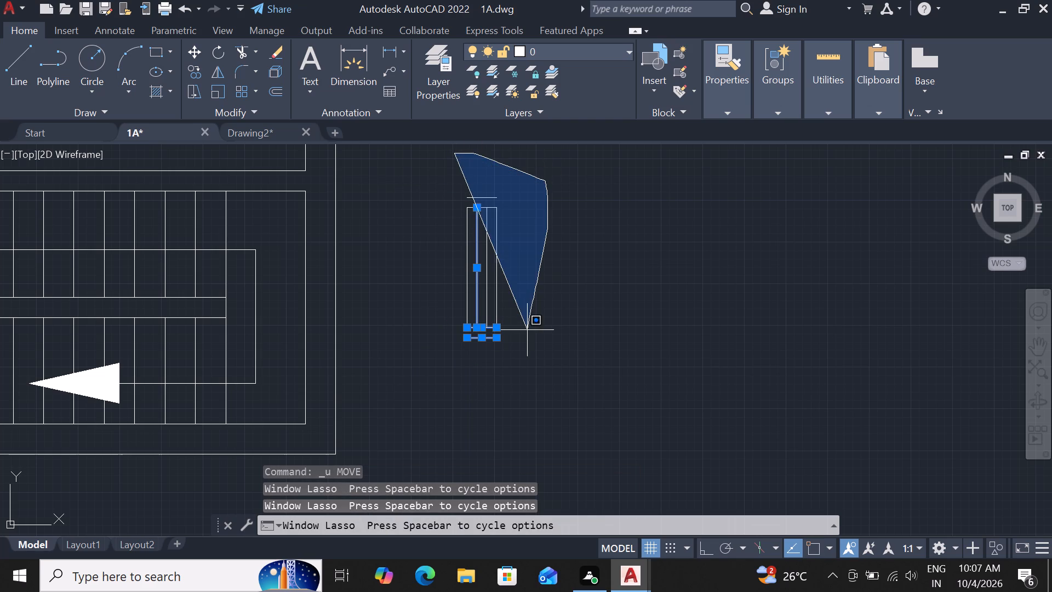
left_click_drag(523, 343, 400, 375)
key("b")
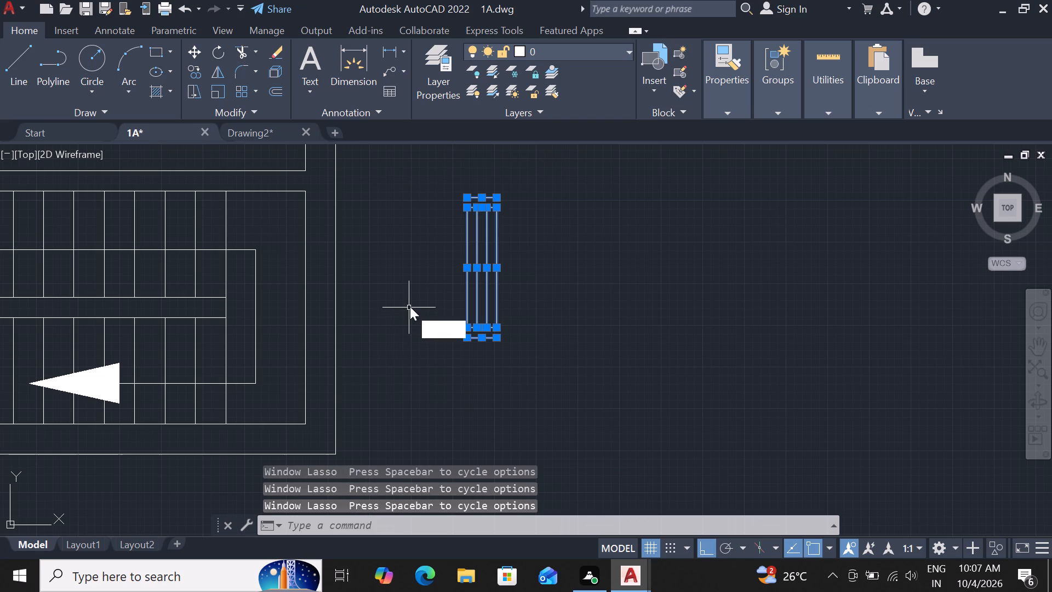
type("LOC")
key("k")
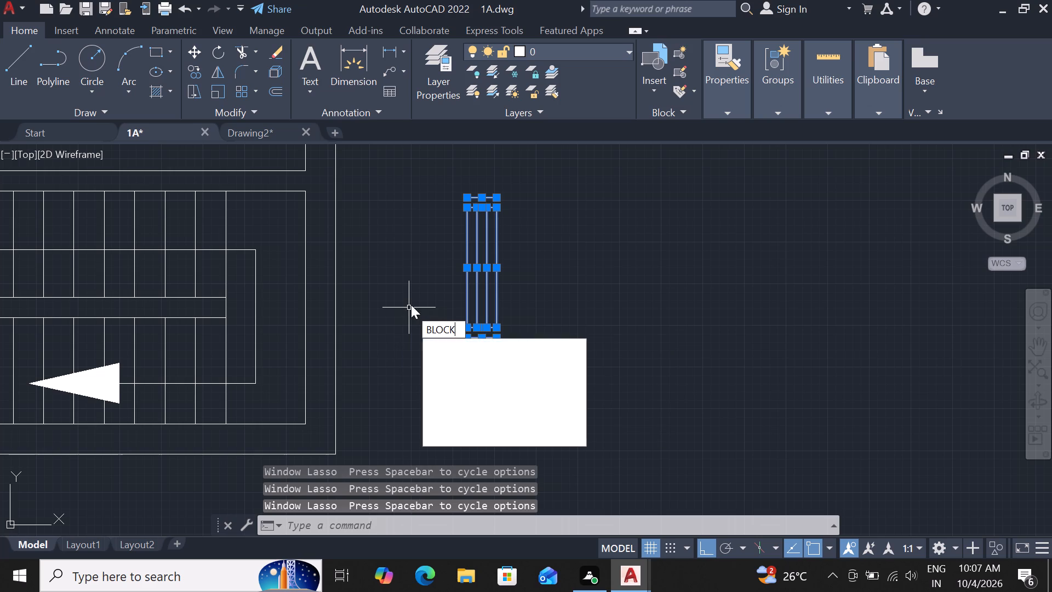
left_click(452, 346)
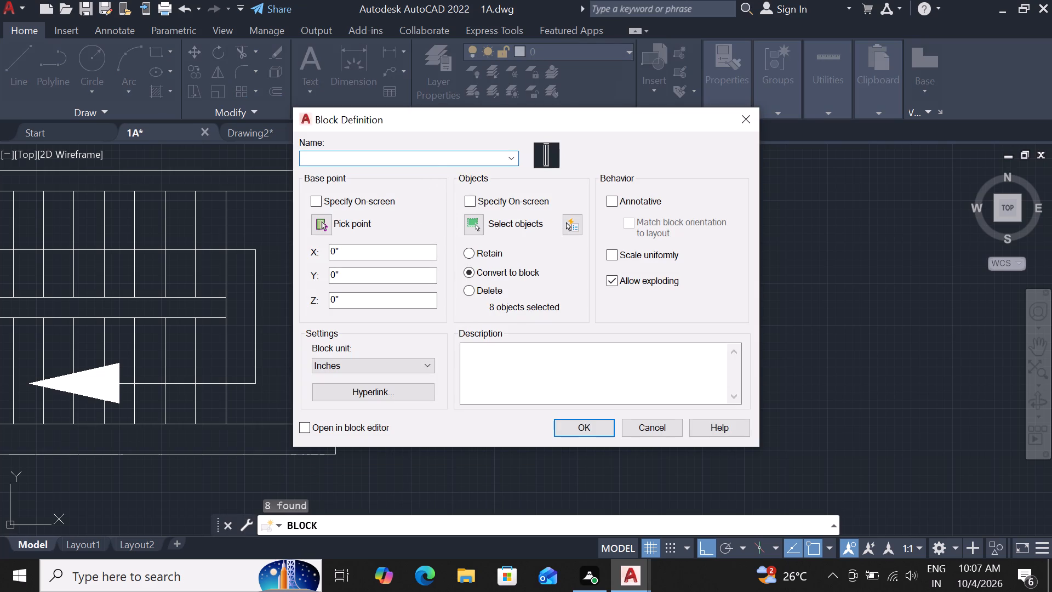
left_click(447, 158)
key("r")
left_click(318, 223)
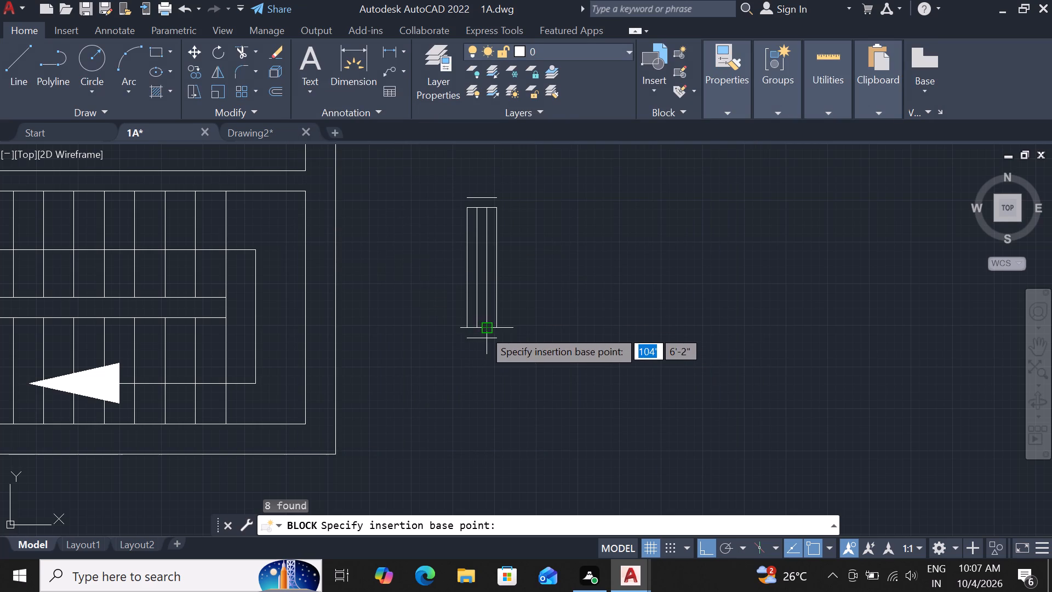
left_click(483, 329)
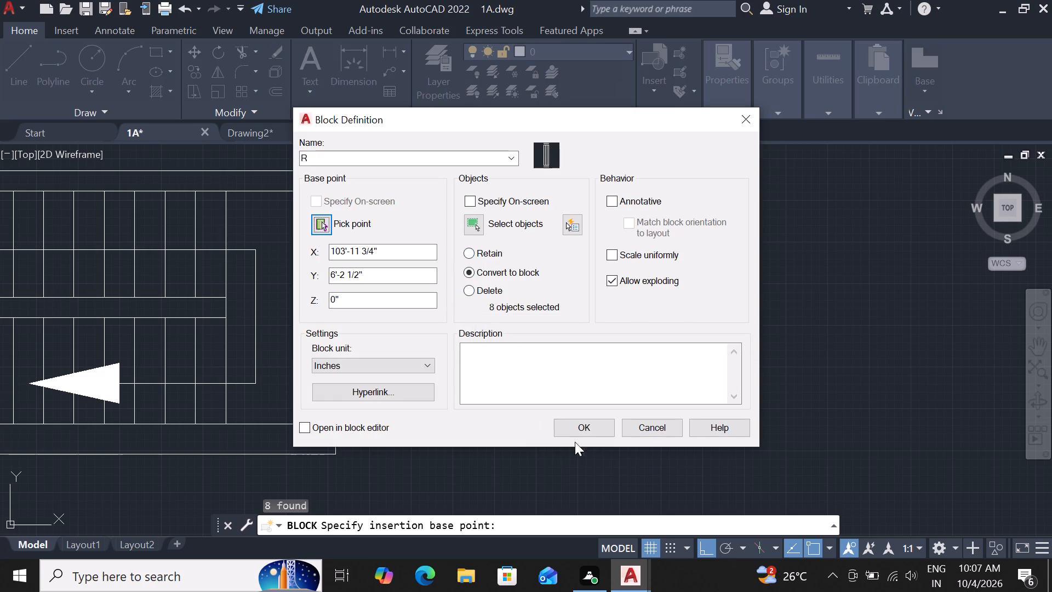
left_click(591, 431)
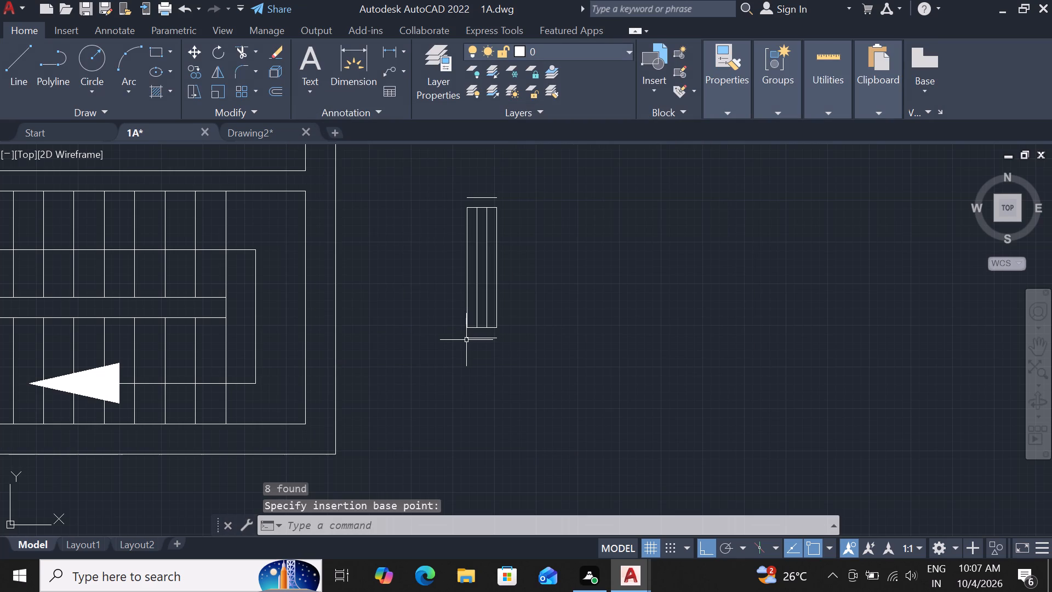
Move block R by its base point 4'-0" horizontally into the outer wall beside the staircase.
left_click(499, 307)
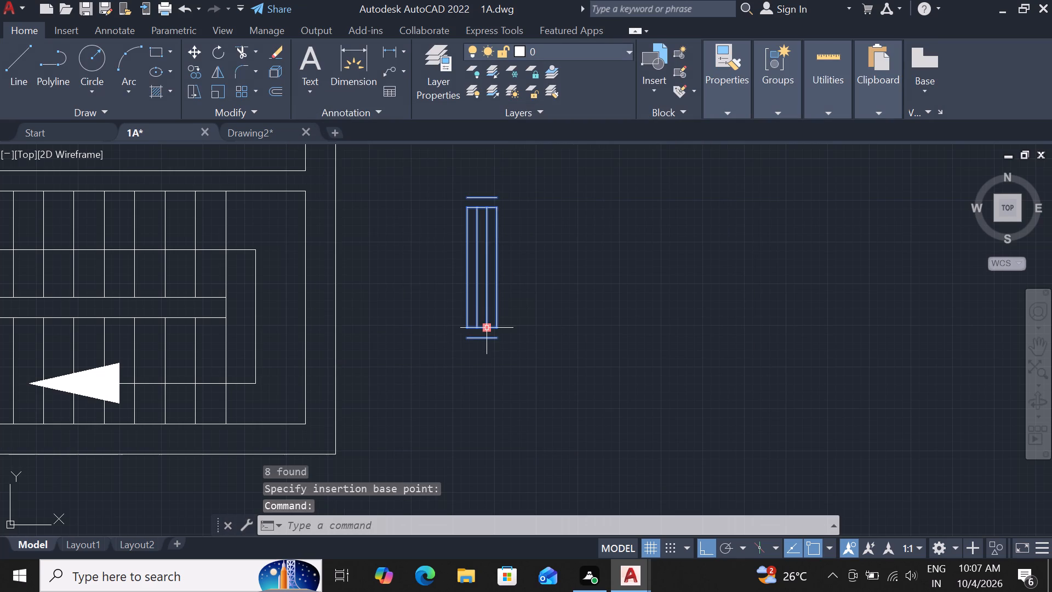
left_click(469, 338)
left_click(491, 325)
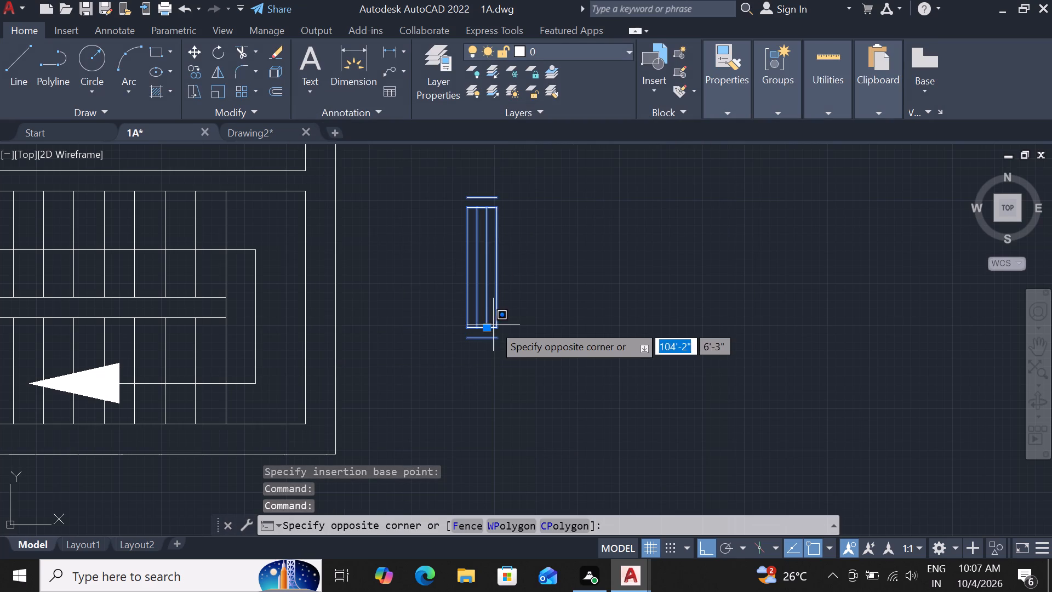
left_click(486, 333)
left_click(486, 328)
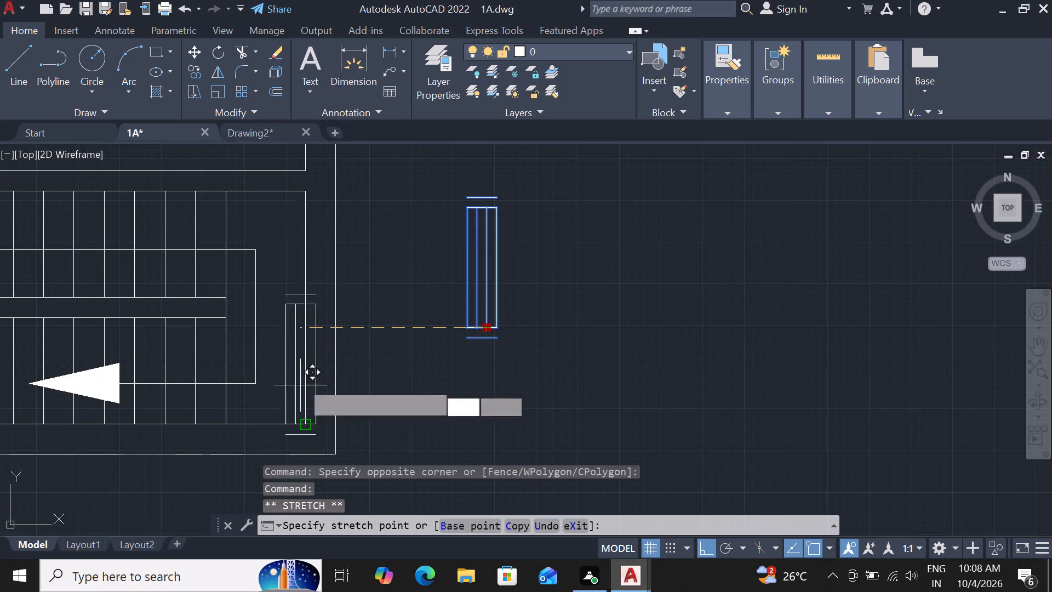
scroll(332, 326, "up", 3)
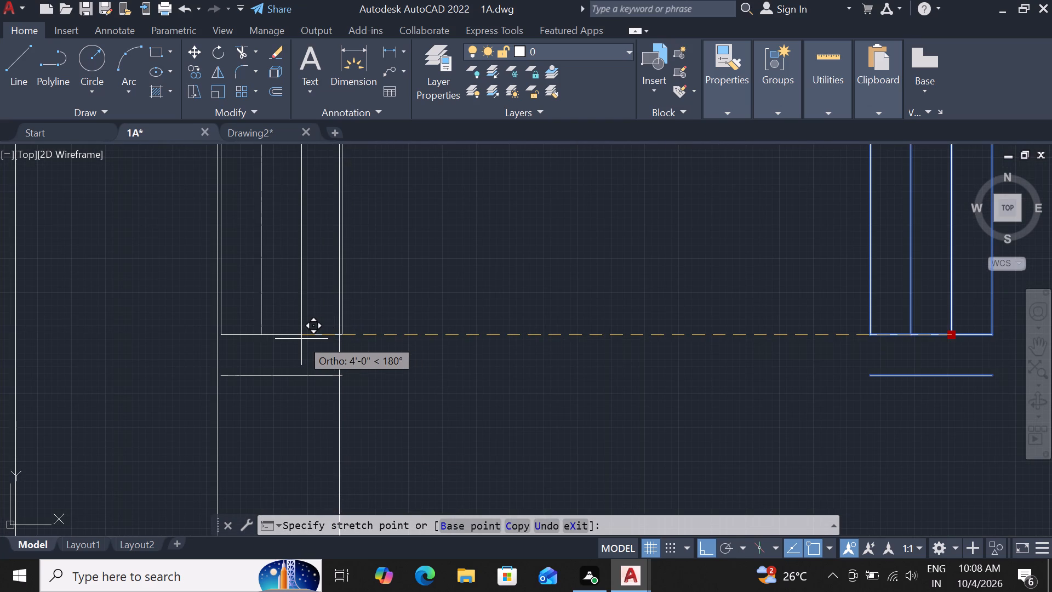
left_click(298, 340)
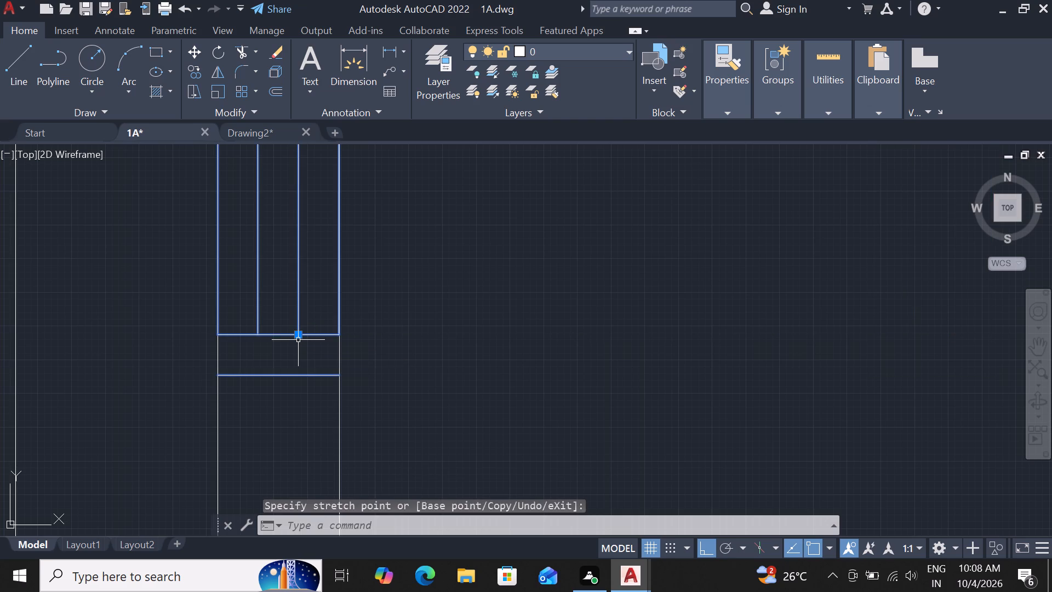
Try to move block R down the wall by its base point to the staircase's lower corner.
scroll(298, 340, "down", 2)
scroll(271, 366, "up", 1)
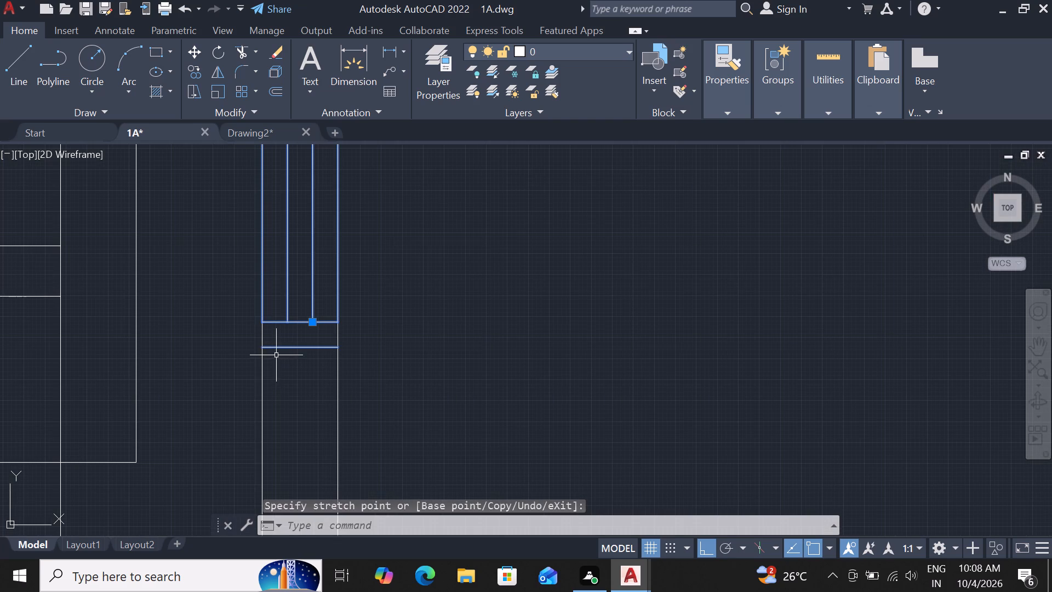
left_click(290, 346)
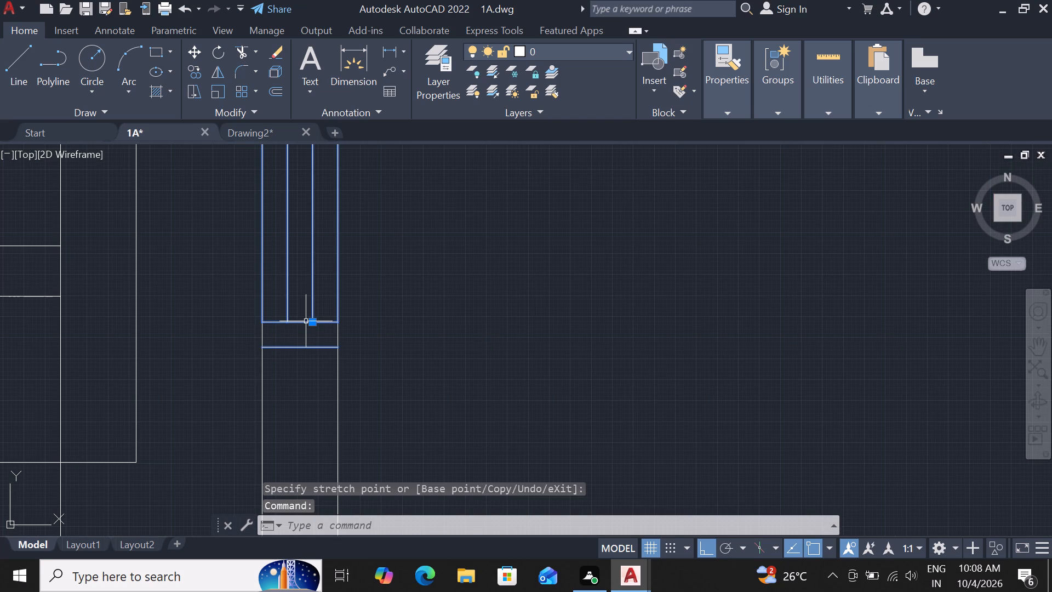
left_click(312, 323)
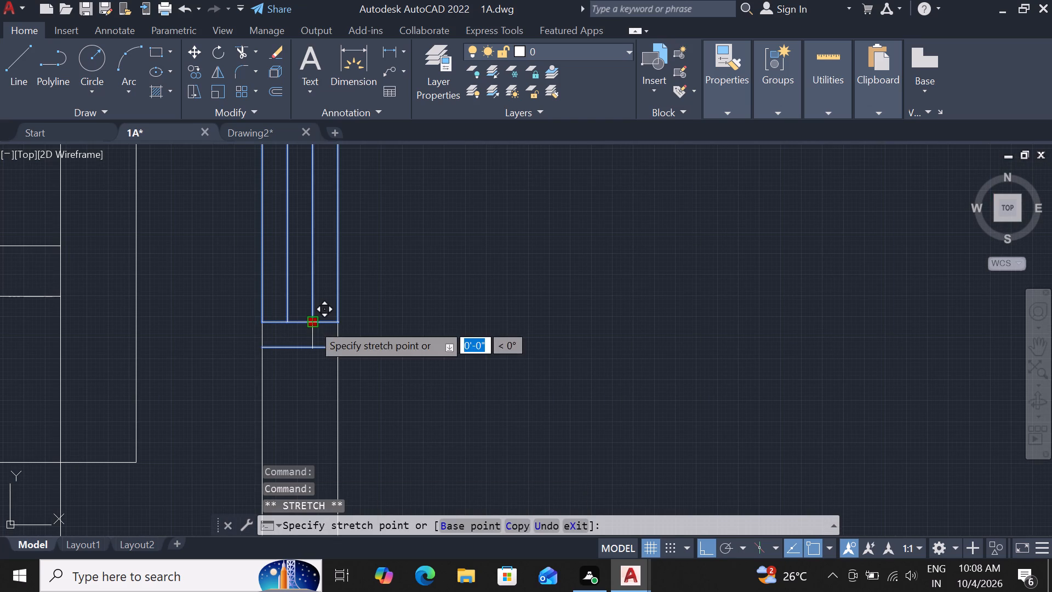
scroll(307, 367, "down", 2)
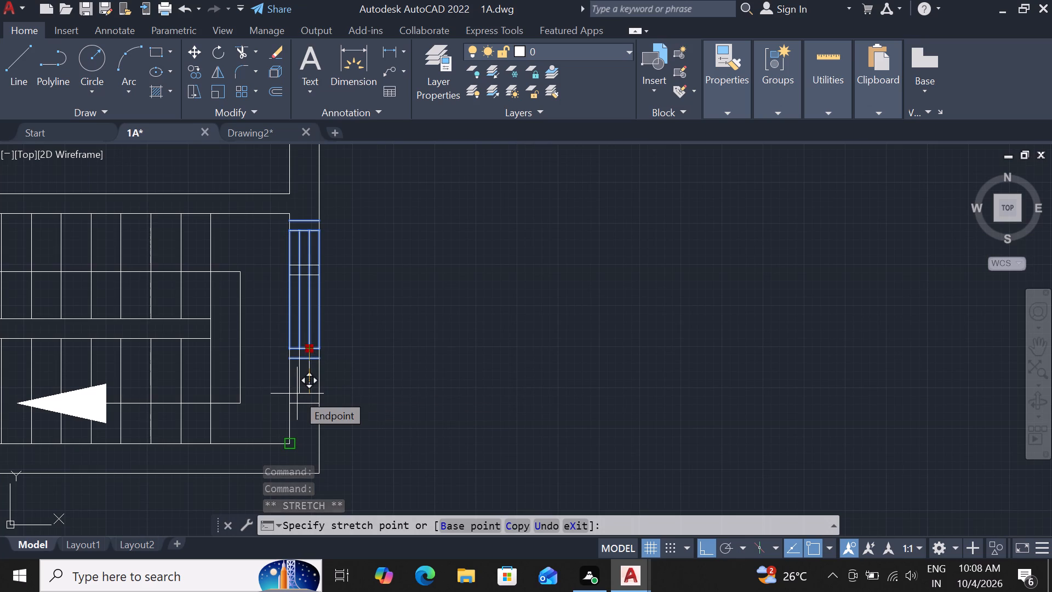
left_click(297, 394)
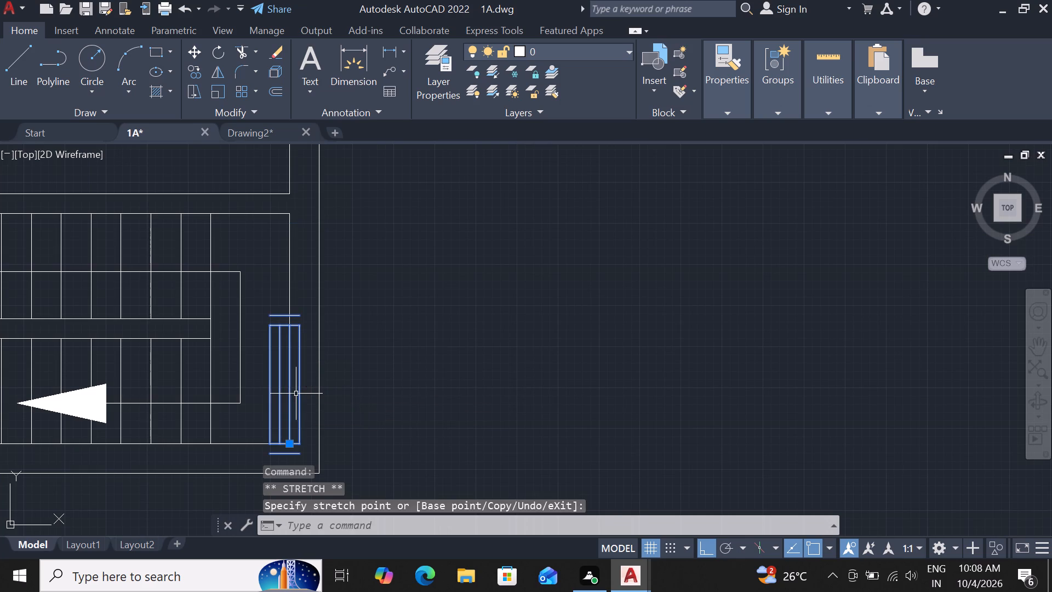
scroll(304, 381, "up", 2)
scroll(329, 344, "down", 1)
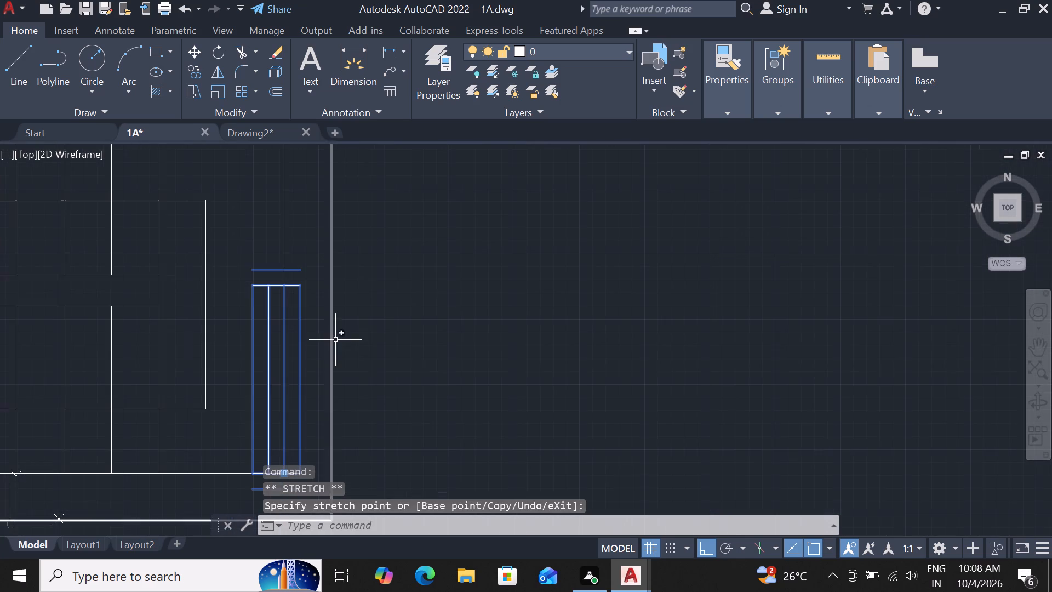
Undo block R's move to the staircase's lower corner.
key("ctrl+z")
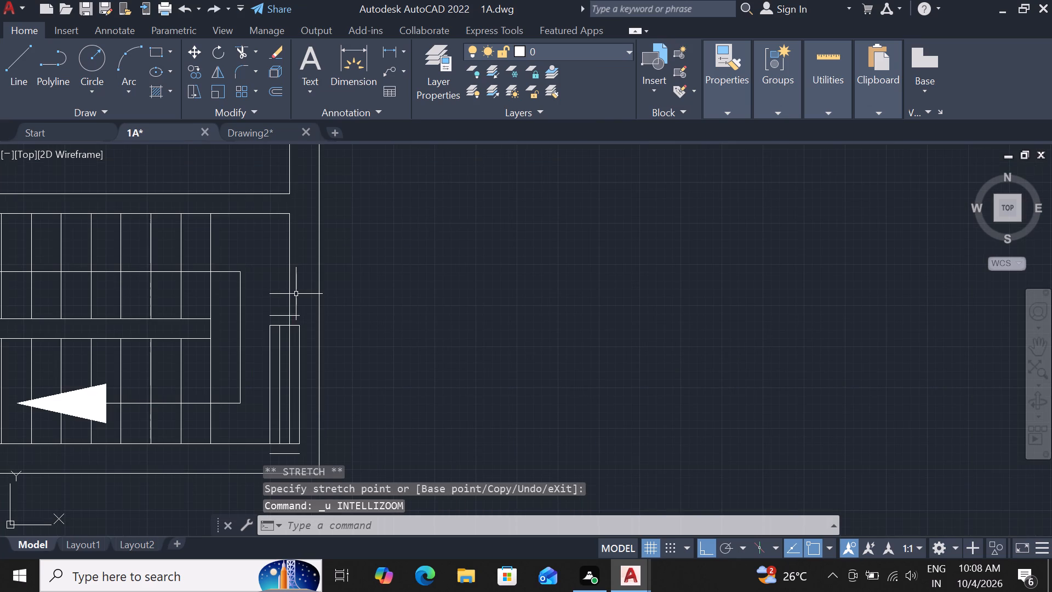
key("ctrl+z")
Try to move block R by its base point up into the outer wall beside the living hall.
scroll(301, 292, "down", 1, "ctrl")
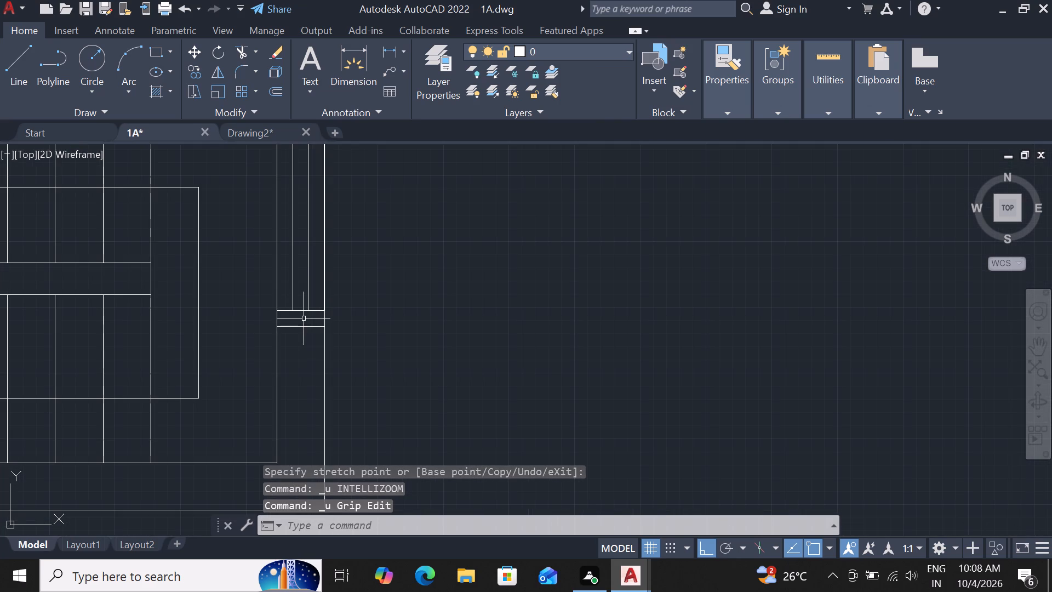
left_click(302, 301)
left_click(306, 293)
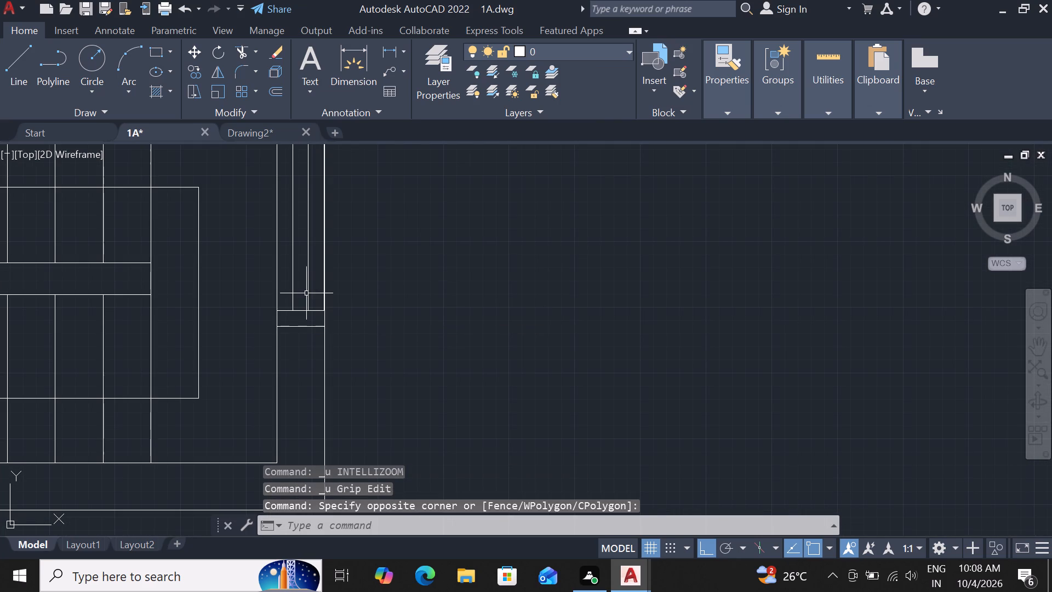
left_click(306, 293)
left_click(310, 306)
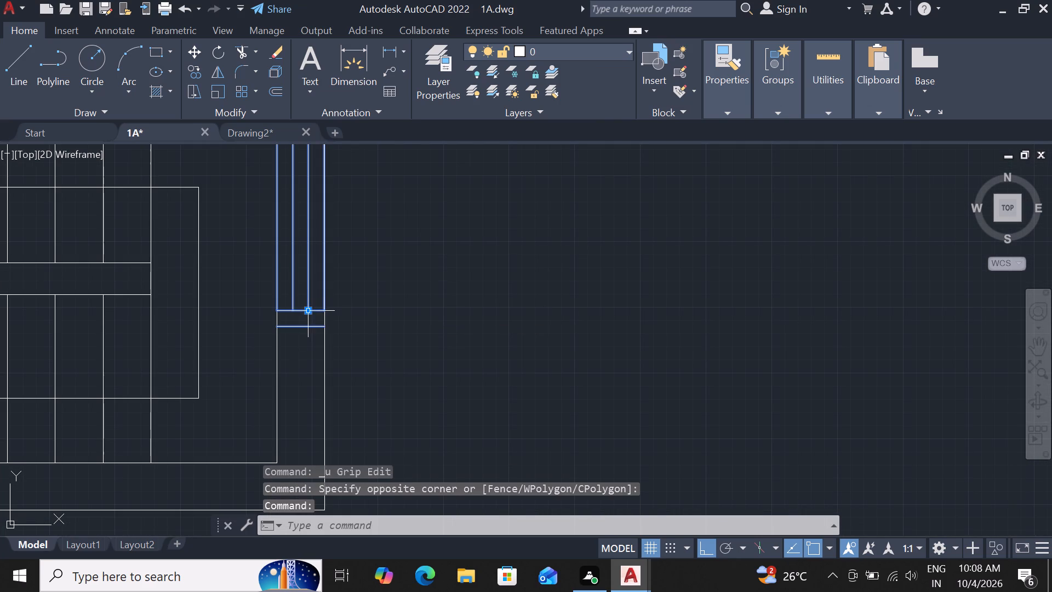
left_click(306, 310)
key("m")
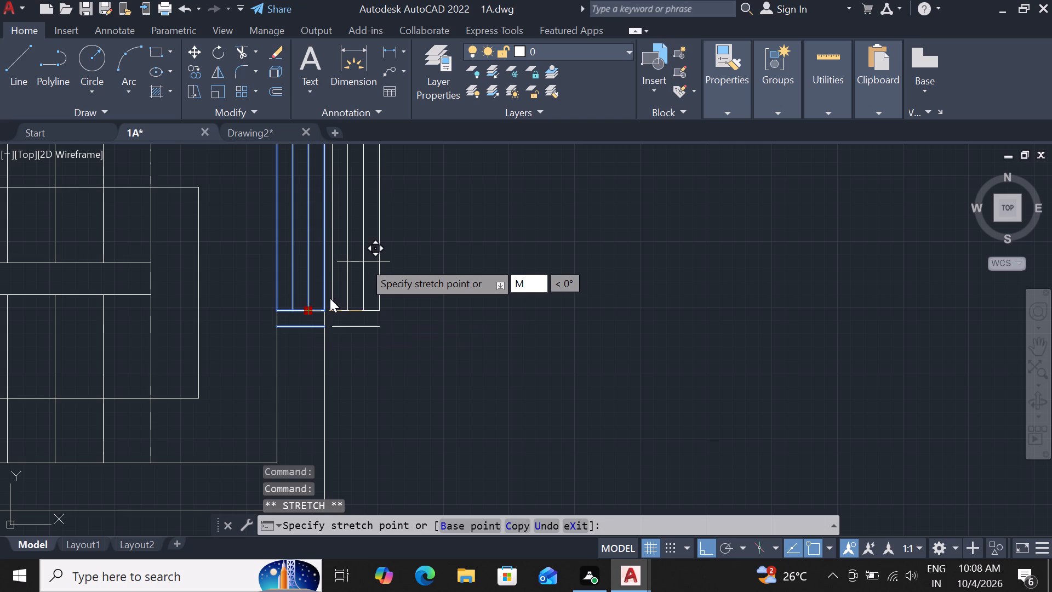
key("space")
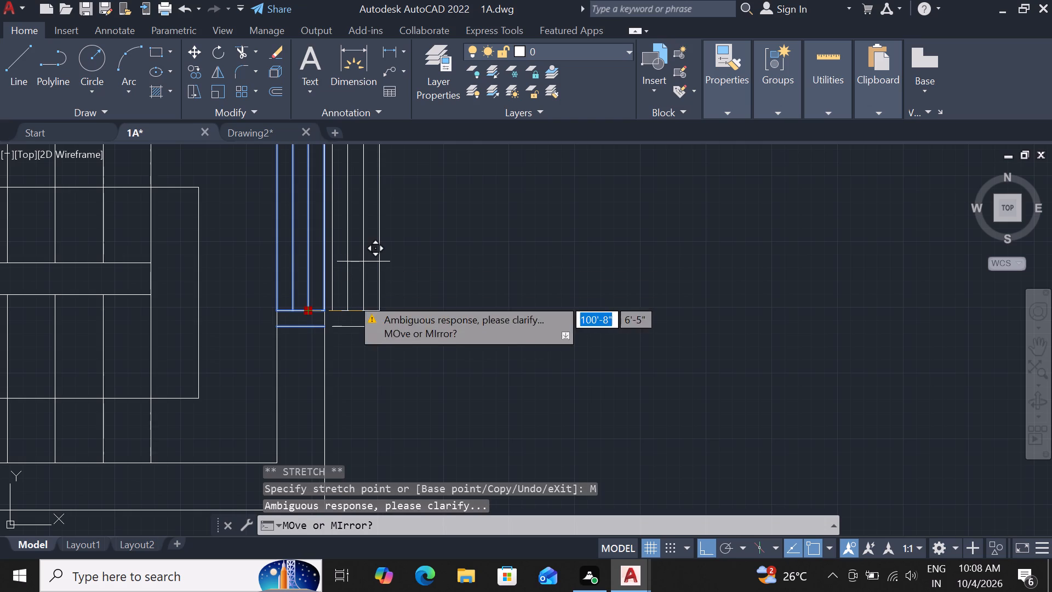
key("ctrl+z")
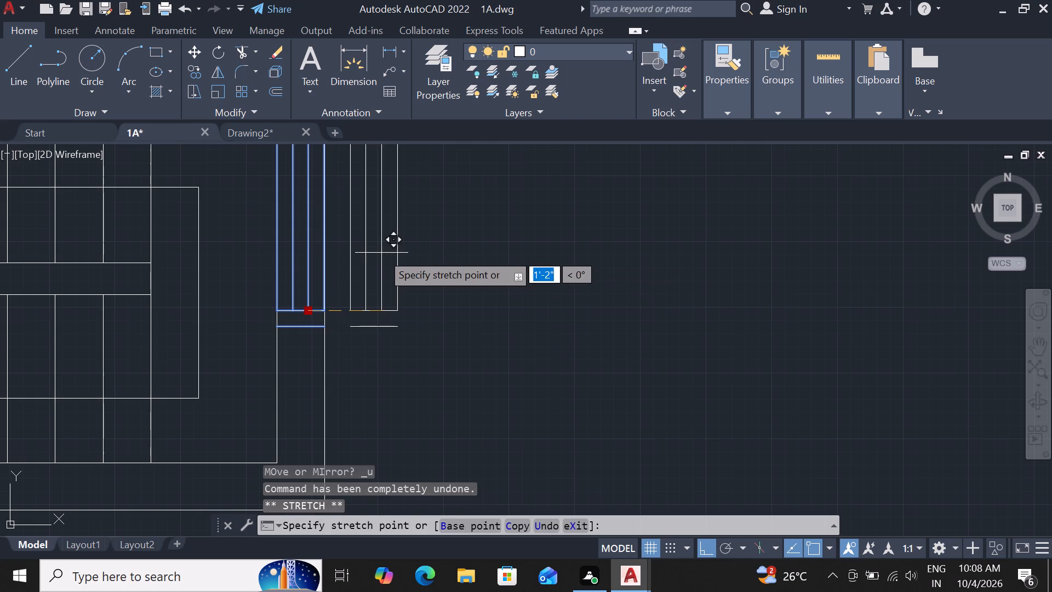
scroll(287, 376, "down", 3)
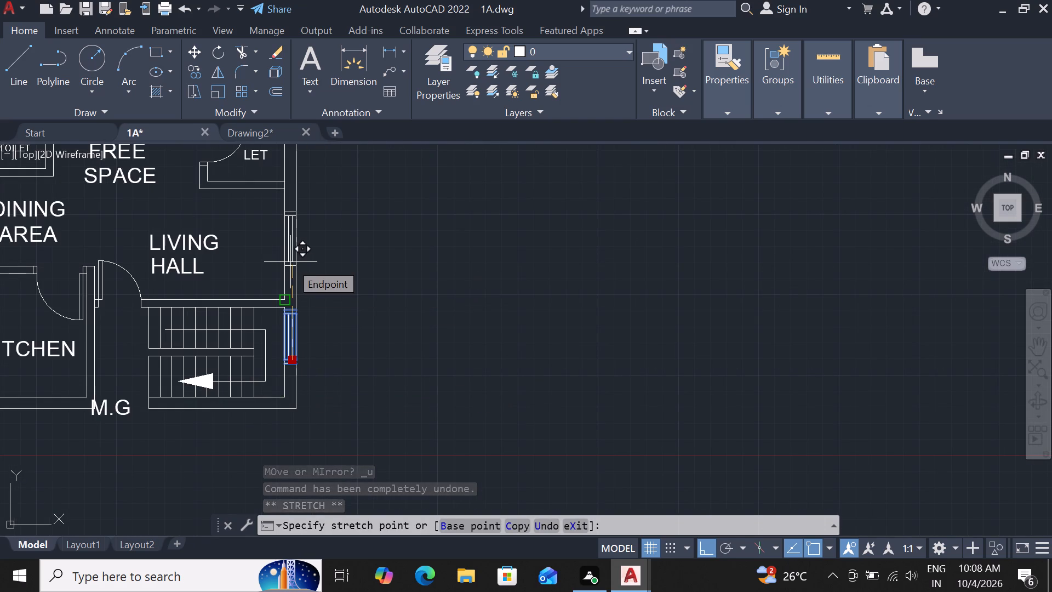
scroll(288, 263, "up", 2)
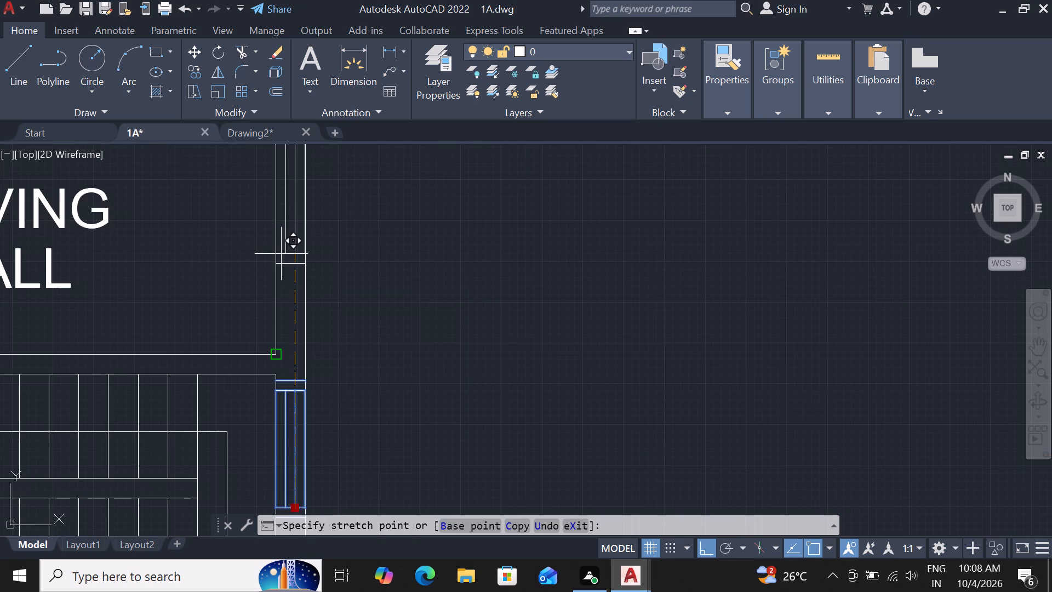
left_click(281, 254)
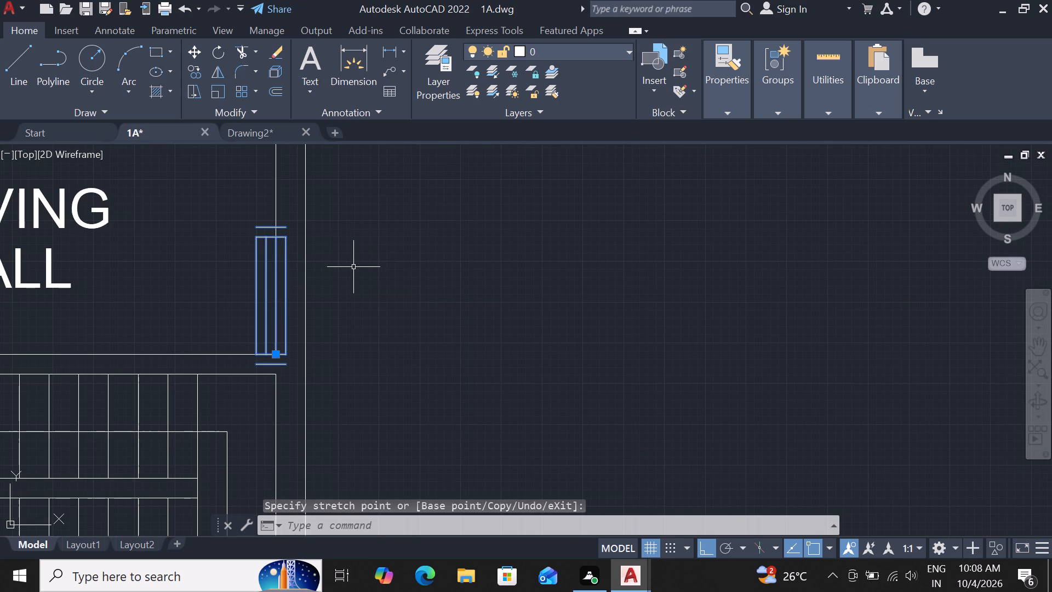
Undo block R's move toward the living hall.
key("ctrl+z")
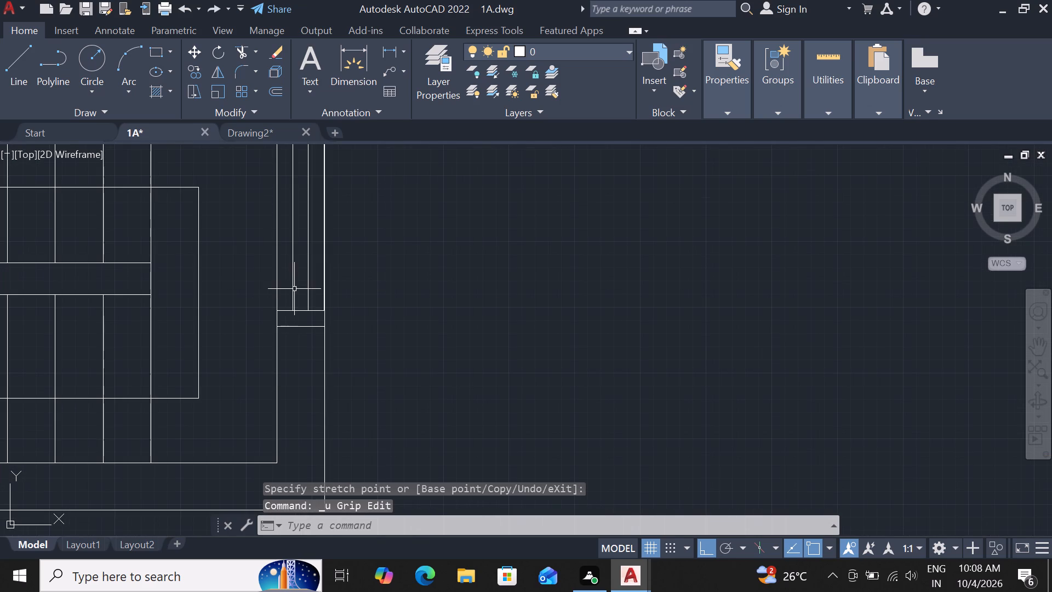
Start copying block R from the staircase wall, using the lower end of its inner right line as base point.
left_click(294, 289)
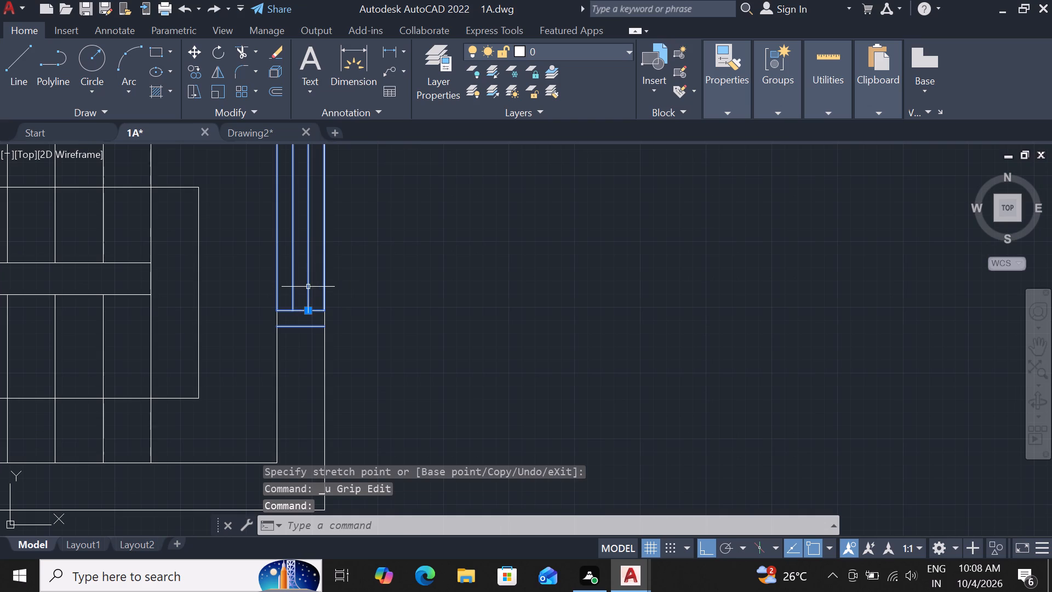
key("c")
key("o")
key("space")
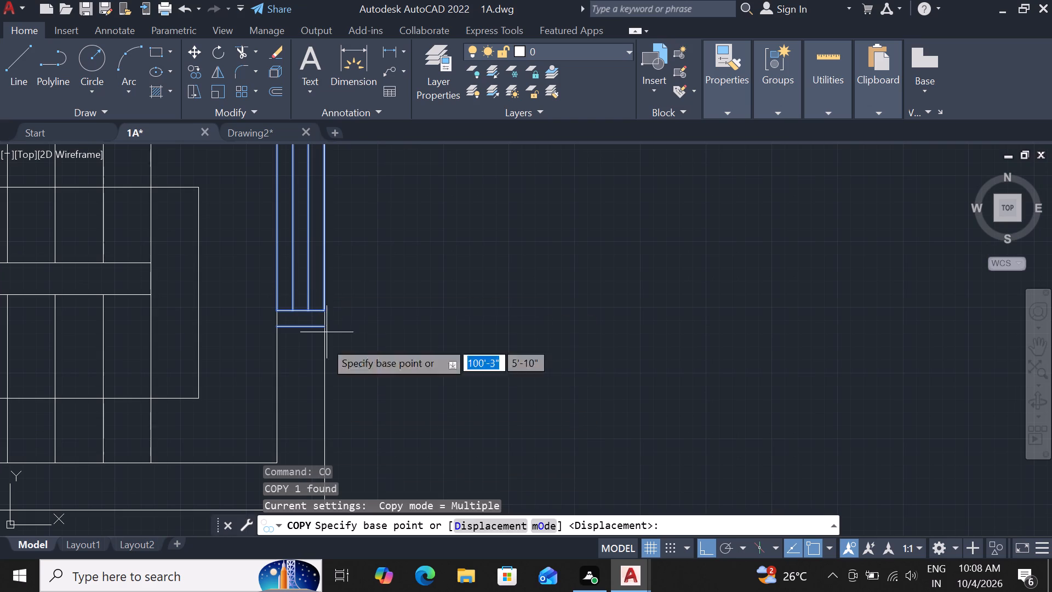
left_click(308, 310)
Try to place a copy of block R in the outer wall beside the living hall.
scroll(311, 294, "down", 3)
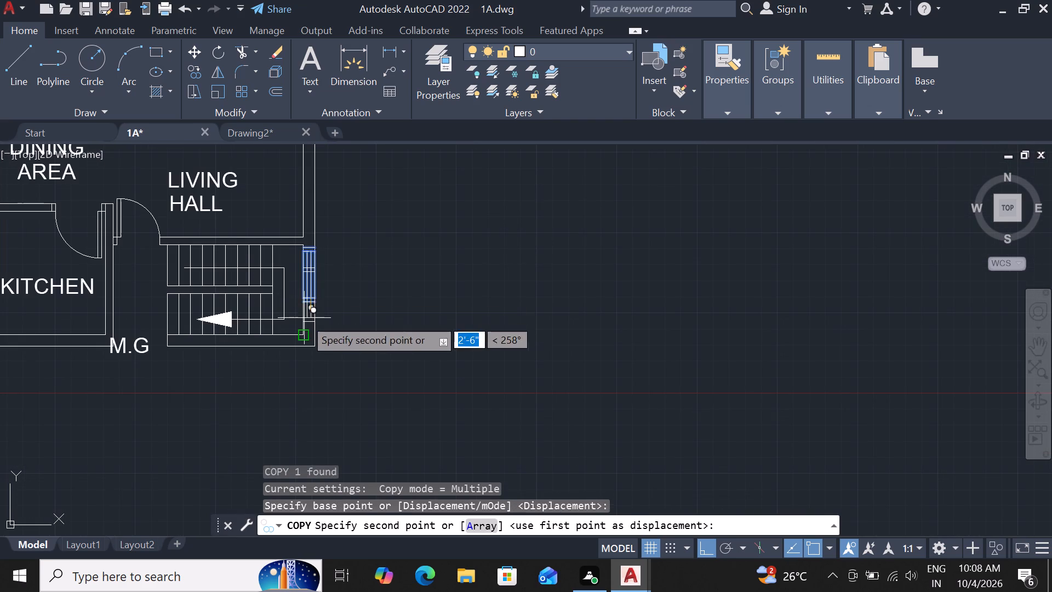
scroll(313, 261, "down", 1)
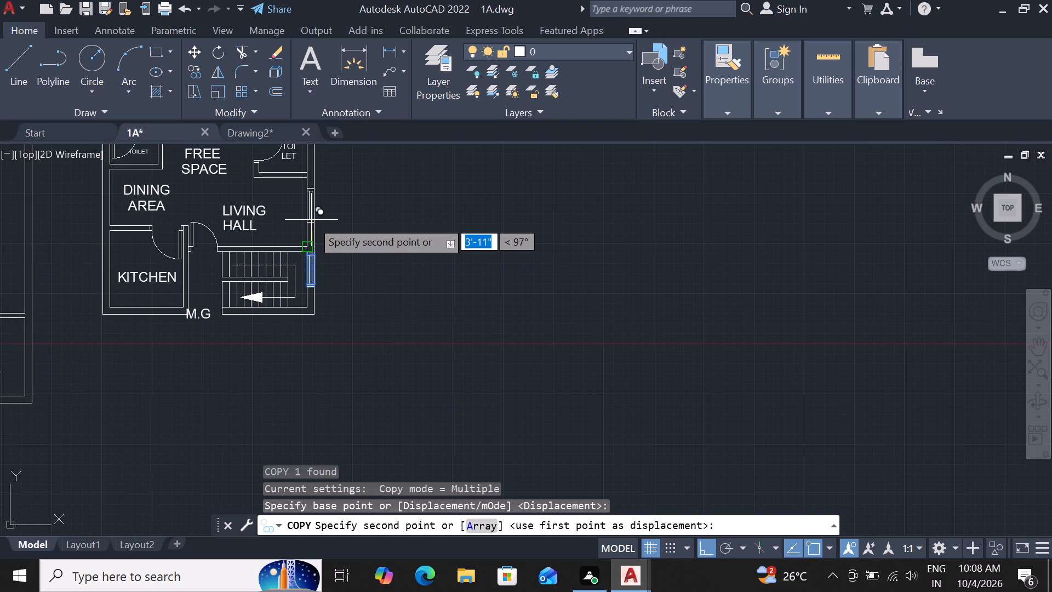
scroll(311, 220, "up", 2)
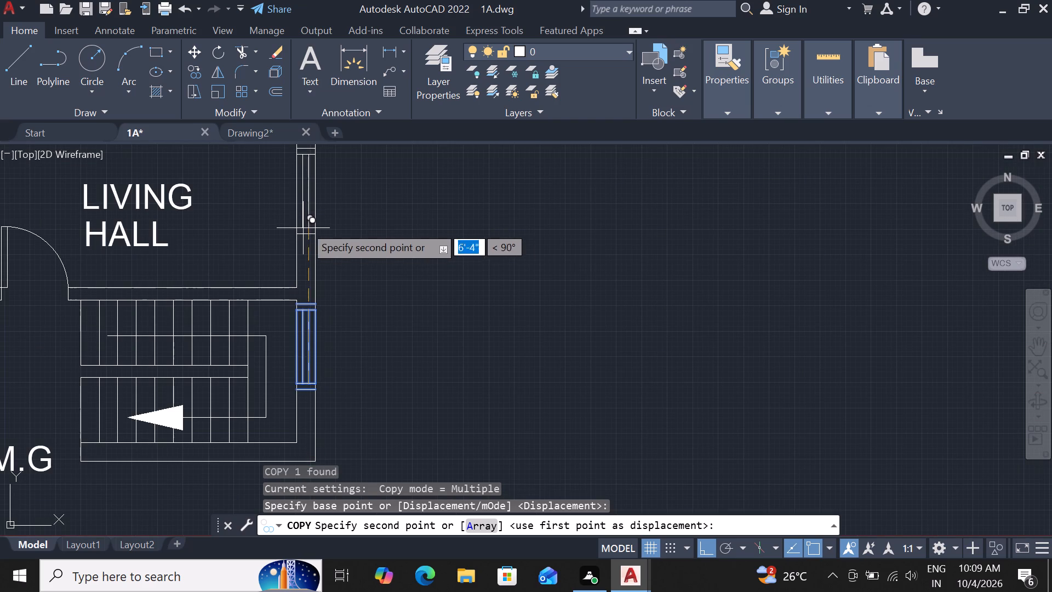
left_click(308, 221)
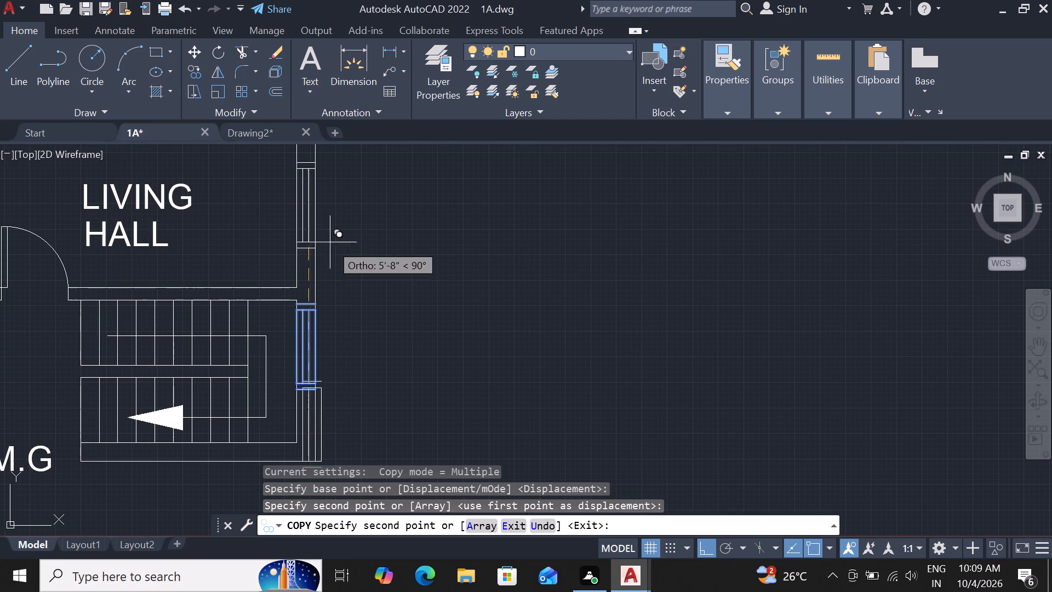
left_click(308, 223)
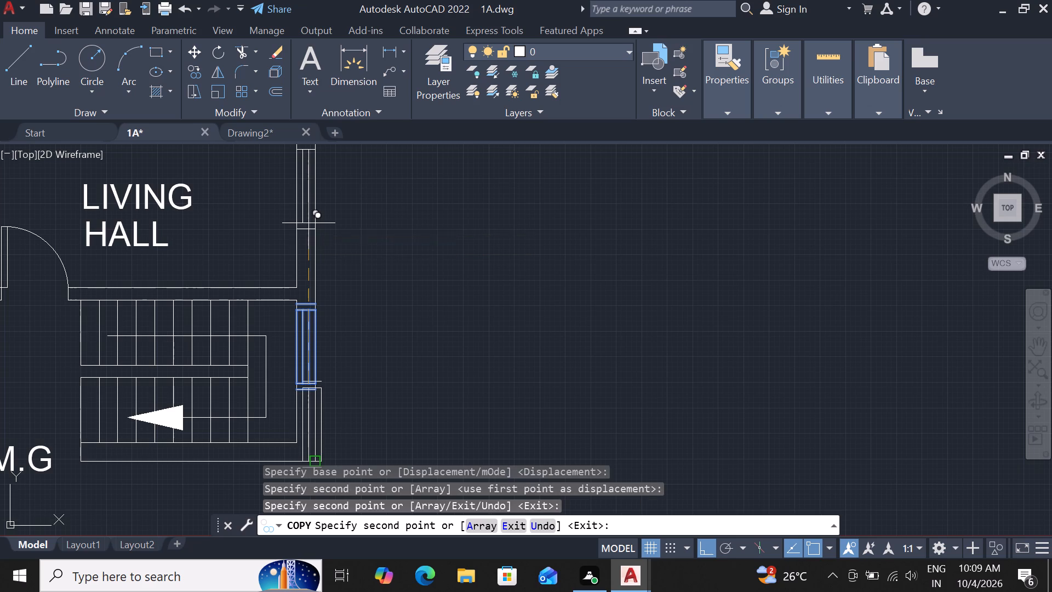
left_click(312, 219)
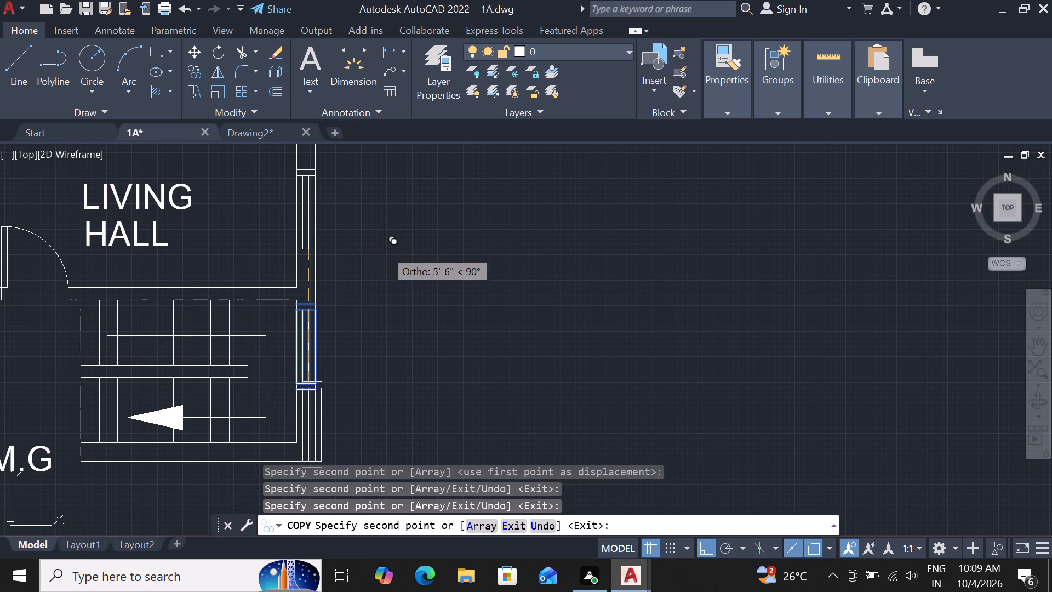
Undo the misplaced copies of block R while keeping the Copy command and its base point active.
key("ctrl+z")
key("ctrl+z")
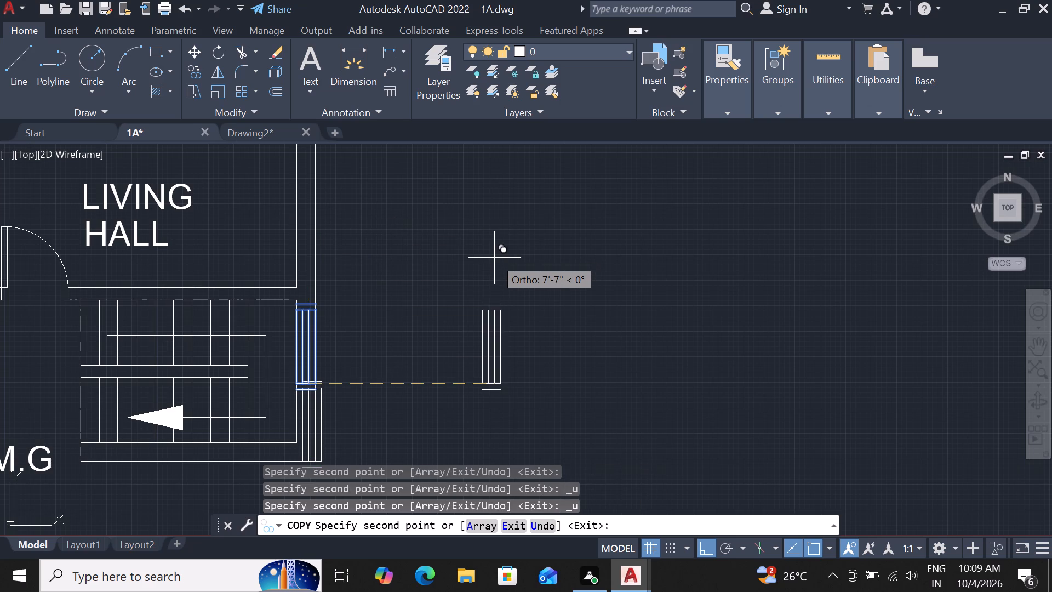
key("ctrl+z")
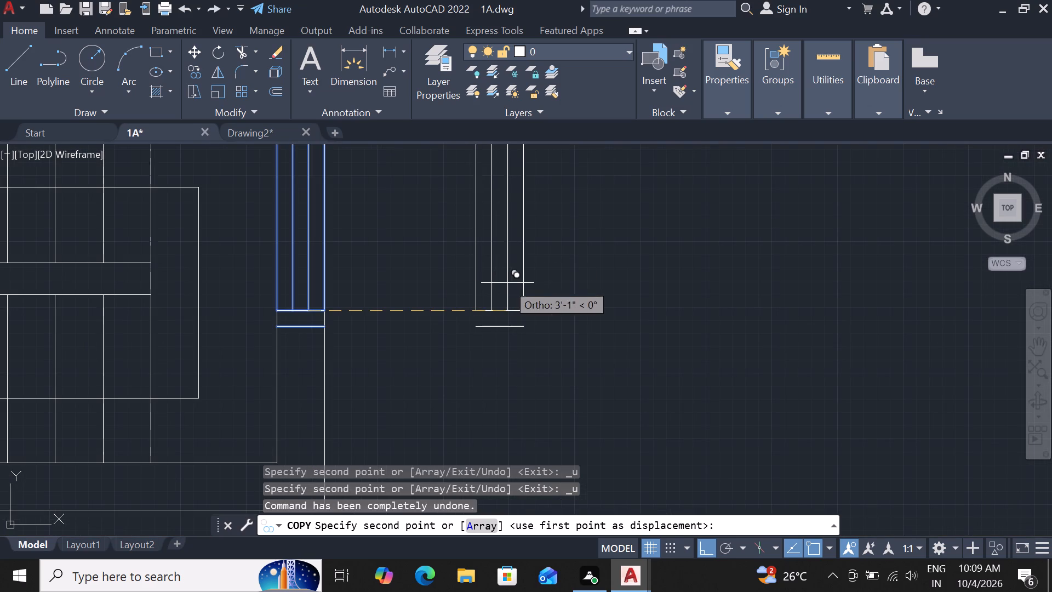
Place one copy of block R about 3' outside the staircase wall and another about 6'-10" up in the living hall wall.
left_click(517, 281, "ctrl")
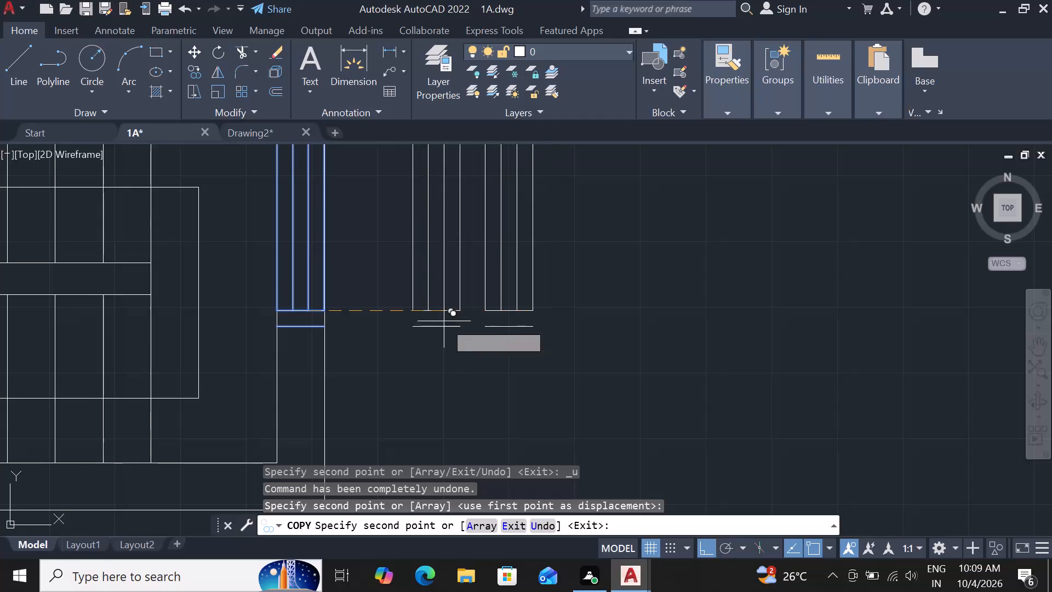
scroll(336, 377, "down", 3)
scroll(325, 254, "up", 2)
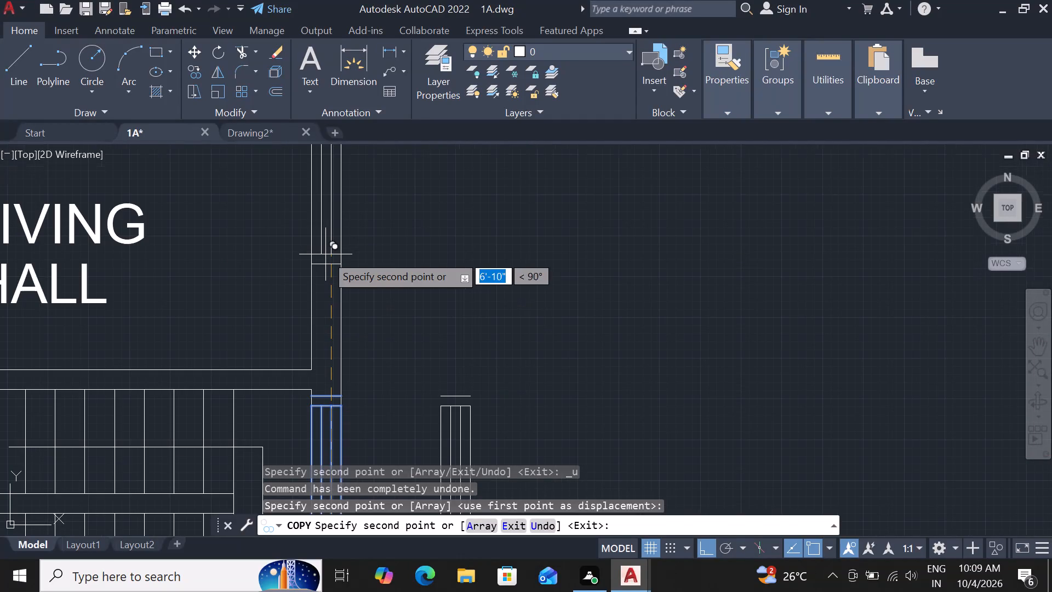
left_click(325, 254)
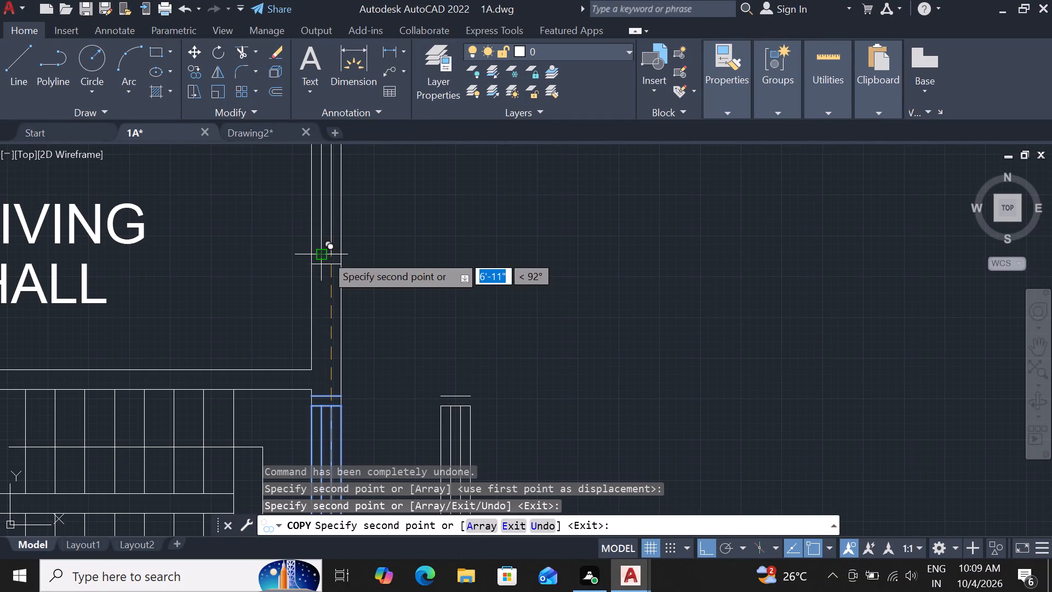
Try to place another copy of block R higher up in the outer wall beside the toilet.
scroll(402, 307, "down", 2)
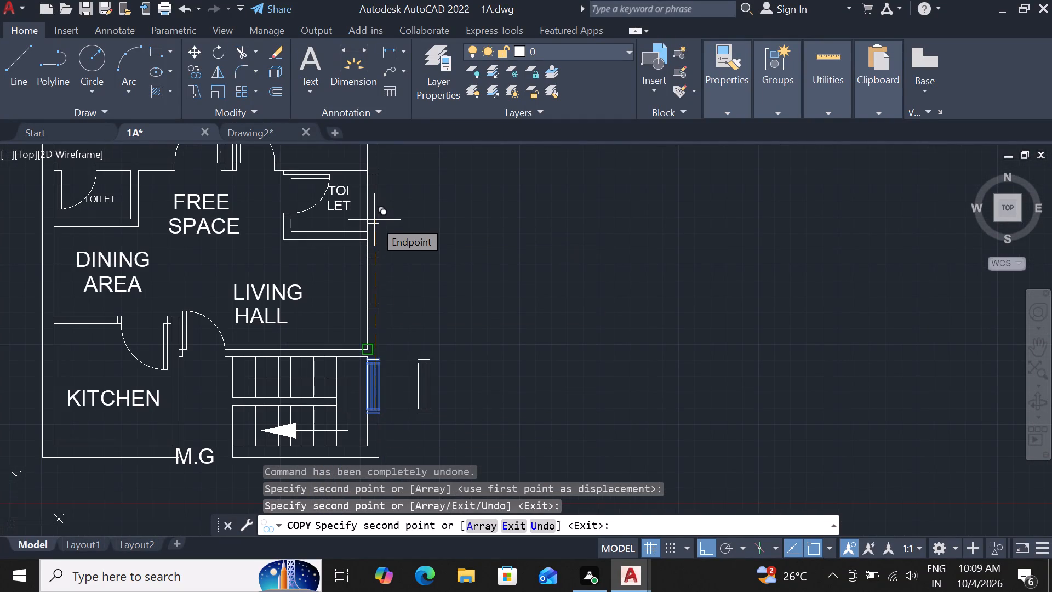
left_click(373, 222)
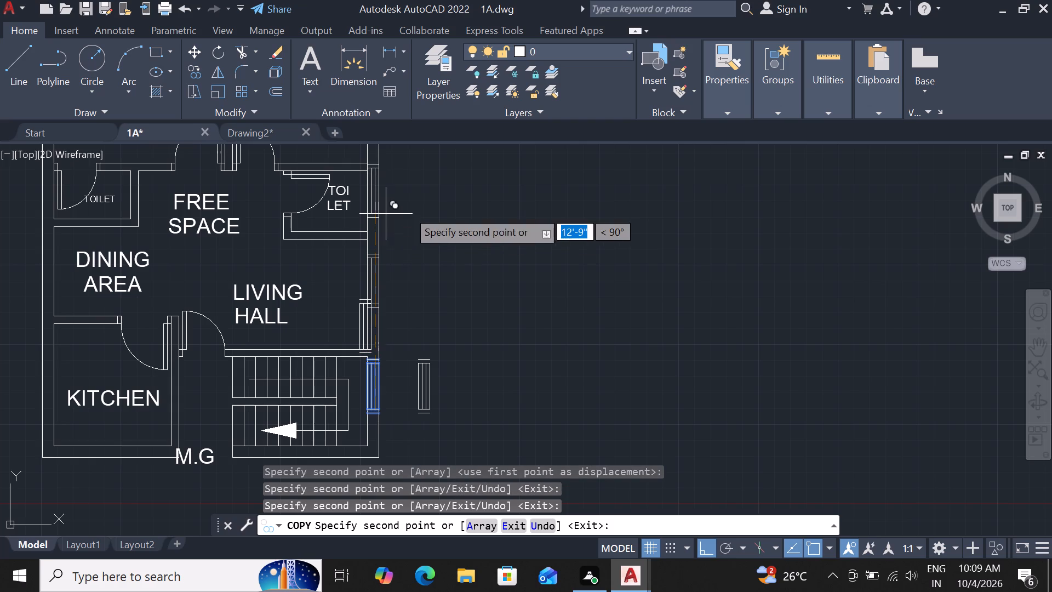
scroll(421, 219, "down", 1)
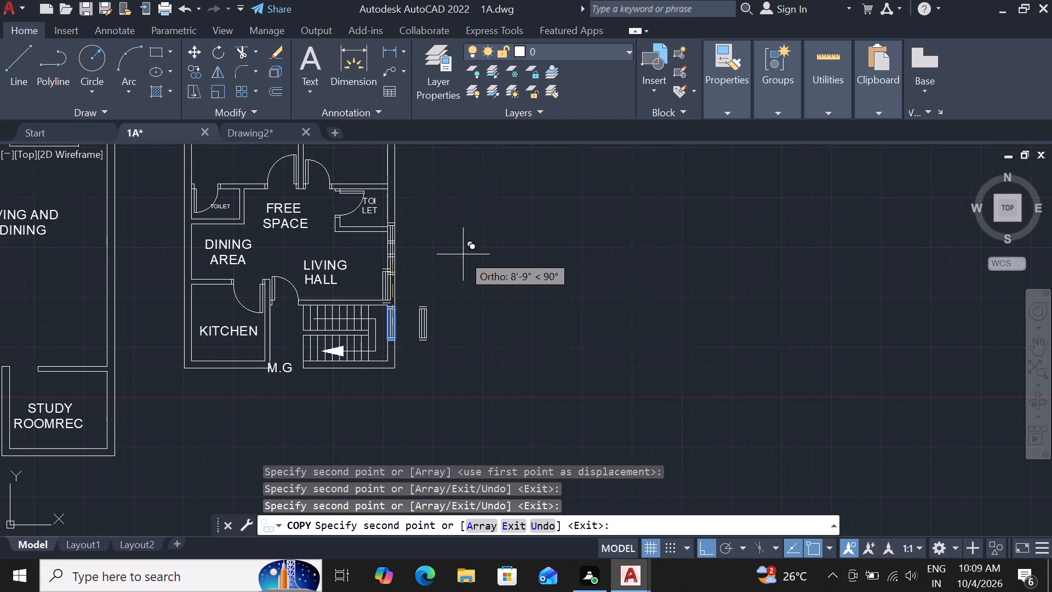
Undo the copies of block R, its grip-edit placement in the staircase wall and its block definition, leaving the Copy command.
key("ctrl+z")
key("ctrl+z")
key("ctrl+z")
key("ctrl+z")
key("ctrl+z")
key("ctrl+z")
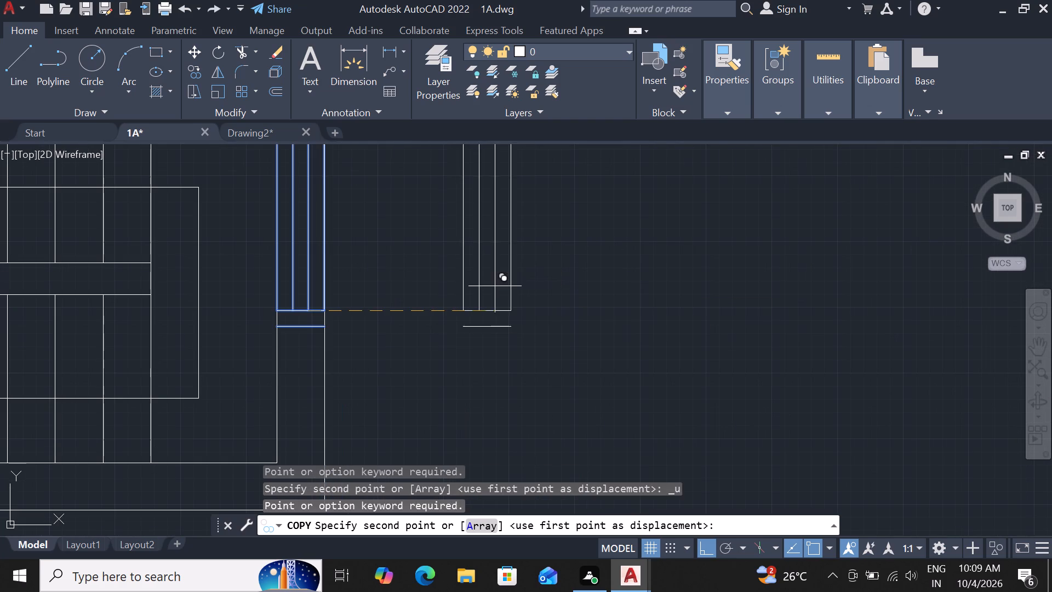
key("ctrl+z")
key("ctrl+z")
key("ctrl+z")
key("ctrl+z")
key("Escape")
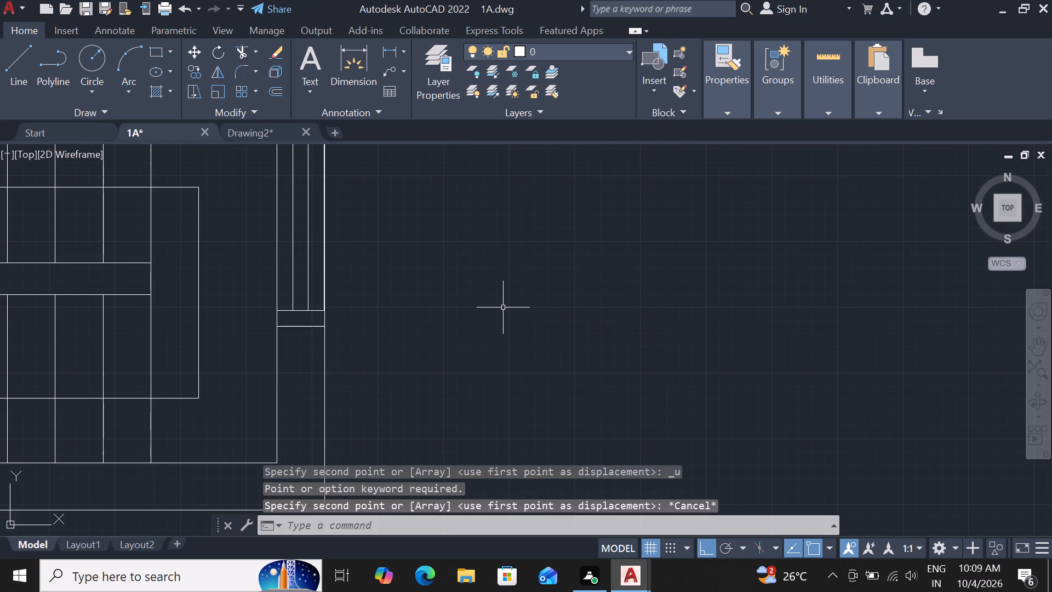
key("ctrl+z")
key("ctrl+z")
key("ctrl+z")
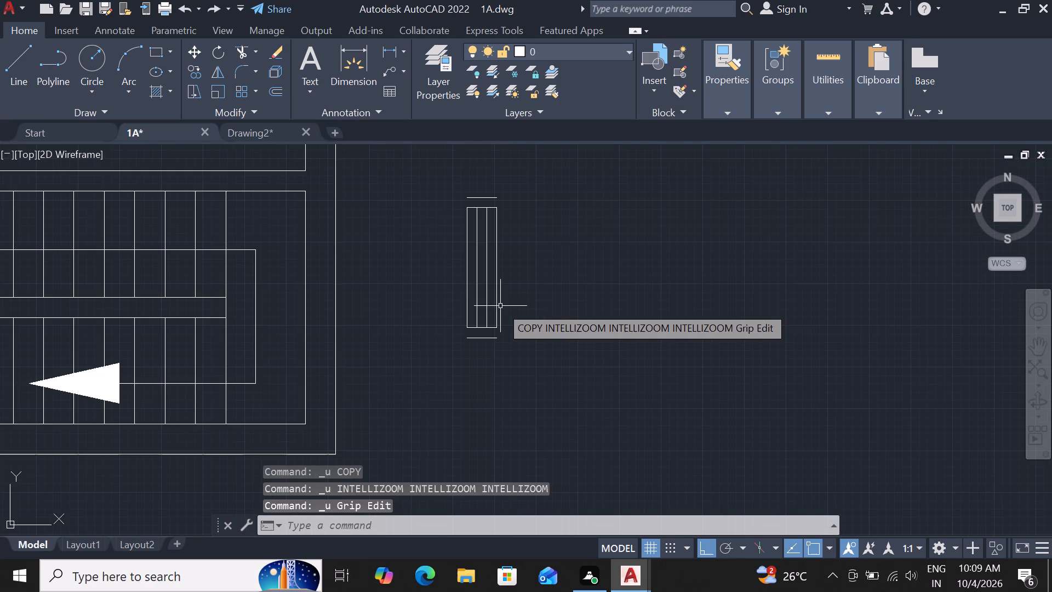
key("ctrl+z")
Define block K from all eight lines of the window symbol outside the staircase, with the bottom line's left end as base point.
scroll(500, 304, "down", 1, "ctrl")
left_click(491, 303)
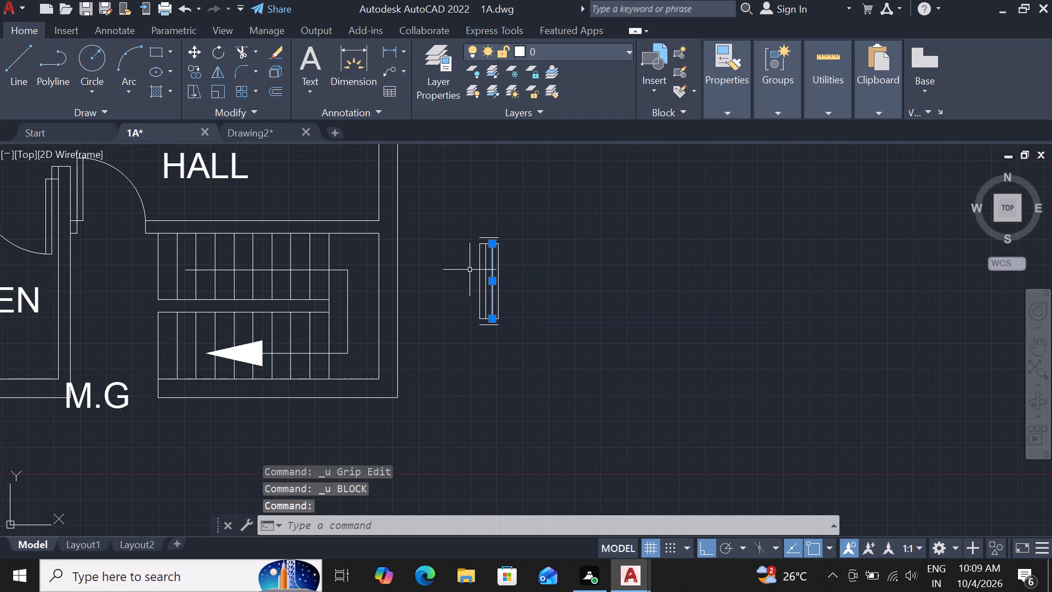
left_click_drag(453, 210, 407, 349)
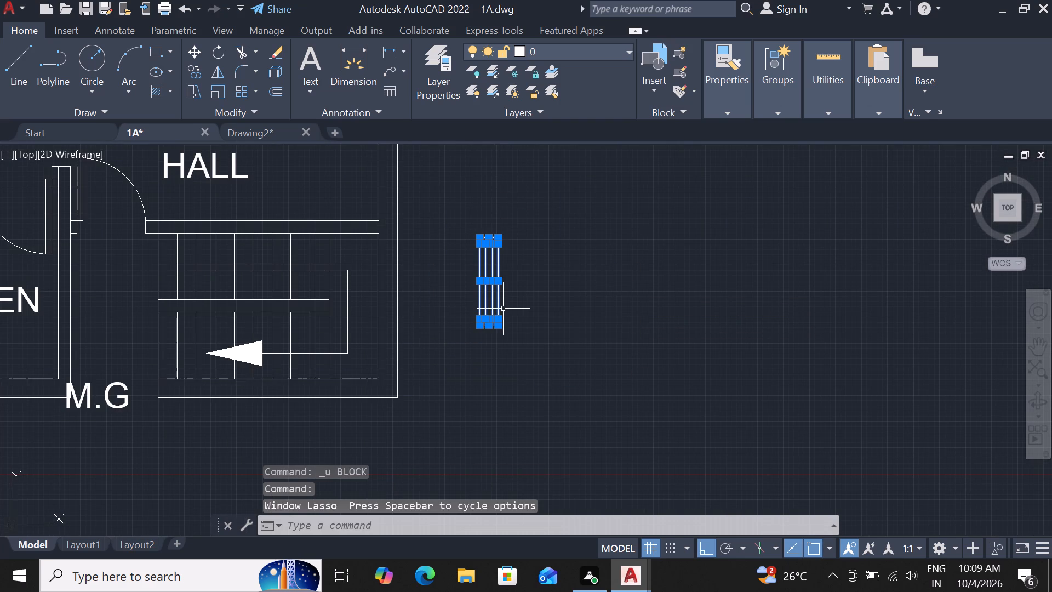
left_click(503, 309)
key("b")
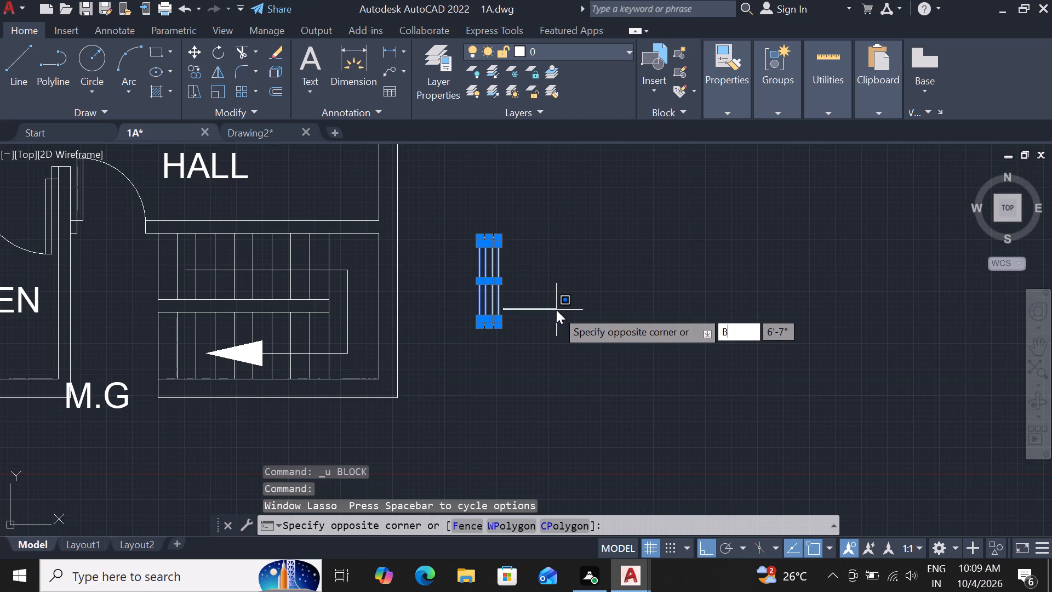
key("l")
key("o")
key("c")
key("Escape")
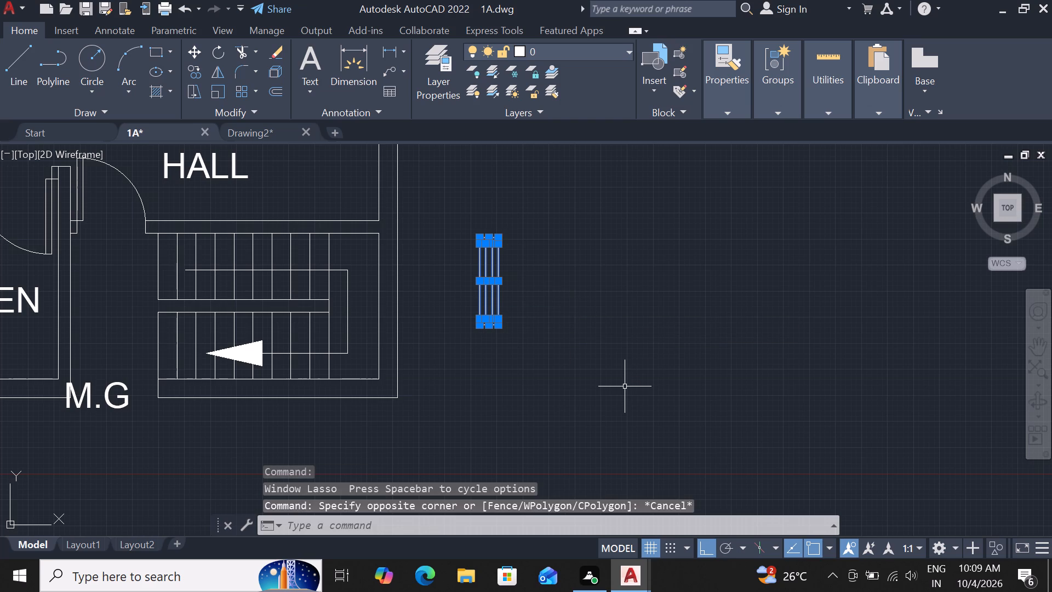
key("b")
type("LOC")
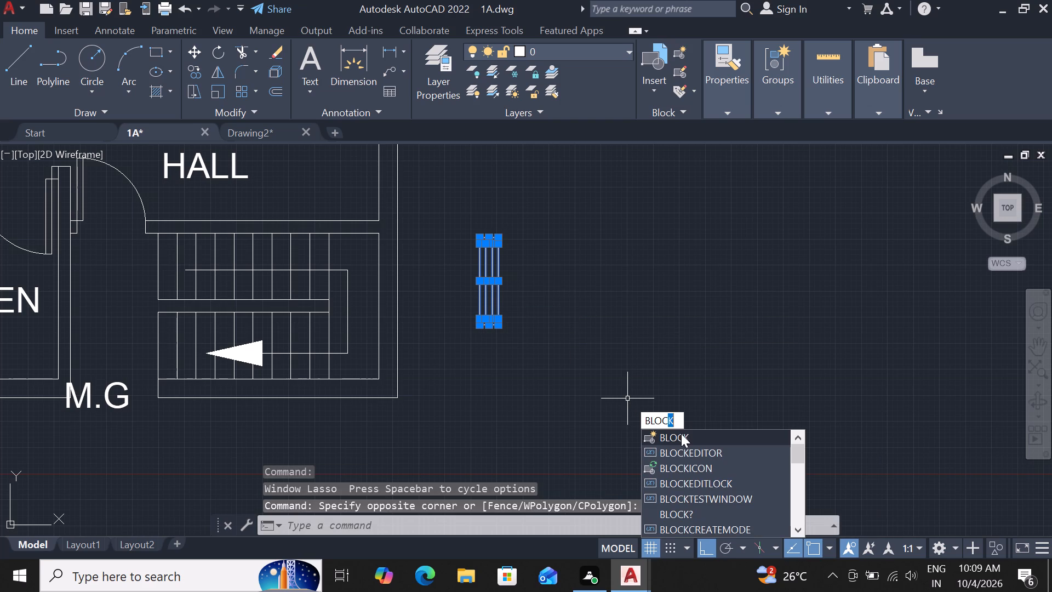
left_click(681, 434)
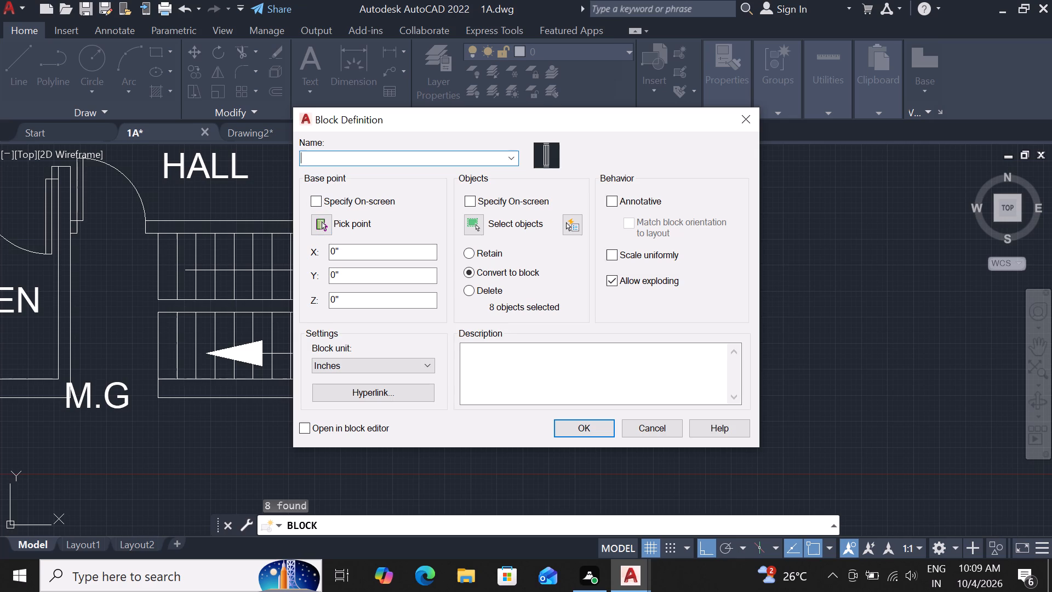
key("k")
left_click(319, 222)
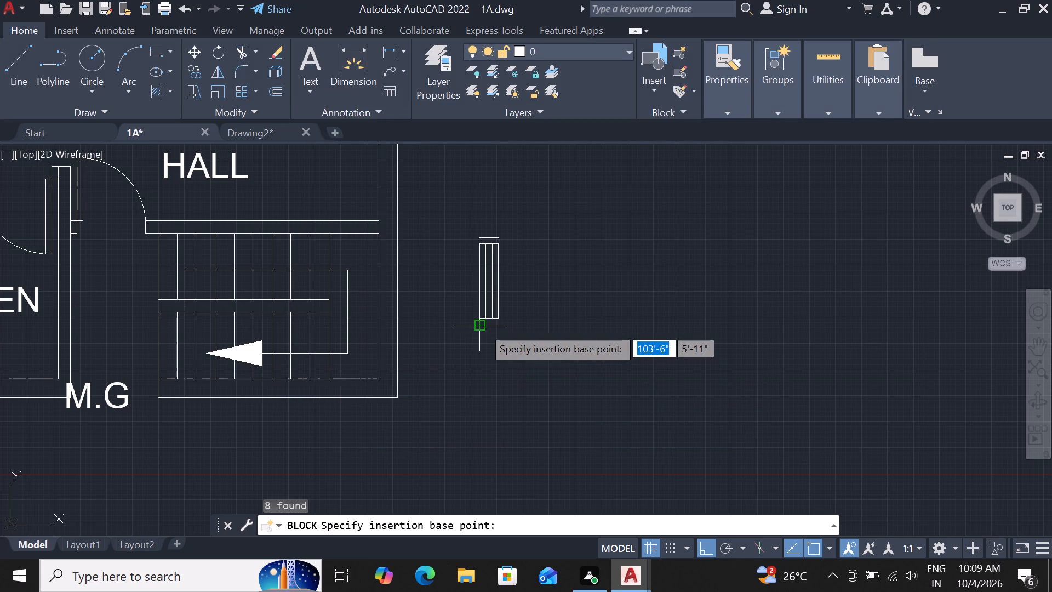
left_click(482, 327)
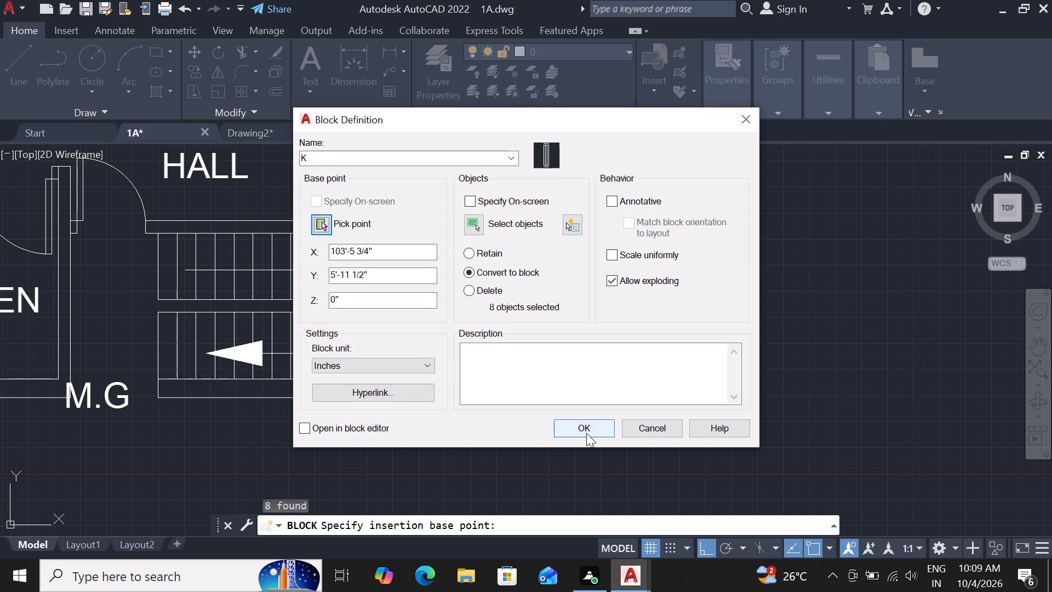
left_click(587, 431)
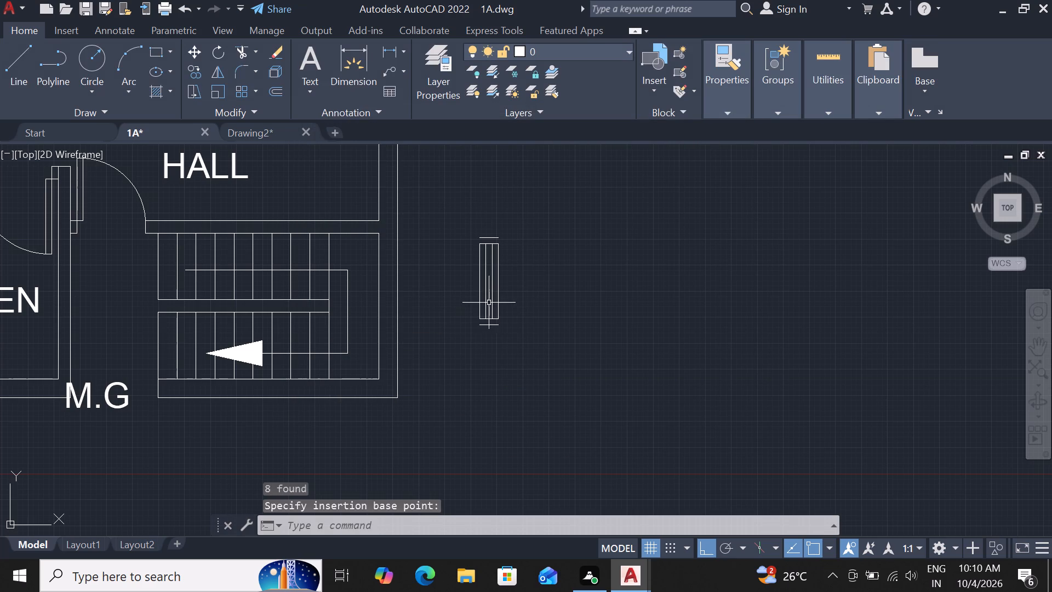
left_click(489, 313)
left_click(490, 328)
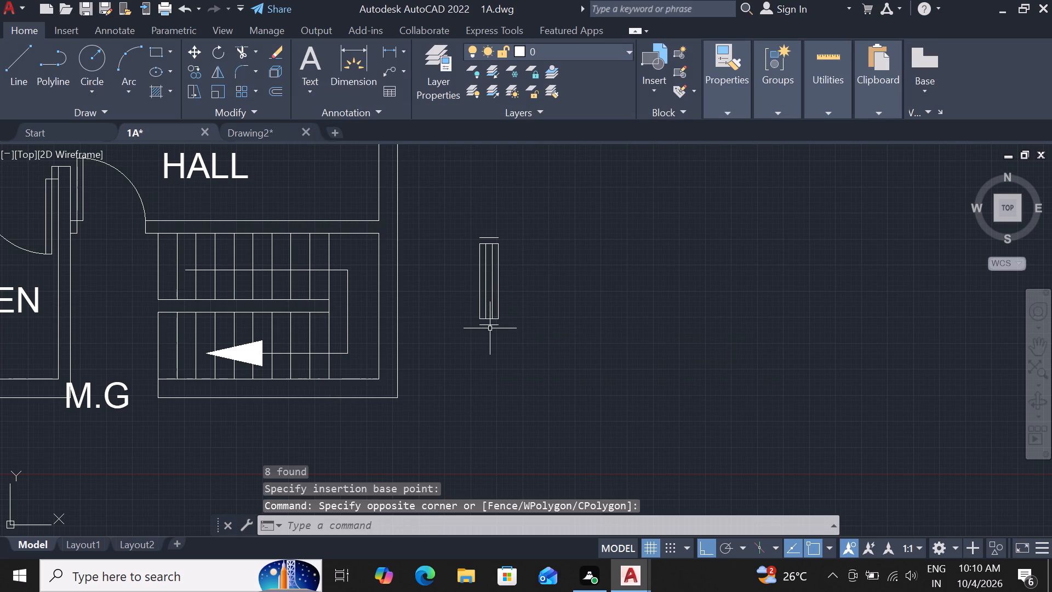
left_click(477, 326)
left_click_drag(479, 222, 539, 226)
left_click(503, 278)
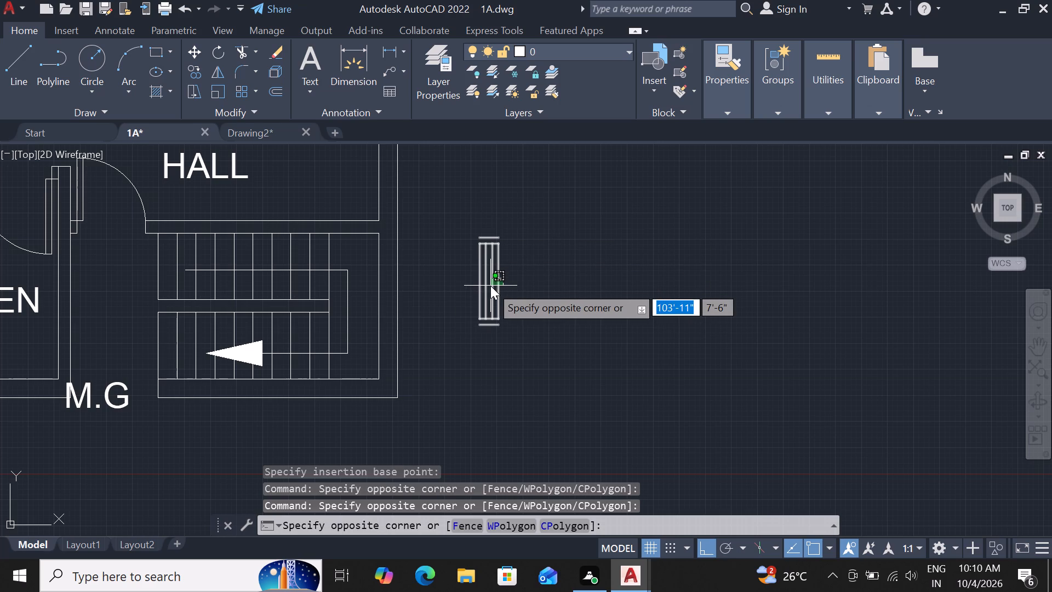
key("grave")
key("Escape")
Move block K by its lower-left corner into the outer wall beside the staircase, at the inner wall corner.
left_click(485, 293)
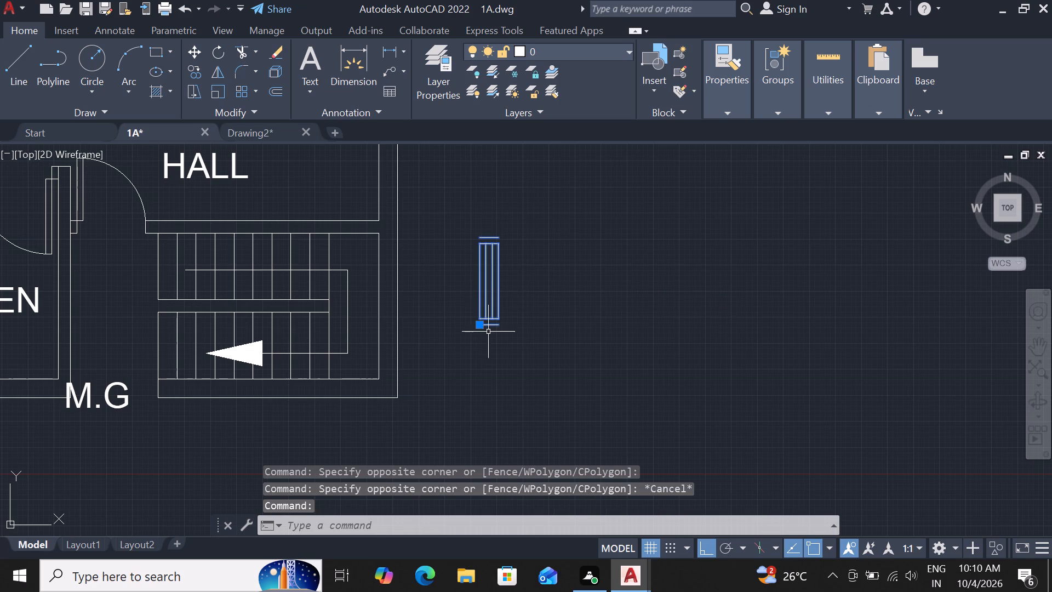
left_click(479, 323)
key("m")
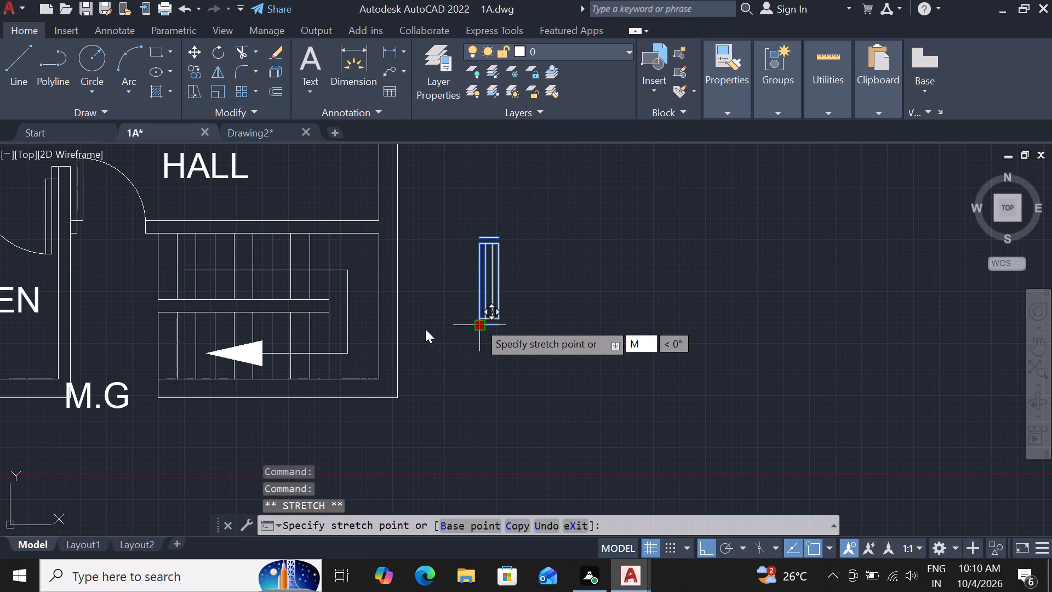
key("space")
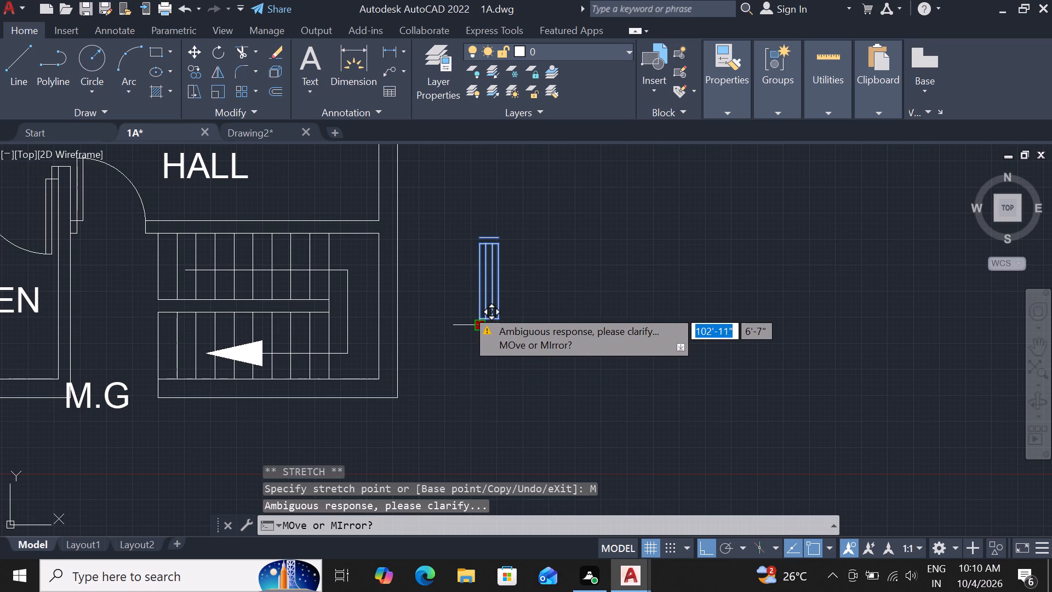
key("Escape")
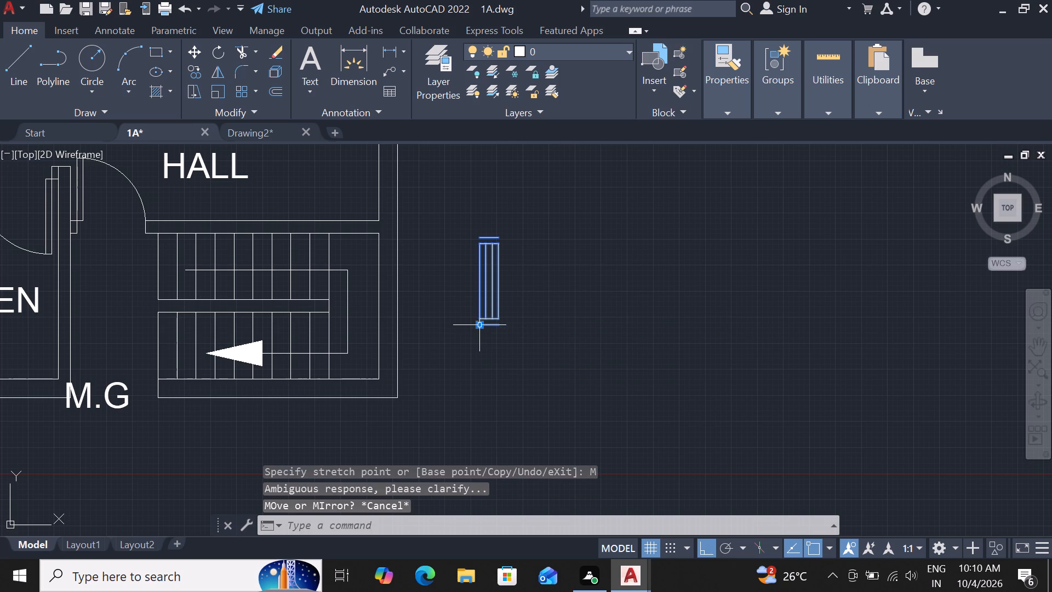
type("M")
key("space")
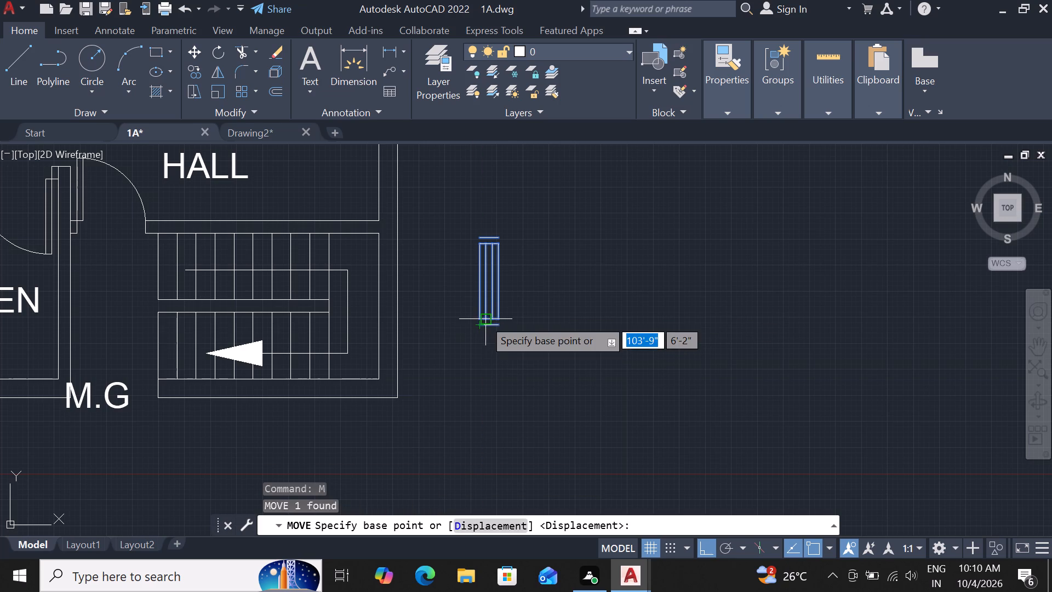
left_click(478, 326)
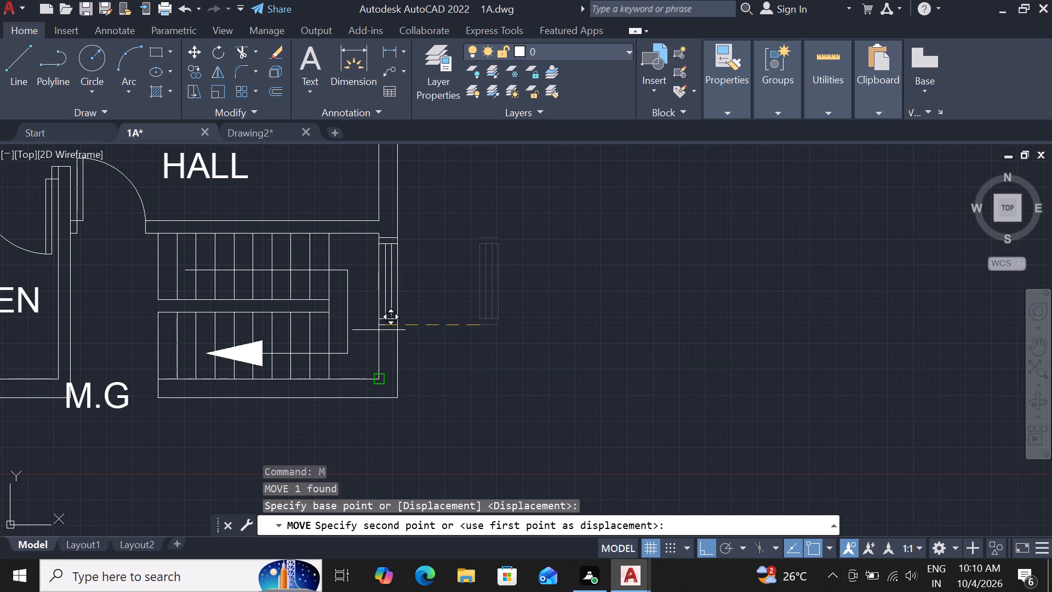
left_click(379, 330)
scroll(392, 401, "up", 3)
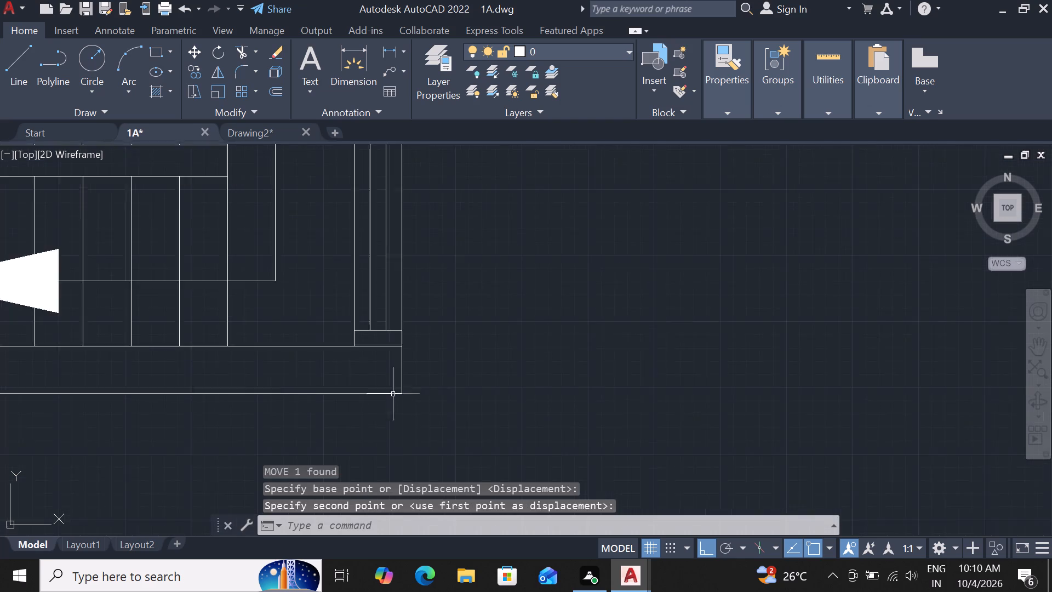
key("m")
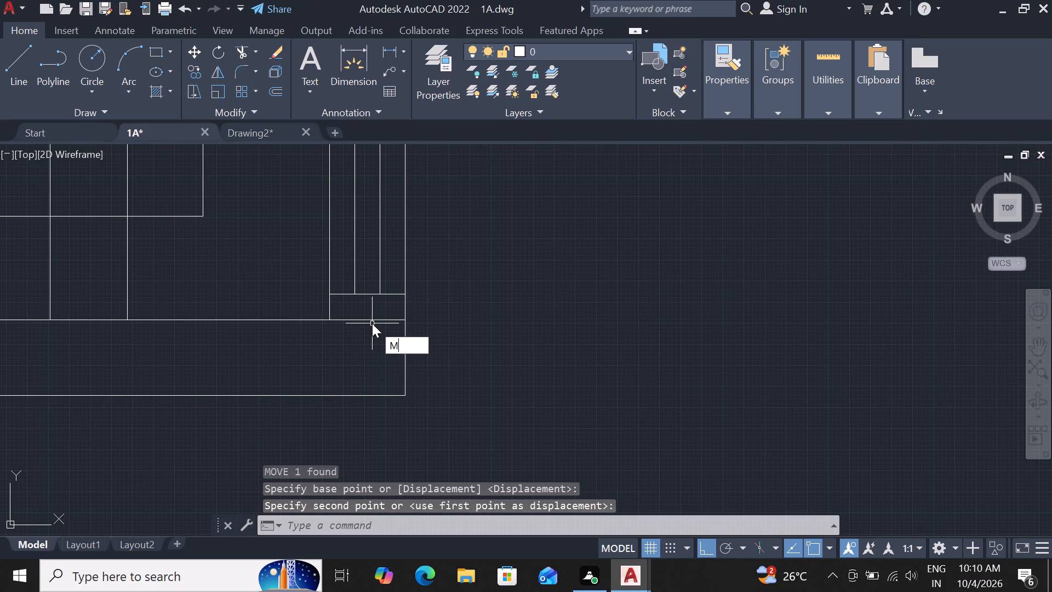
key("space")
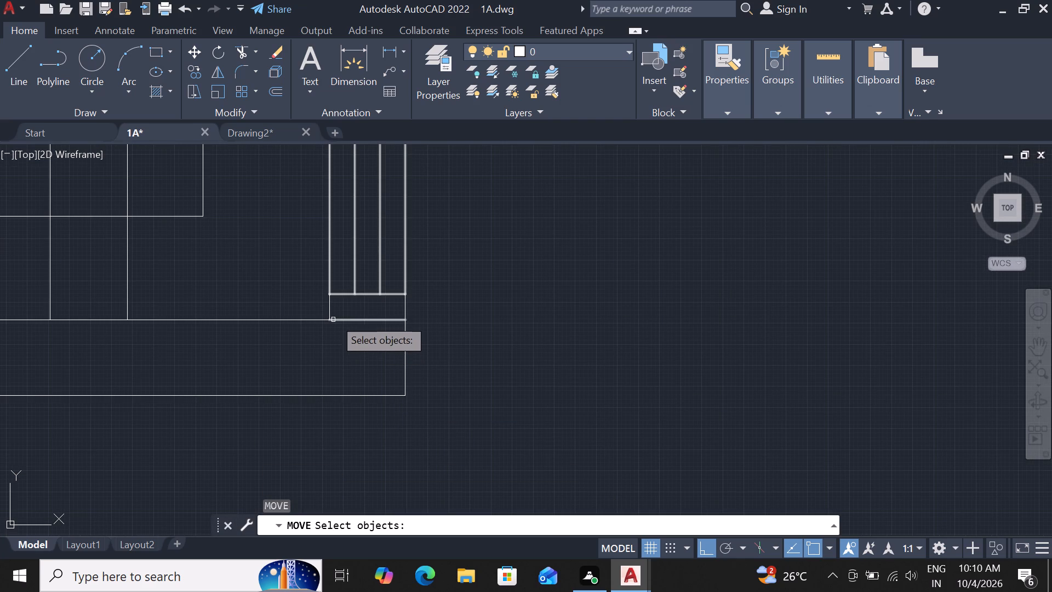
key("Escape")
Move block K by its lower-left corner about 3" up along the outer wall beside the staircase.
type("M")
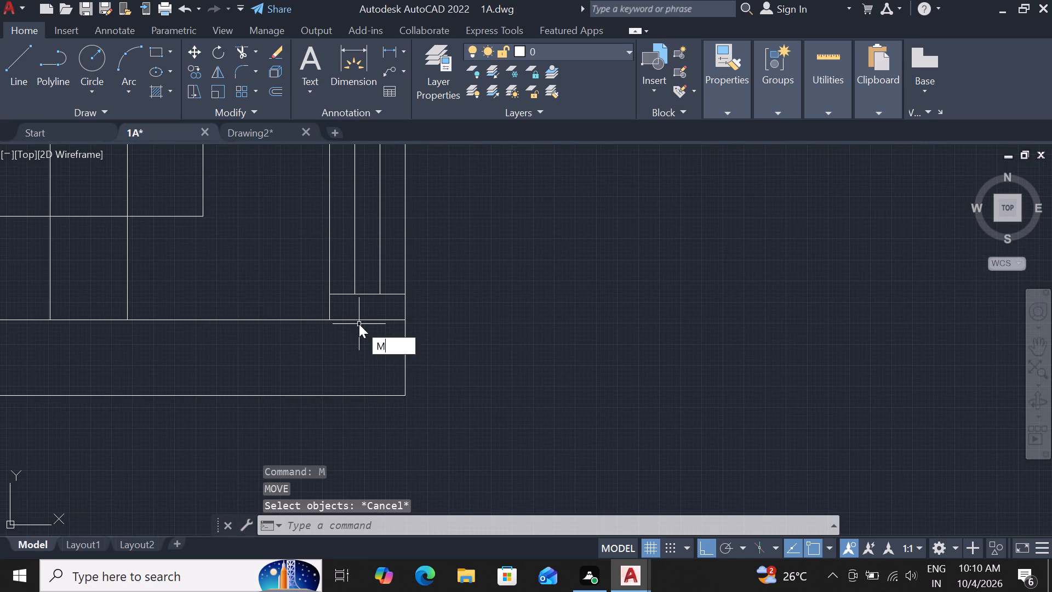
key("space")
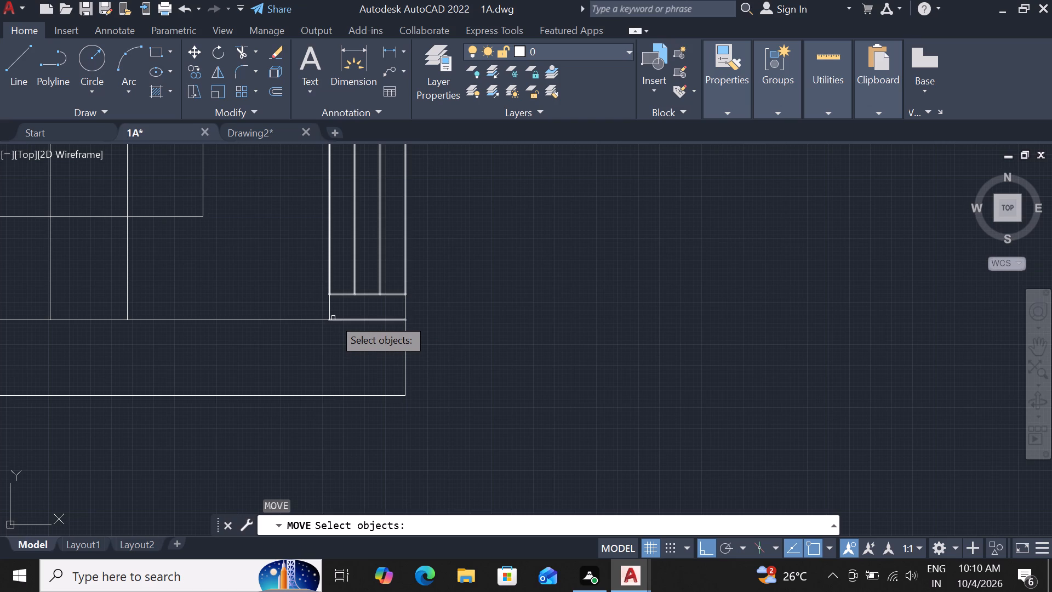
left_click(336, 322)
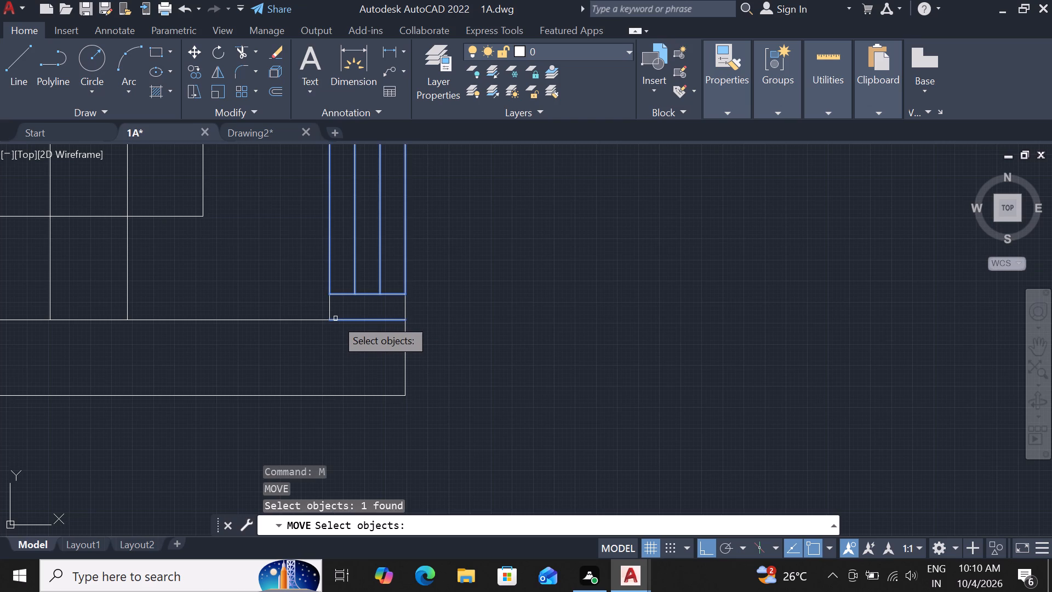
key("space")
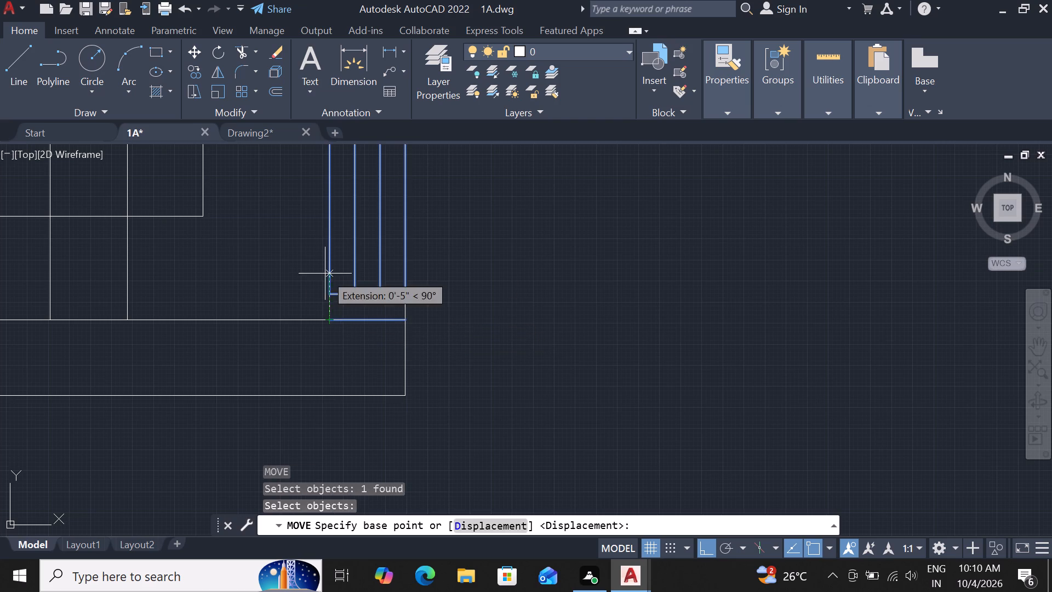
left_click(325, 318)
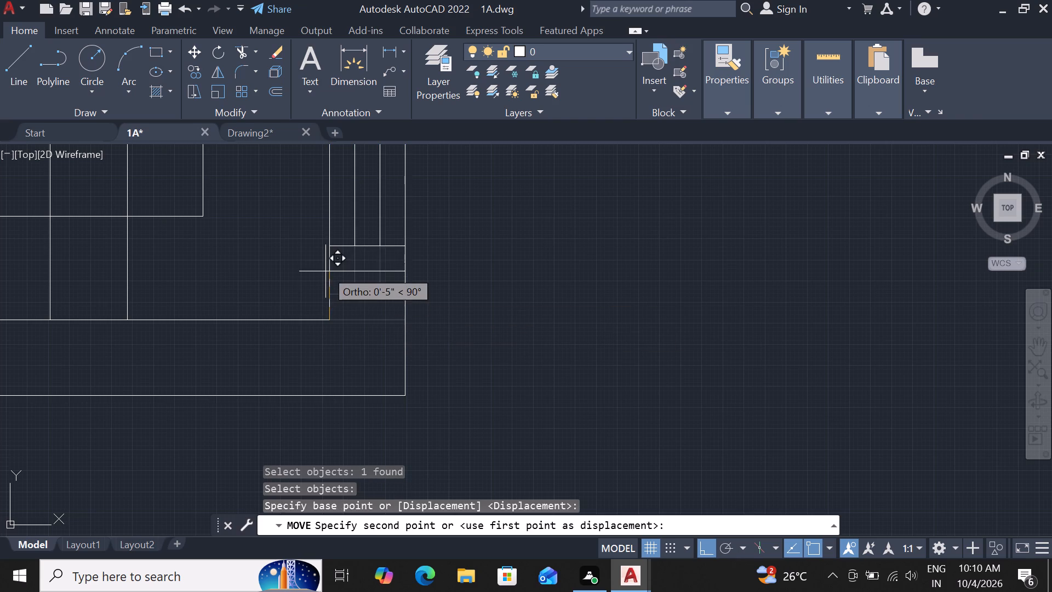
scroll(326, 258, "down", 2)
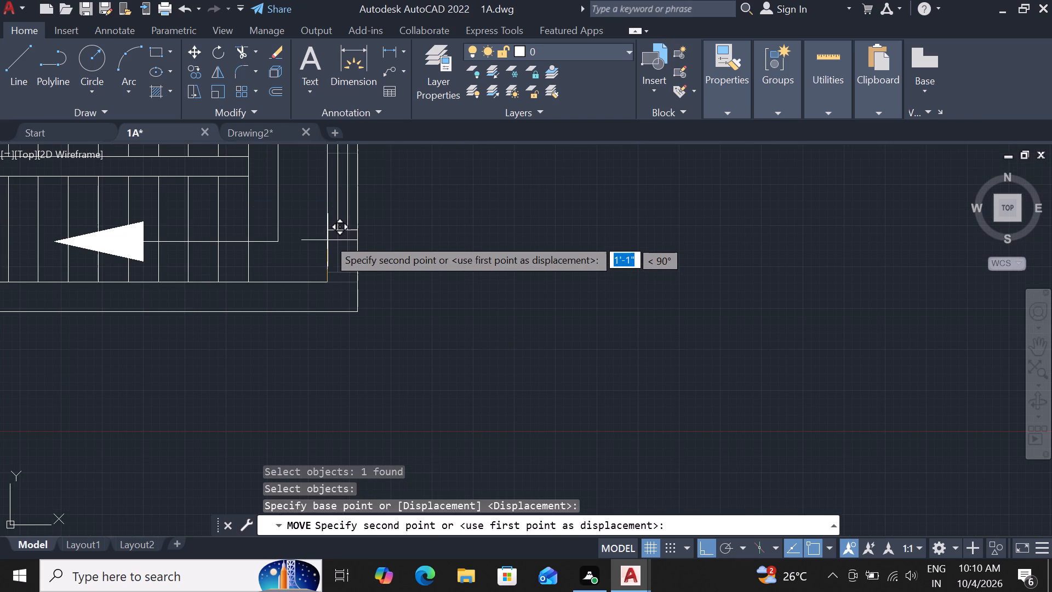
left_click(328, 228)
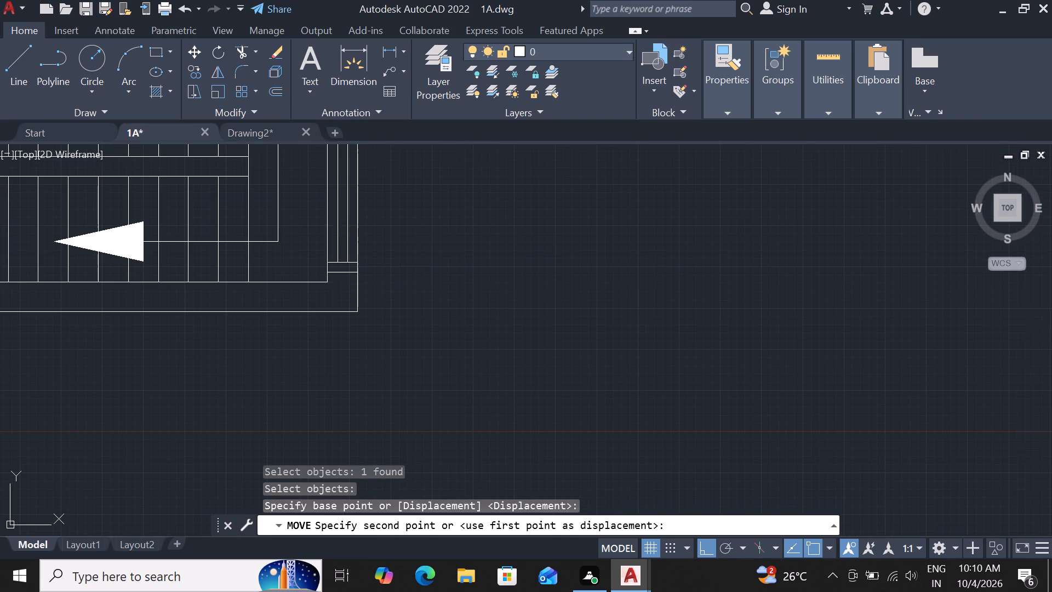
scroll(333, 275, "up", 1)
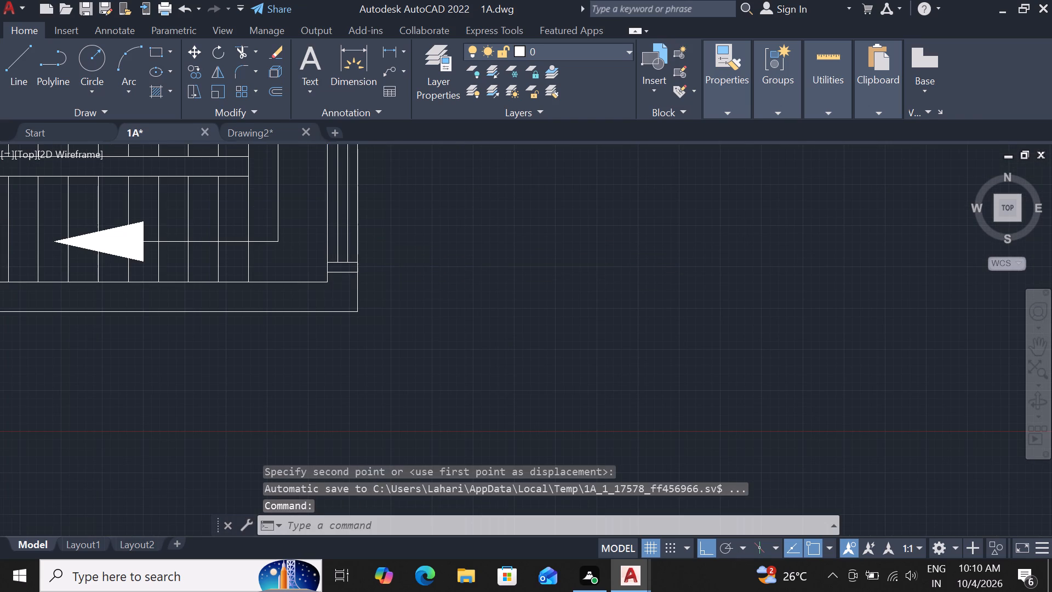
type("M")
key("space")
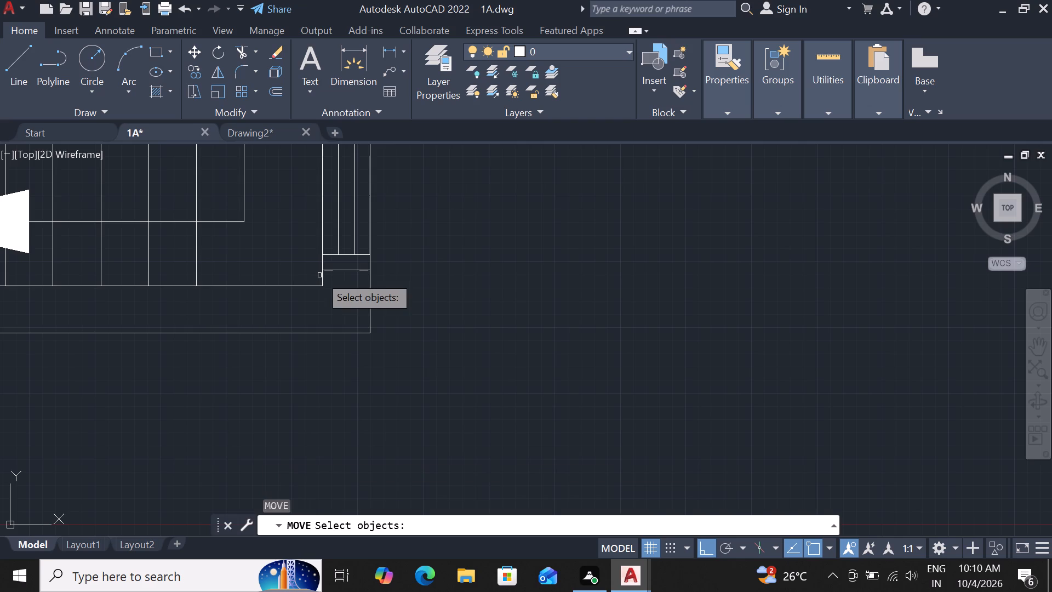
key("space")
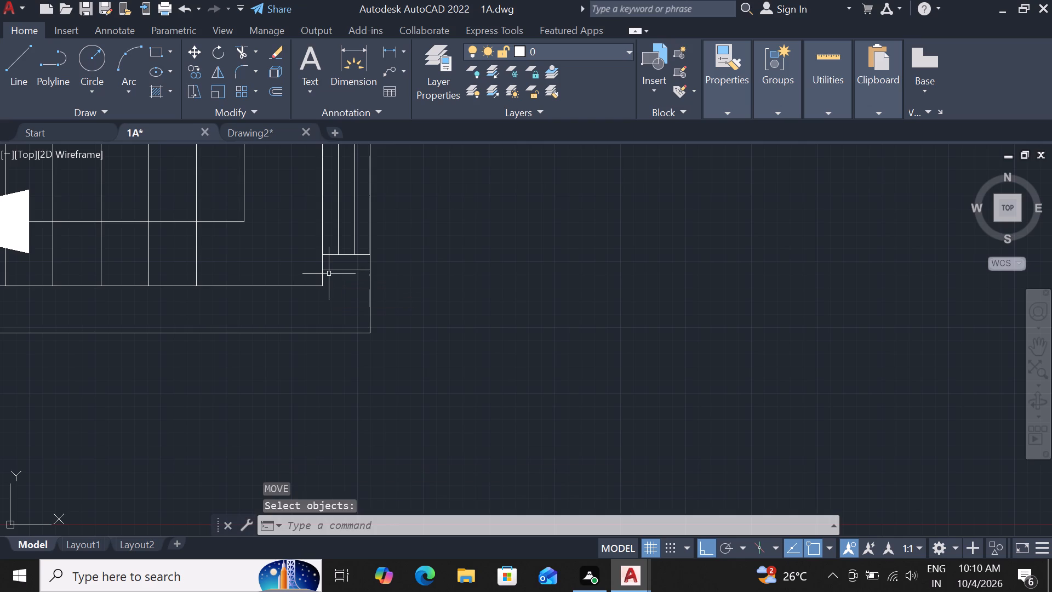
Move block K by its lower-left corner another 3" or so up the outer wall beside the staircase.
left_click(338, 272)
type("M")
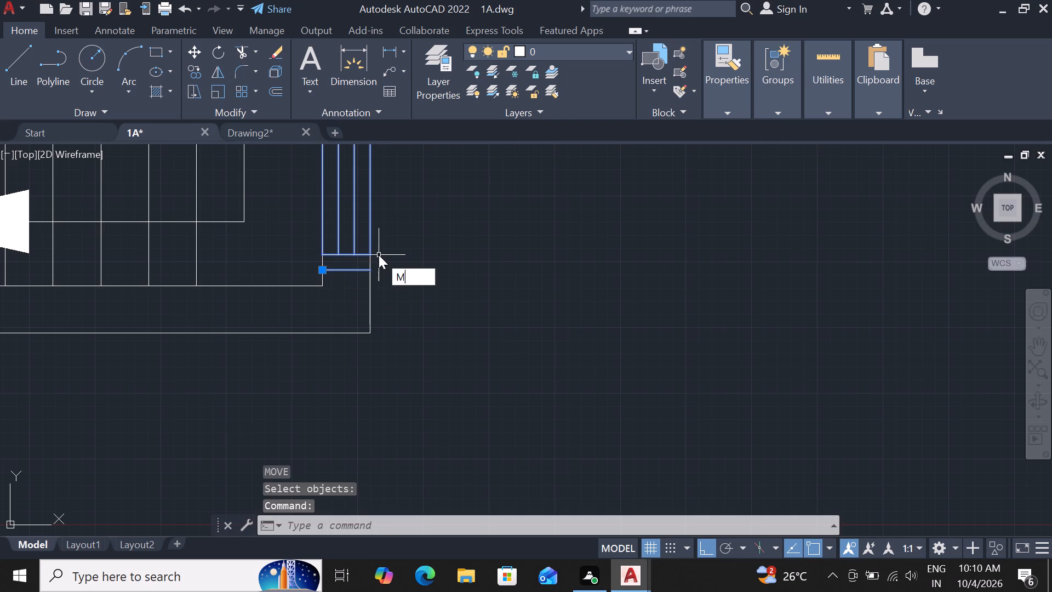
key("space")
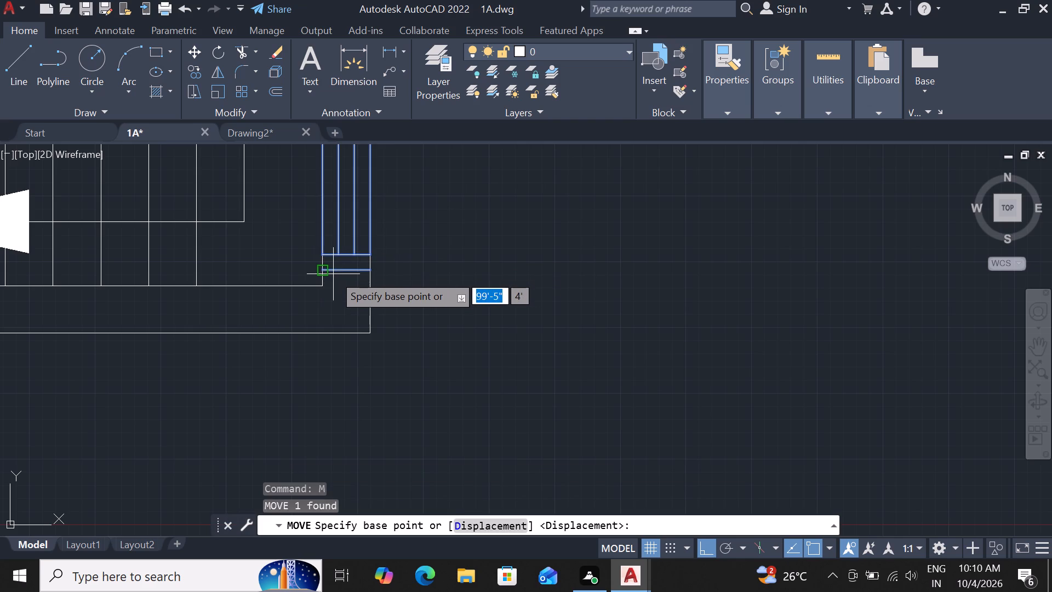
left_click(319, 272)
scroll(327, 234, "down", 2)
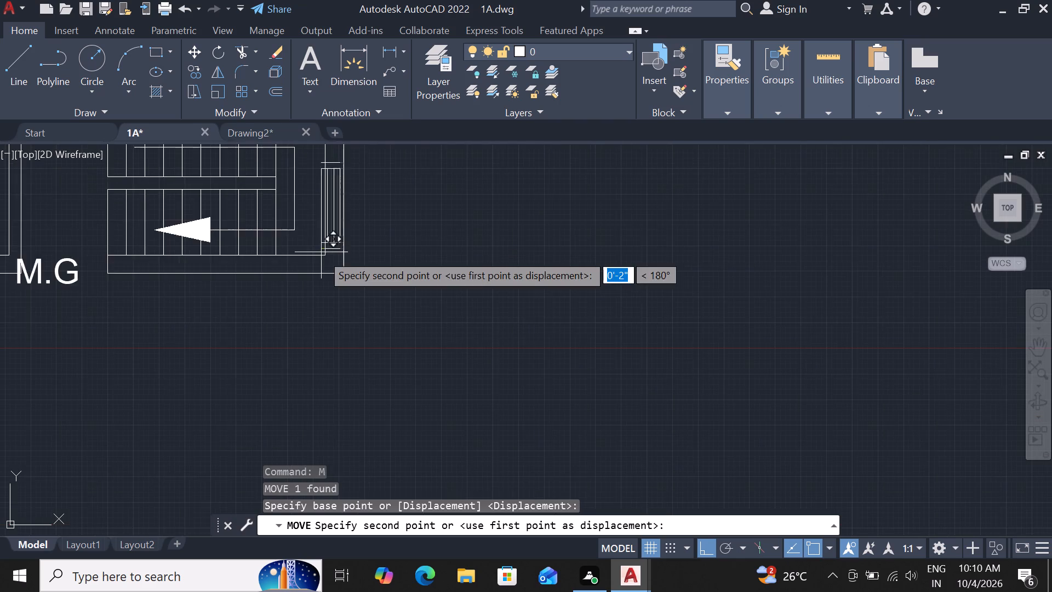
scroll(321, 254, "down", 1)
scroll(319, 236, "up", 2)
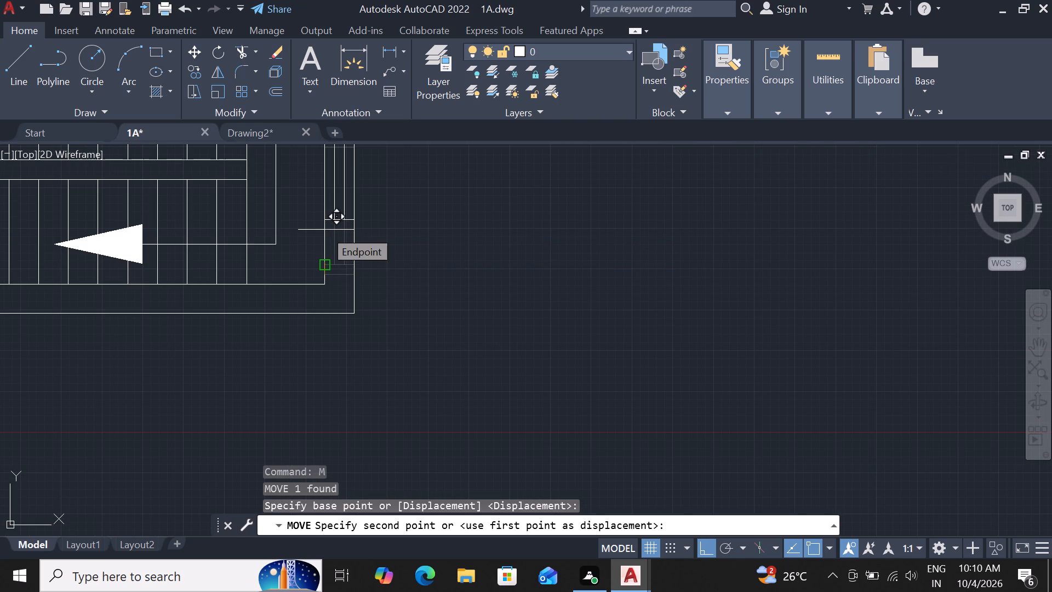
left_click(324, 230)
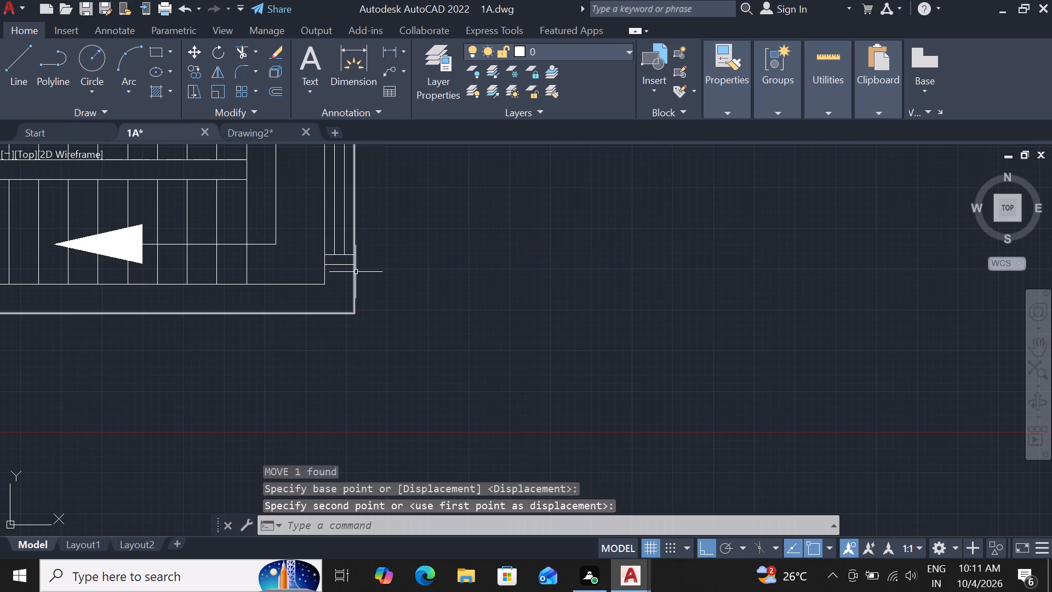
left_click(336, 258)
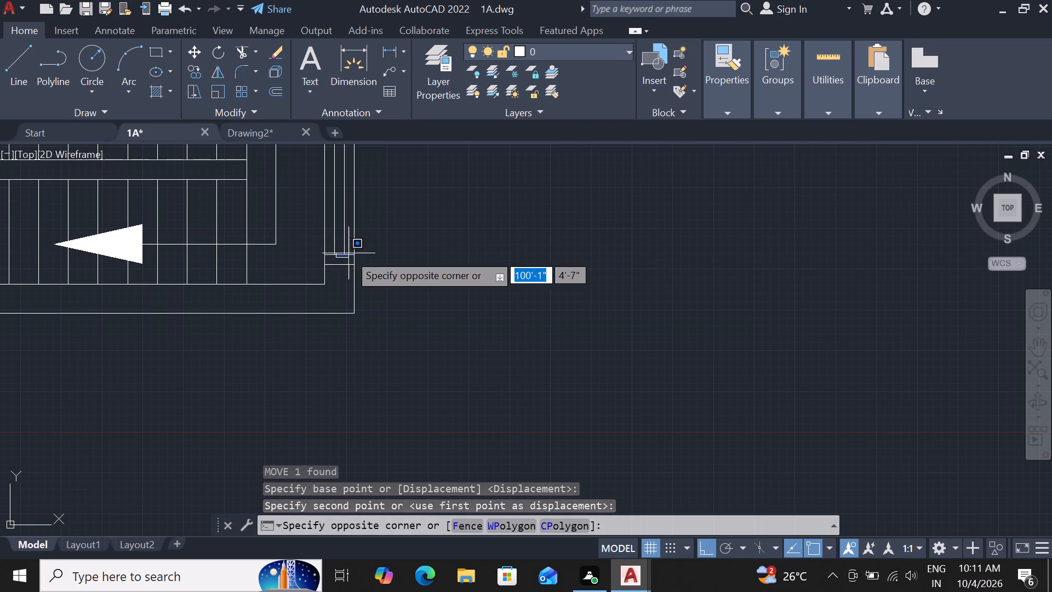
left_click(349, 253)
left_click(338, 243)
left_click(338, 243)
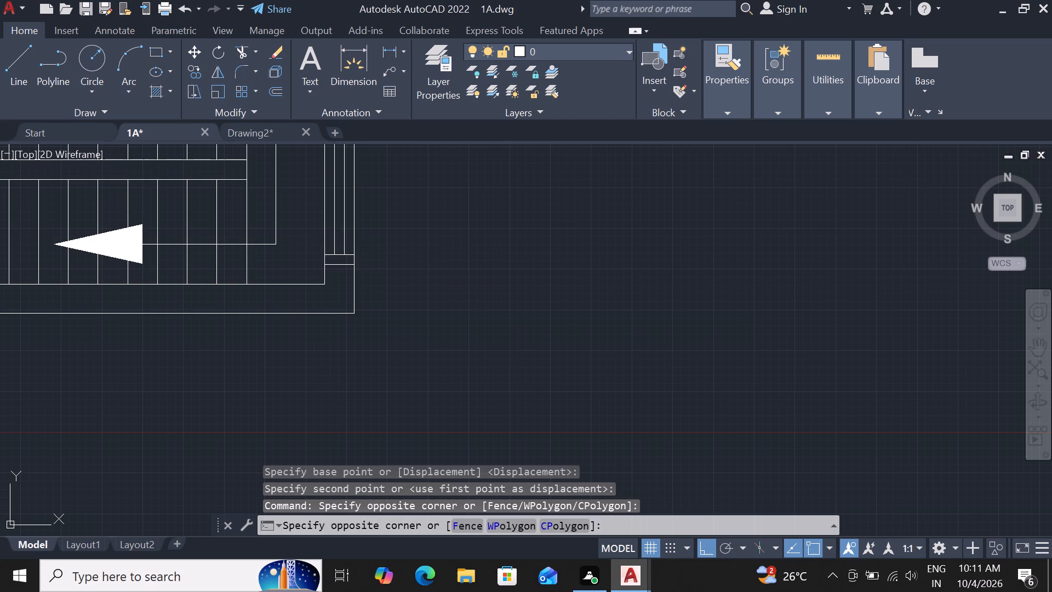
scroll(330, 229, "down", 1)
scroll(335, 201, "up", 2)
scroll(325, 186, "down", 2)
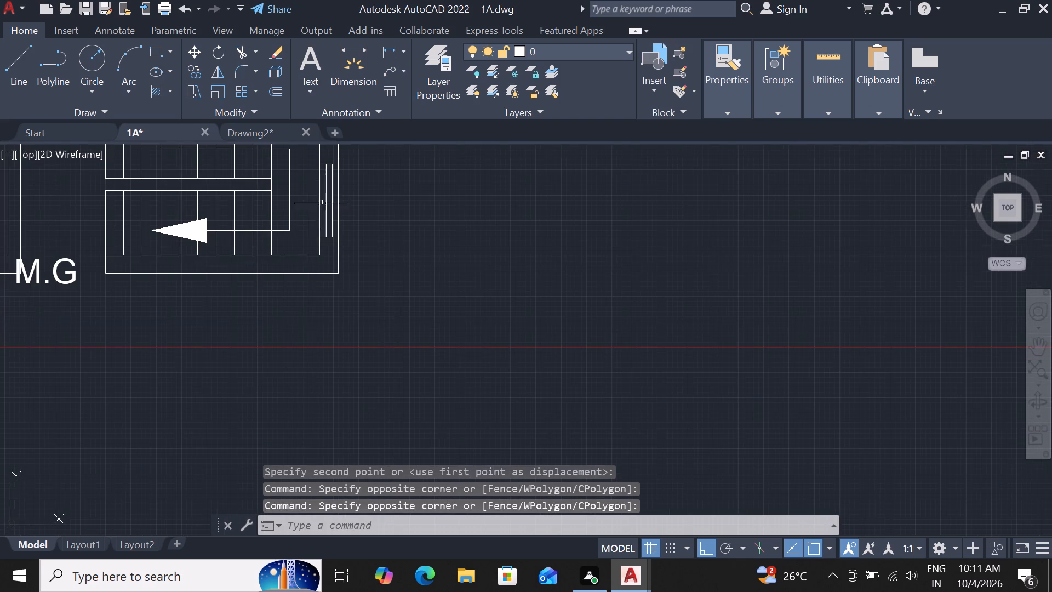
Copy block K by its lower-left corner into the outer wall beside the living hall, at the corner with the staircase partition.
left_click(326, 236)
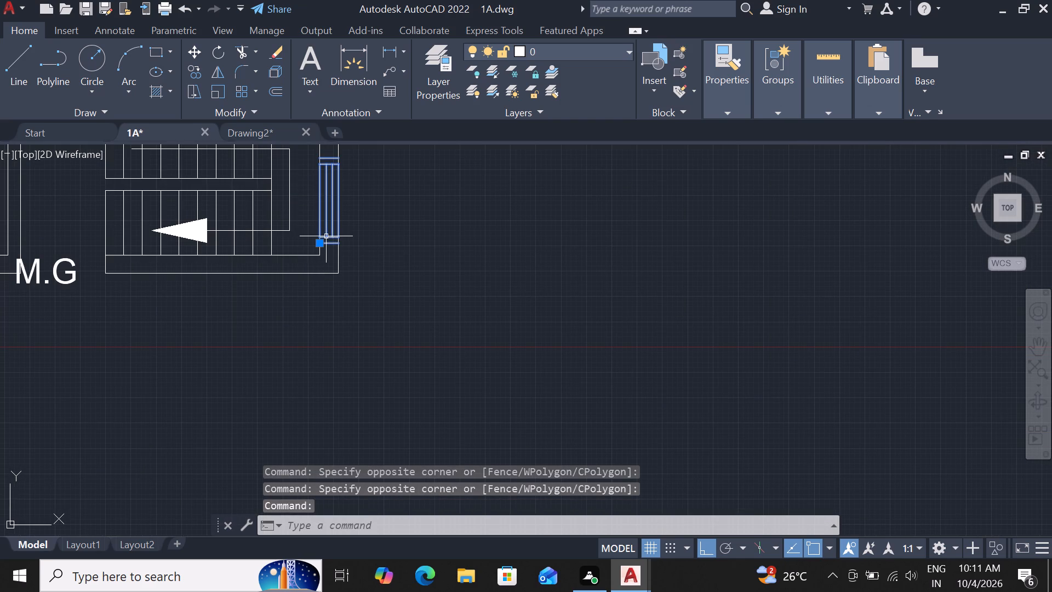
left_click(326, 255)
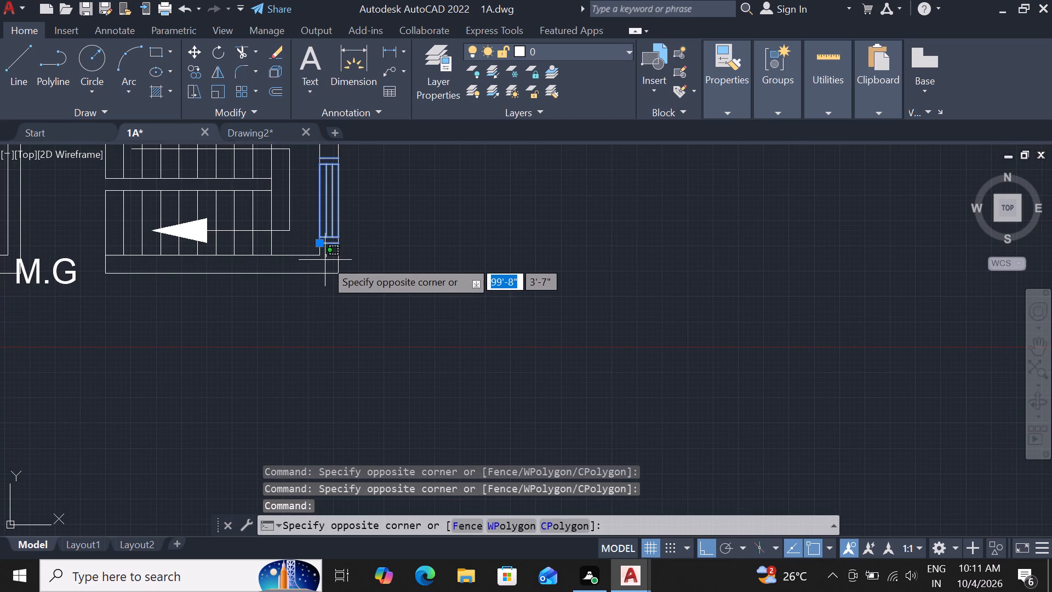
type("CO")
key("space")
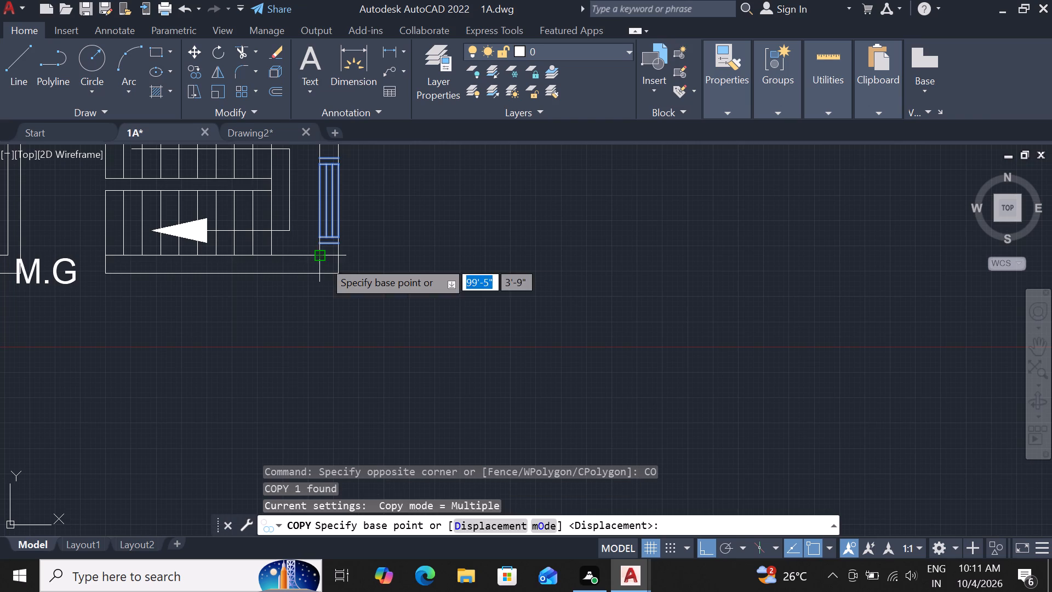
scroll(318, 252, "up", 4)
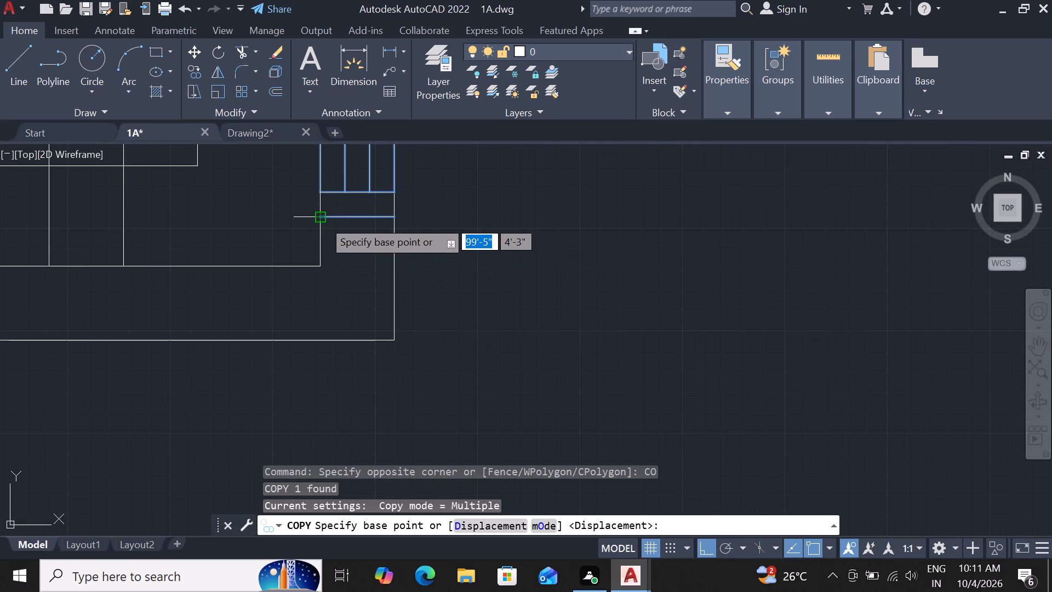
left_click(323, 220)
scroll(322, 263, "down", 4)
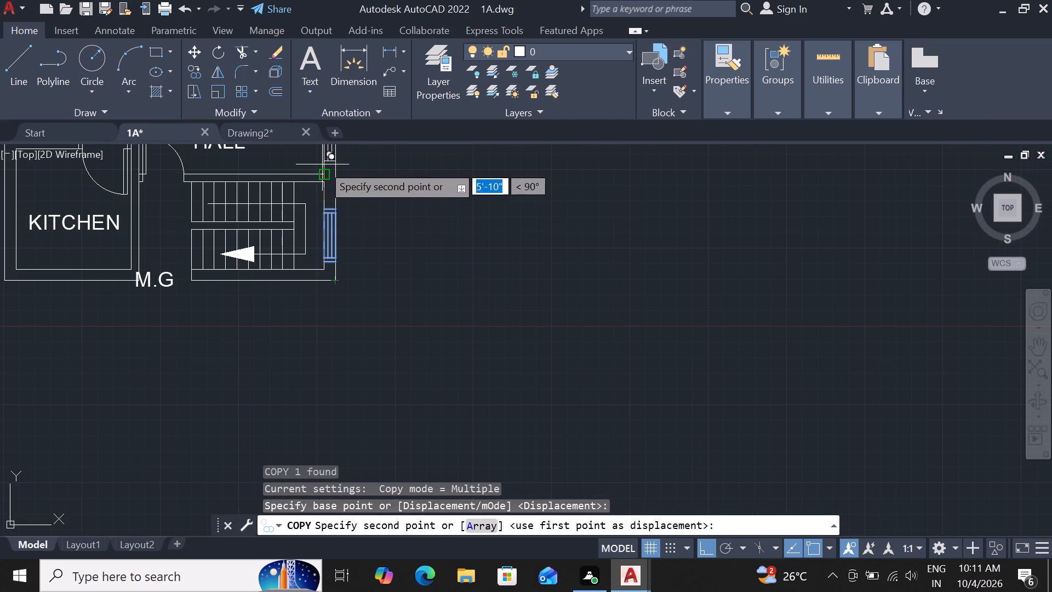
scroll(322, 164, "up", 3)
scroll(327, 227, "down", 5)
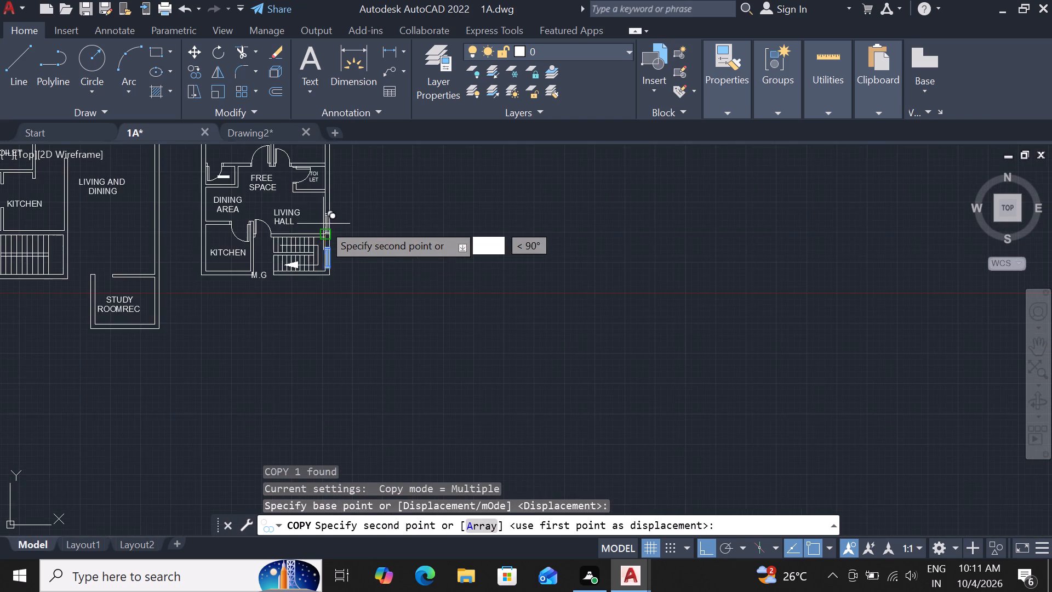
scroll(323, 224, "up", 3)
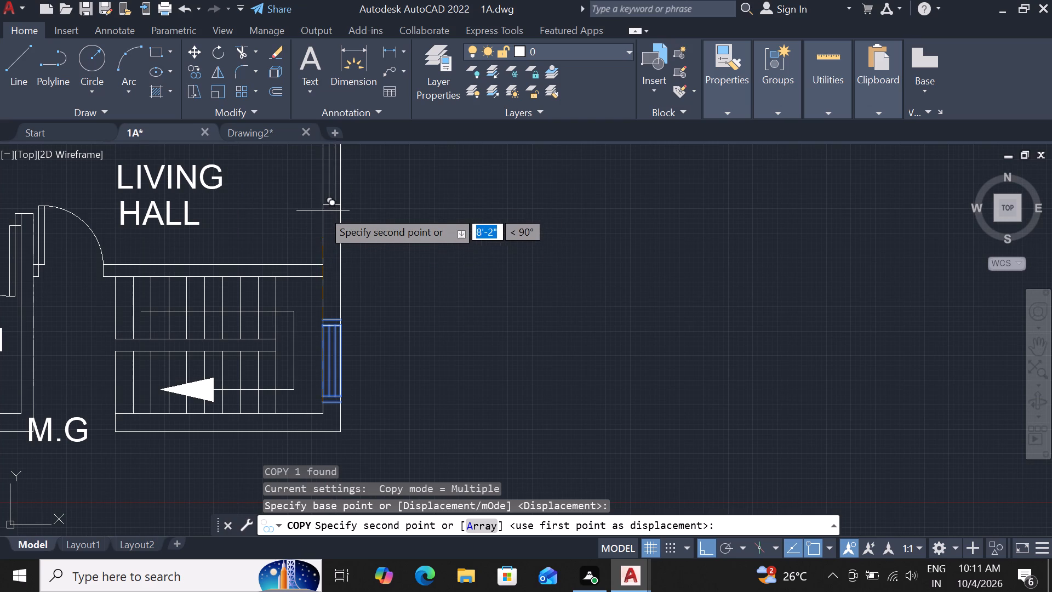
left_click(322, 208)
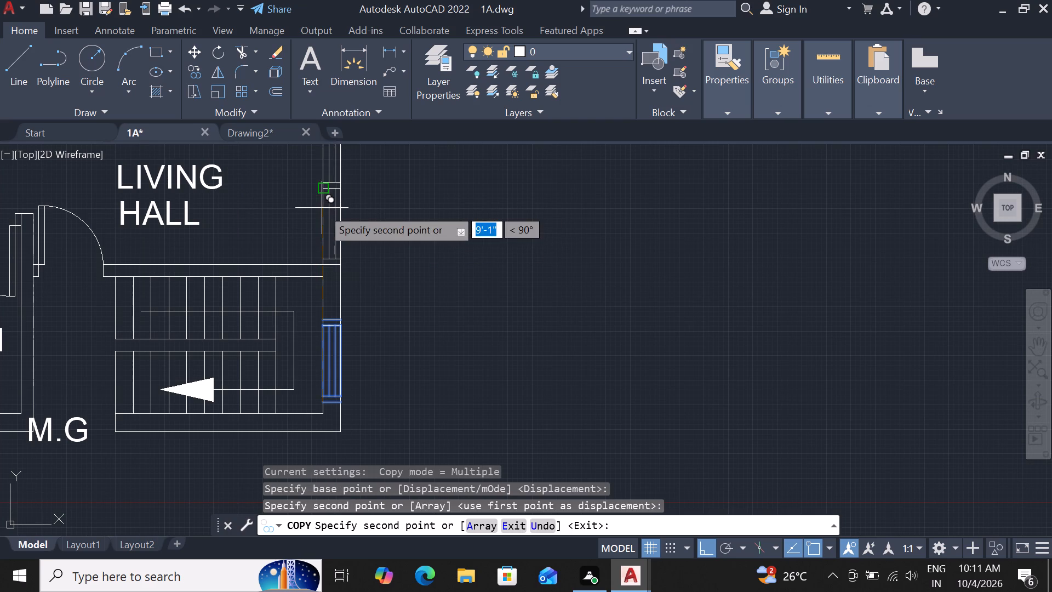
Try to place another copy of block K higher up in the outer wall beside the toilet.
scroll(333, 230, "down", 4)
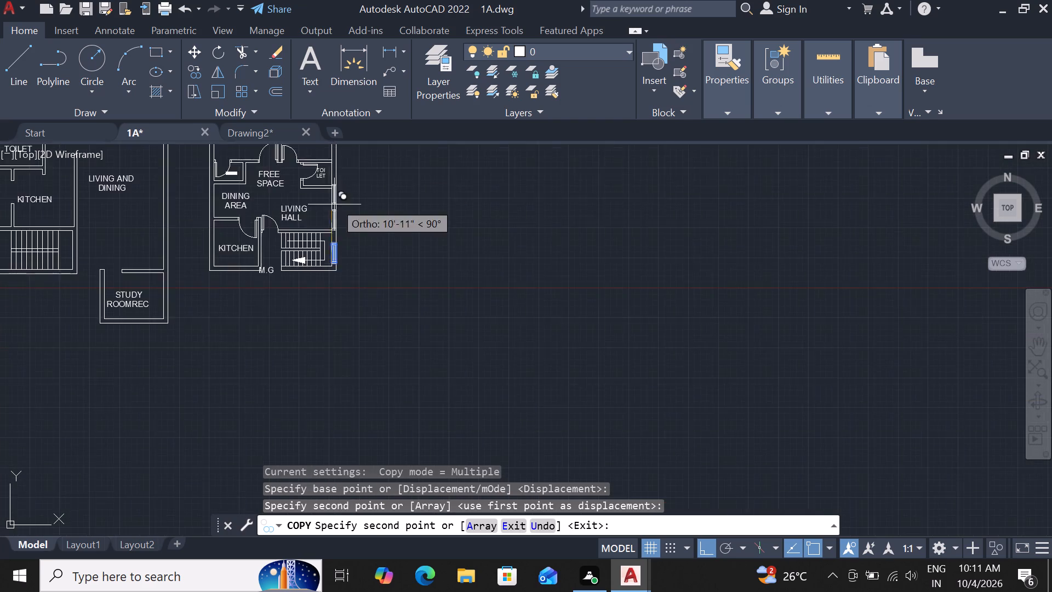
scroll(333, 168, "up", 3)
scroll(331, 190, "down", 3)
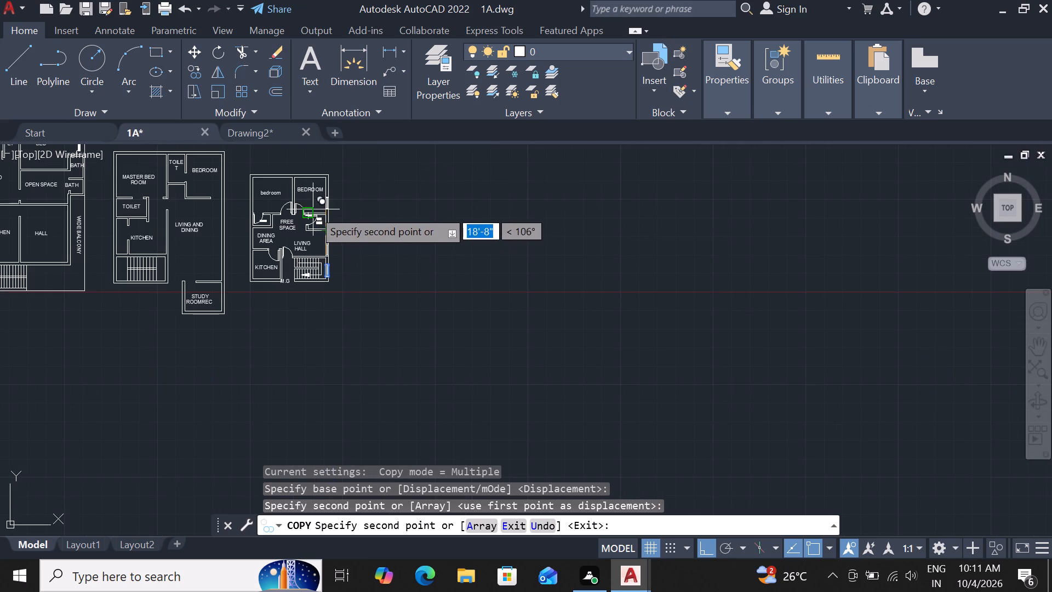
scroll(319, 229, "up", 3)
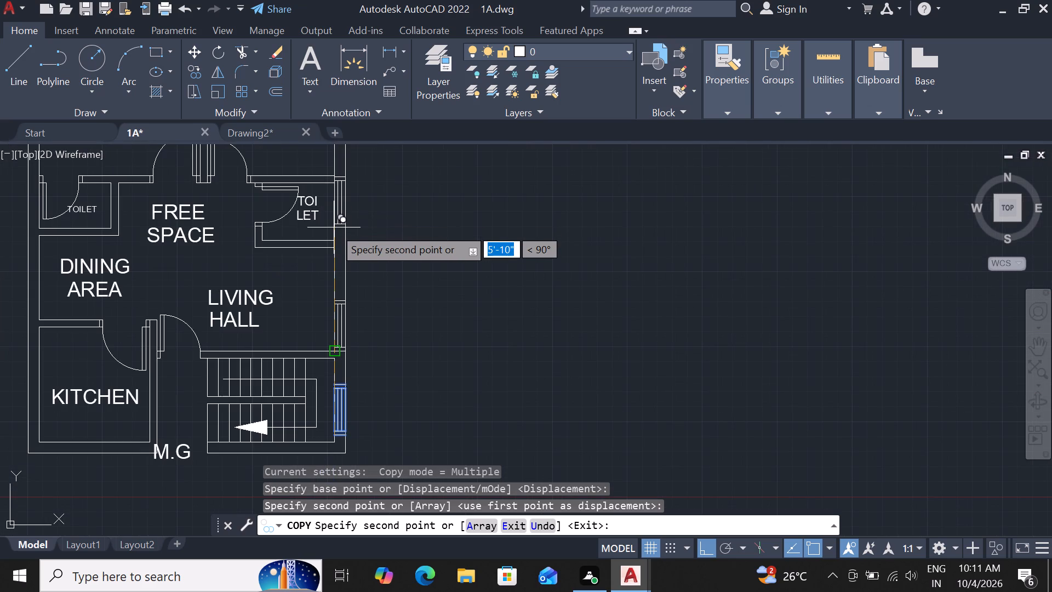
scroll(334, 241, "up", 3)
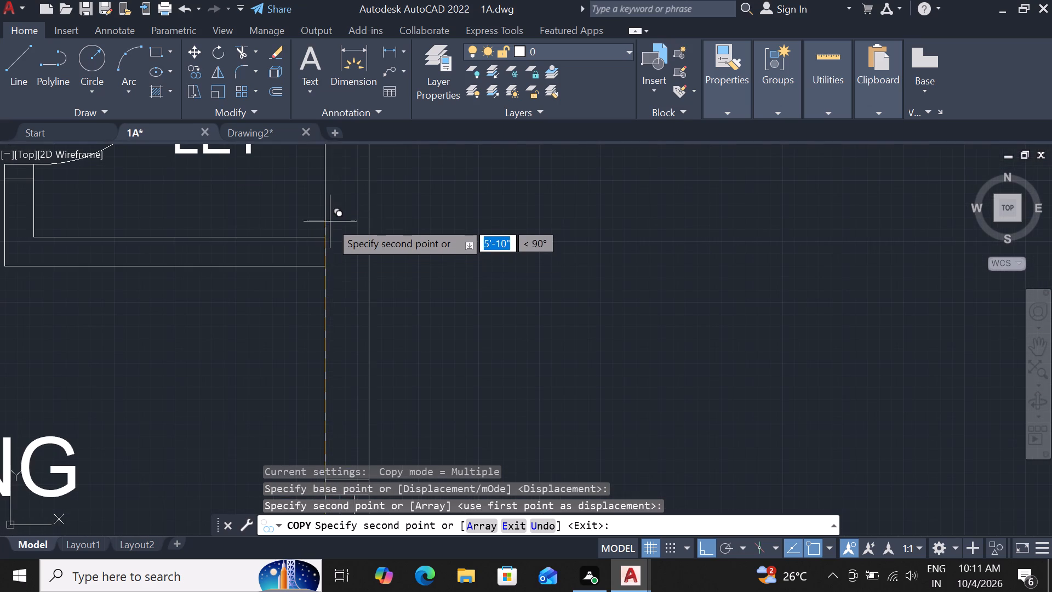
left_click(325, 218)
Try to place copies of block K in the third plan's outer wall beside the BEDROOM above the toilet.
scroll(324, 256, "down", 5)
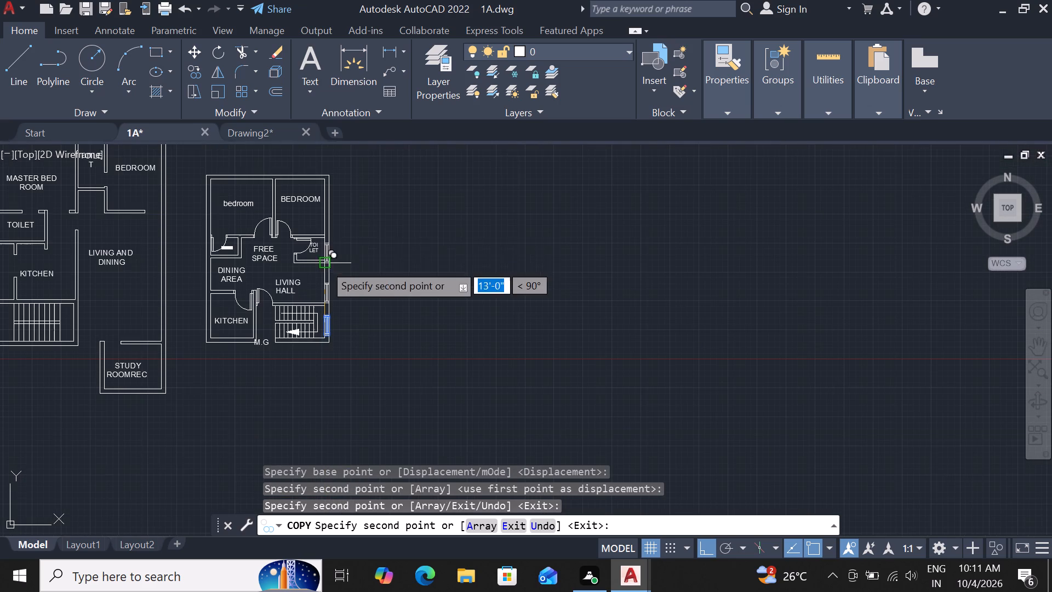
scroll(324, 202, "up", 2)
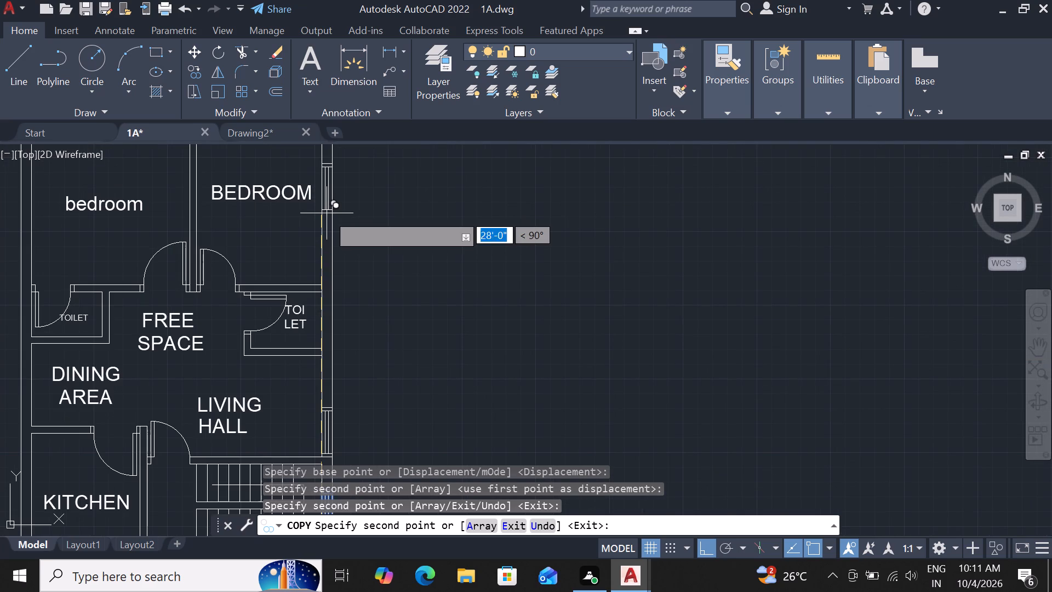
left_click(327, 213)
scroll(378, 225, "down", 1)
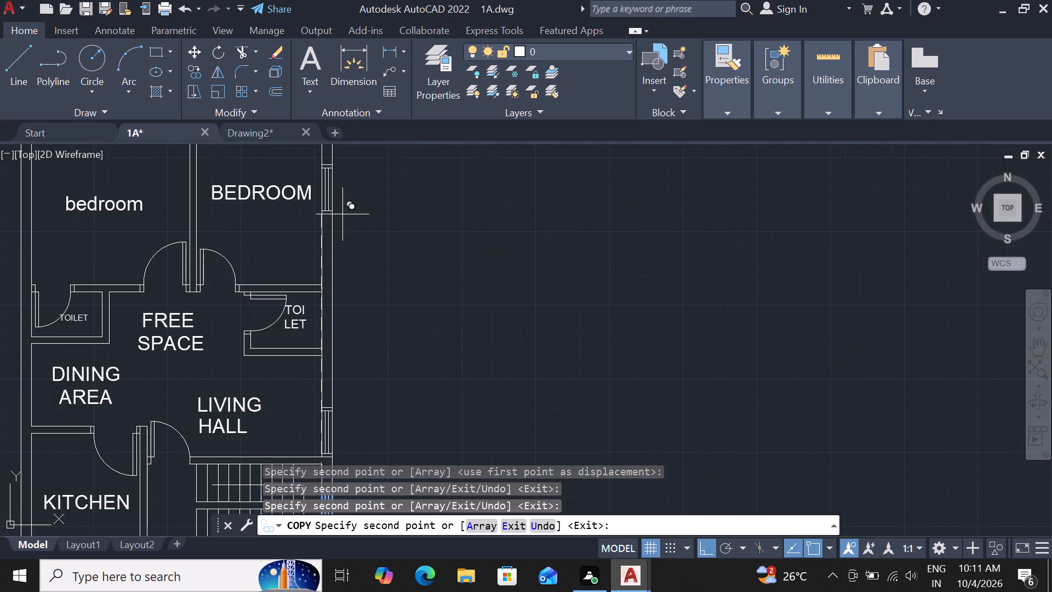
scroll(377, 223, "down", 1)
scroll(271, 221, "down", 1)
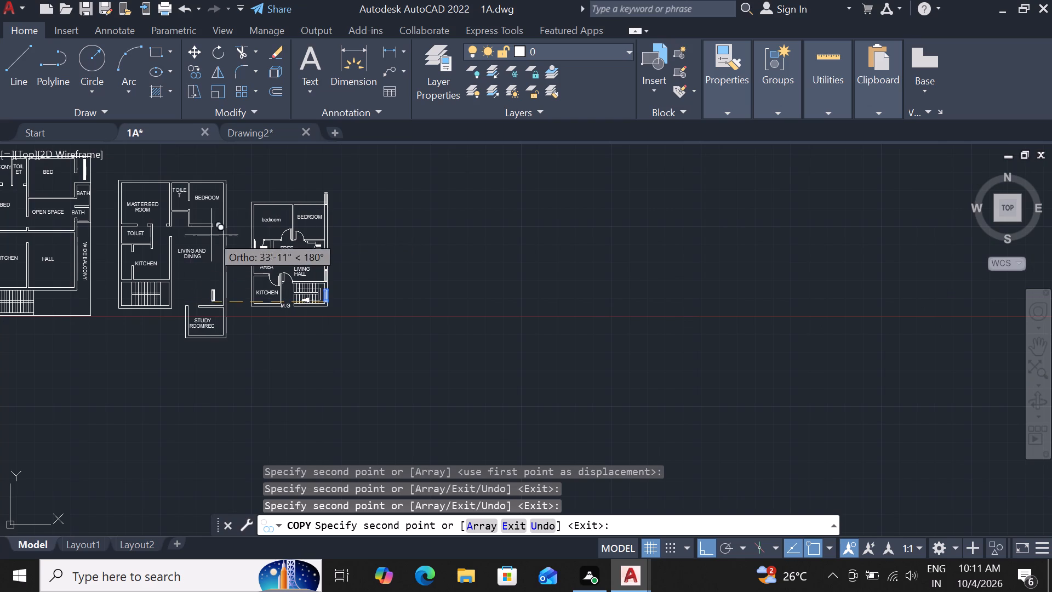
scroll(242, 227, "up", 2)
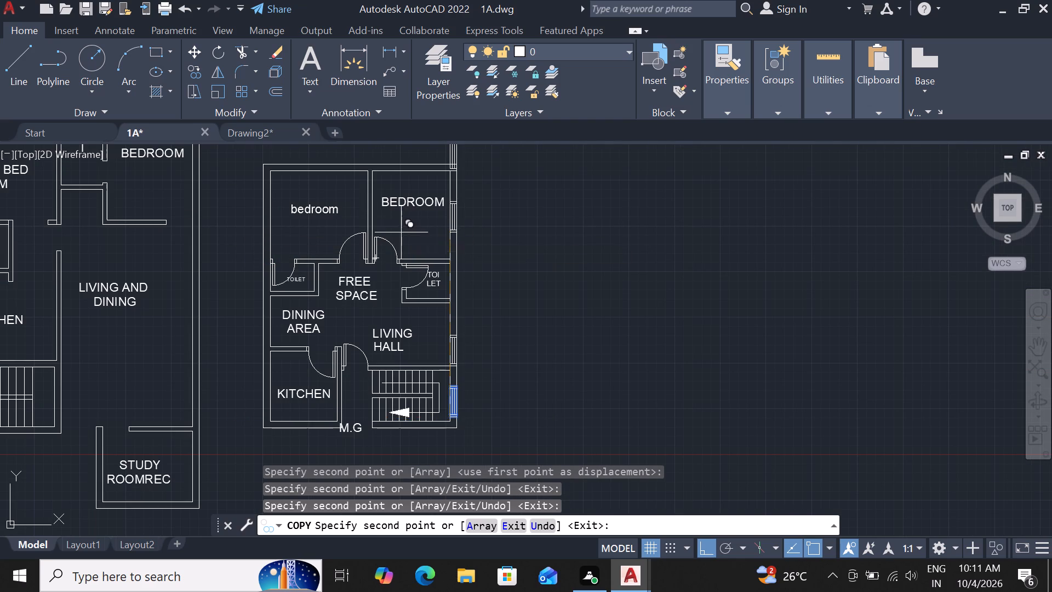
scroll(448, 221, "up", 1)
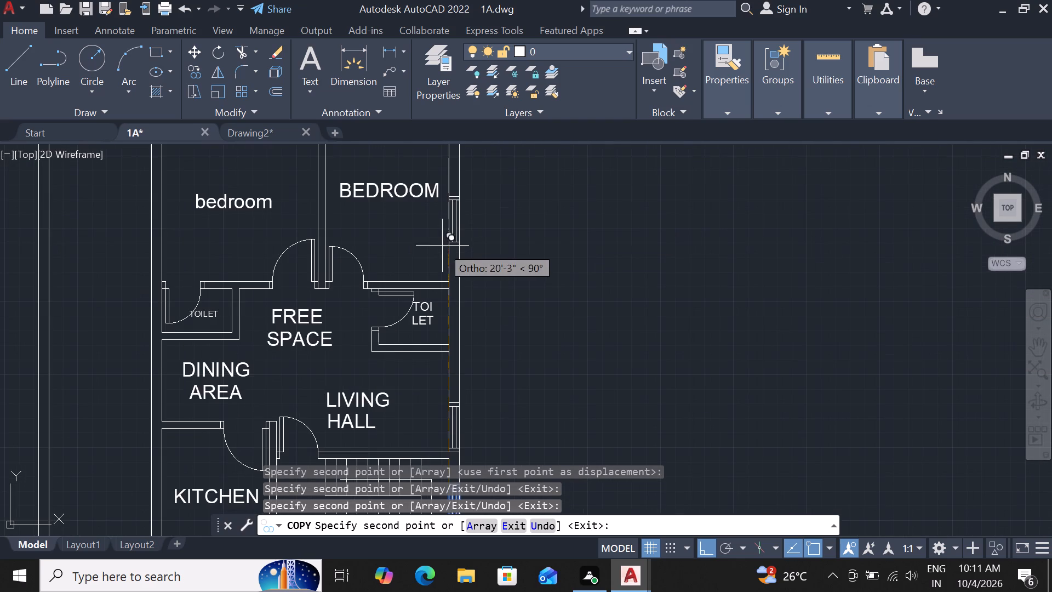
left_click(454, 236)
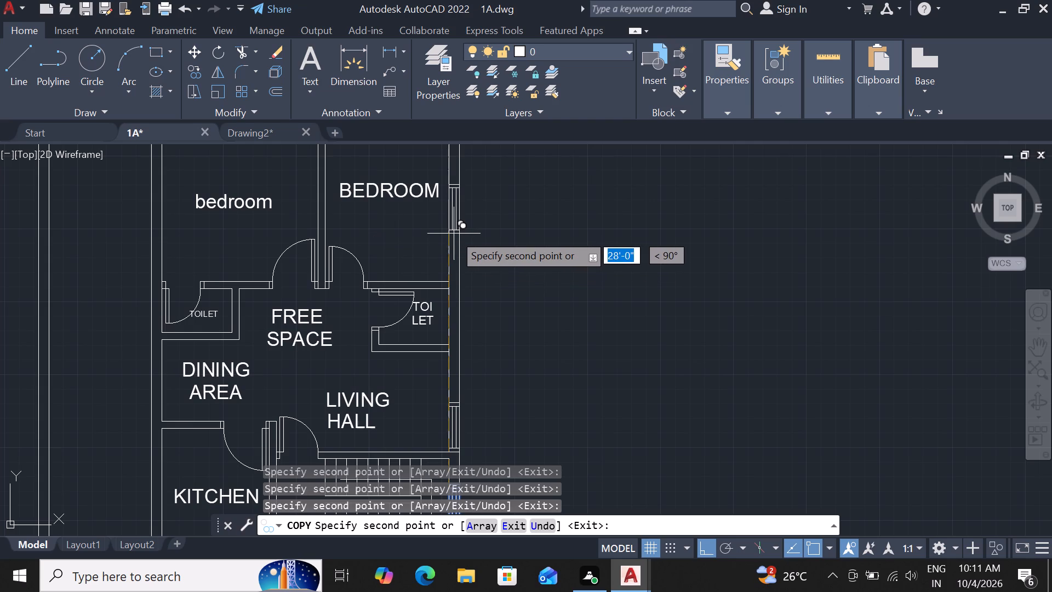
left_click(454, 234)
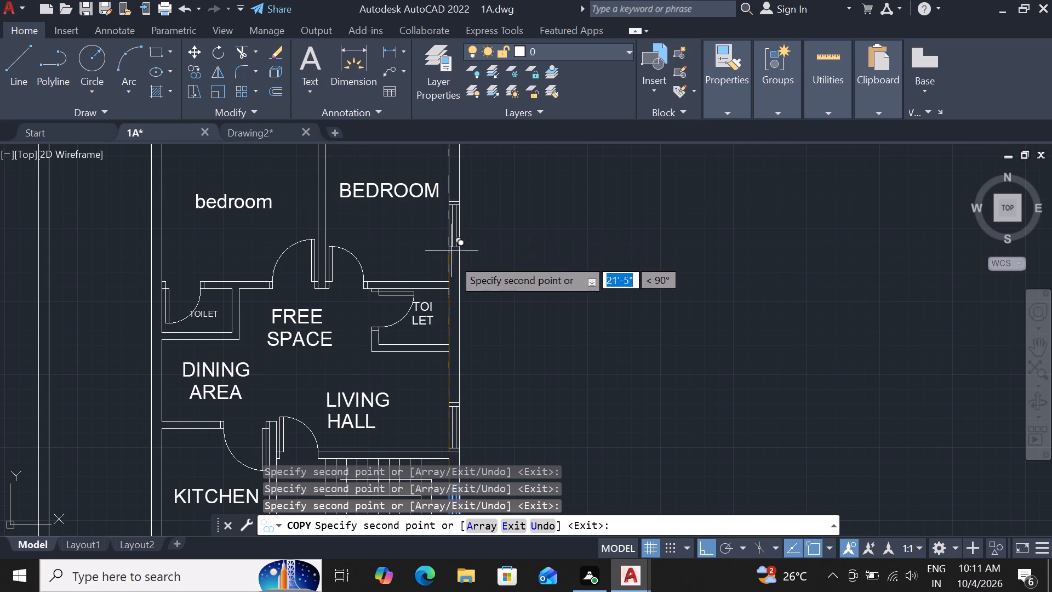
scroll(450, 272, "down", 2)
scroll(453, 264, "up", 2)
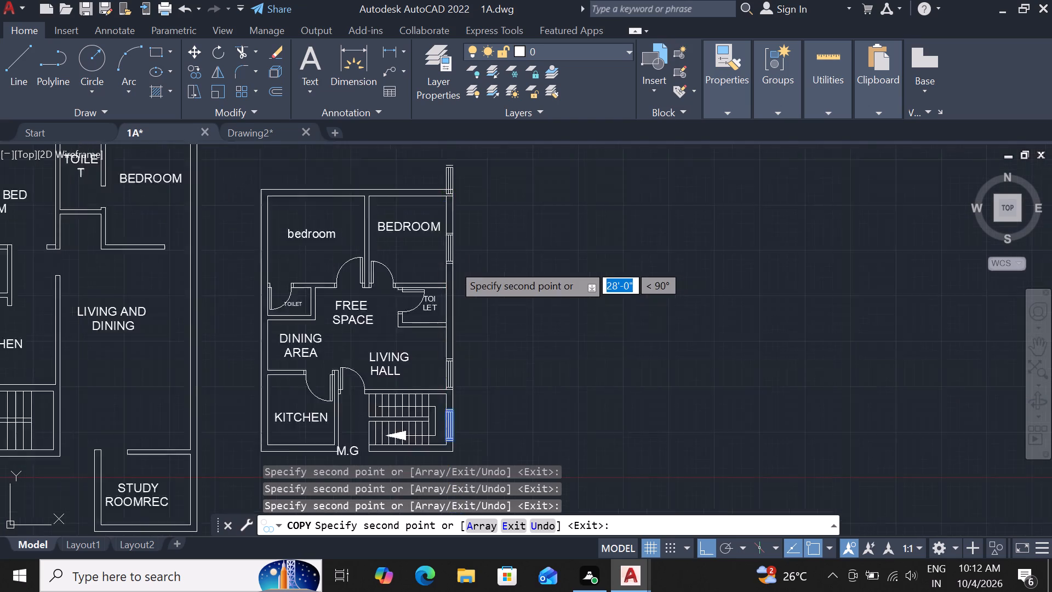
scroll(453, 264, "up", 2)
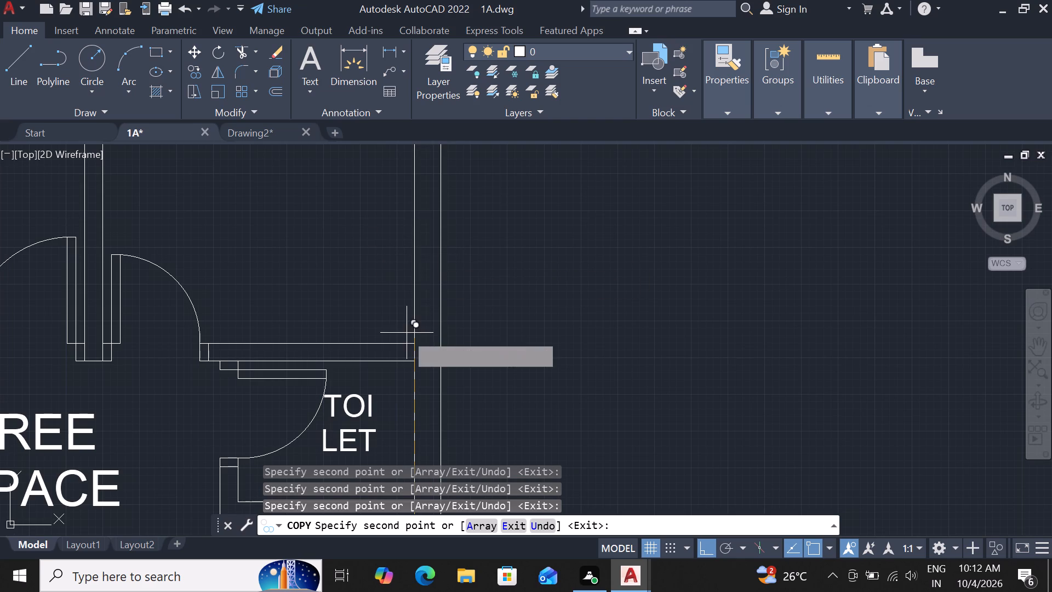
left_click(415, 288)
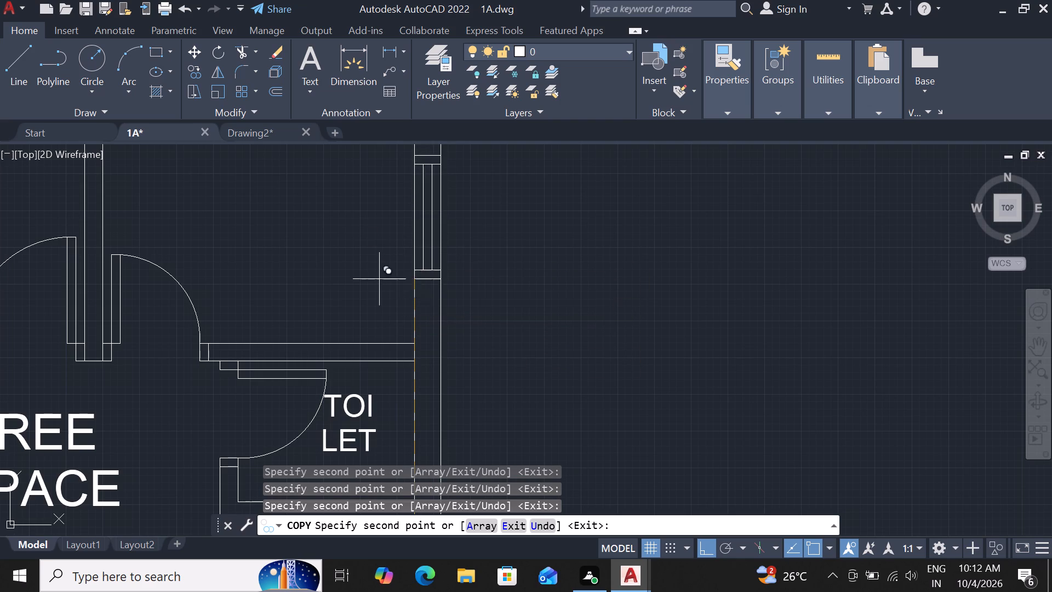
key("Escape")
scroll(481, 293, "down", 3)
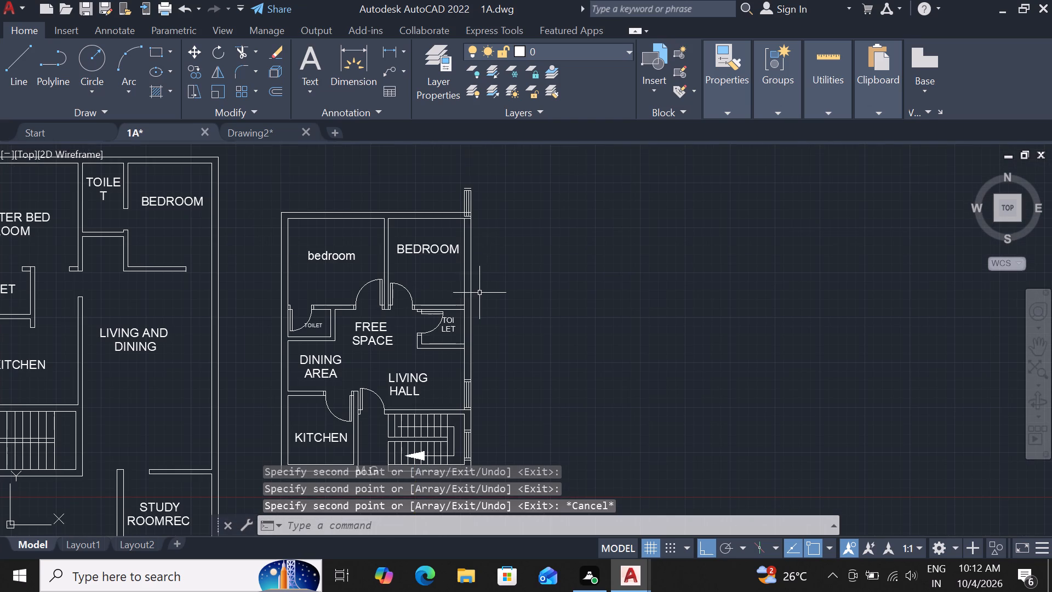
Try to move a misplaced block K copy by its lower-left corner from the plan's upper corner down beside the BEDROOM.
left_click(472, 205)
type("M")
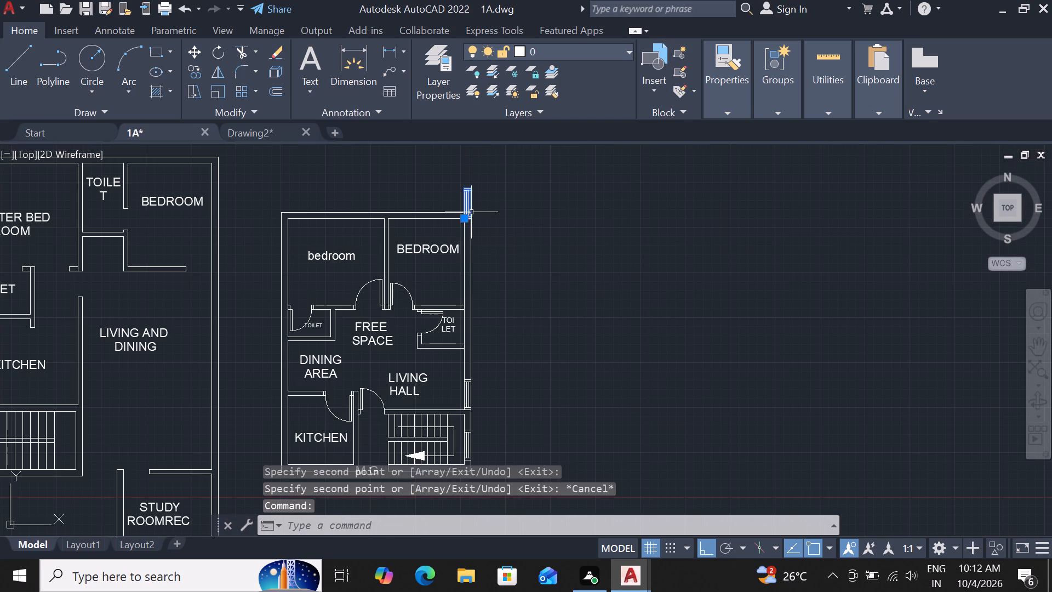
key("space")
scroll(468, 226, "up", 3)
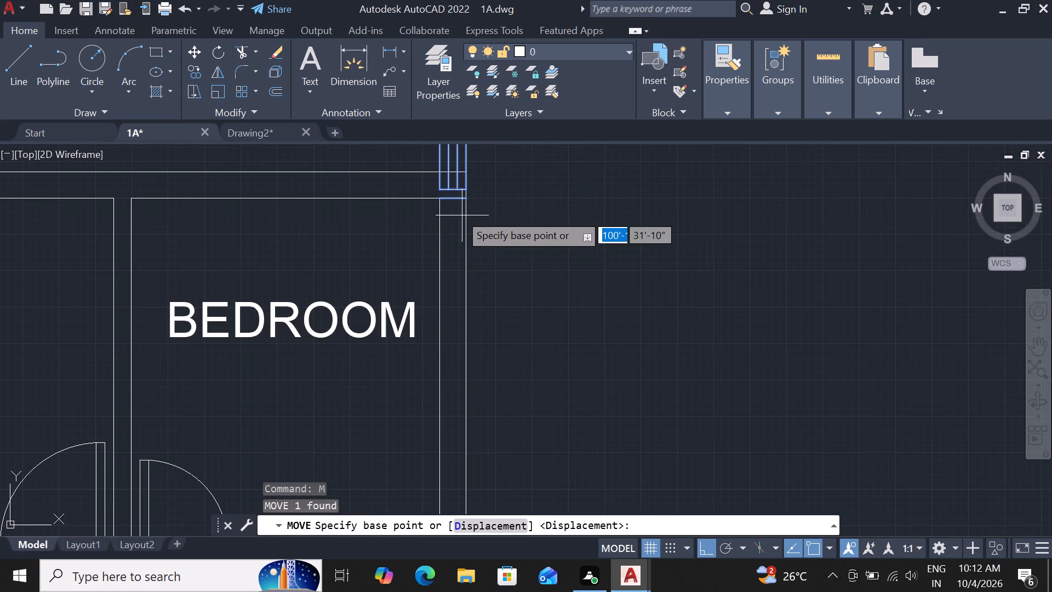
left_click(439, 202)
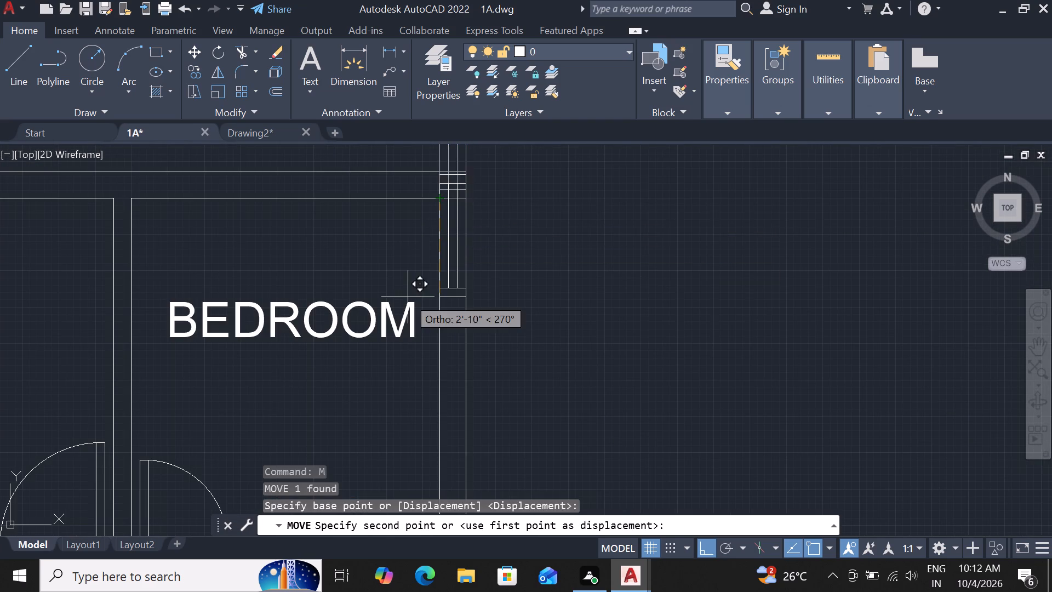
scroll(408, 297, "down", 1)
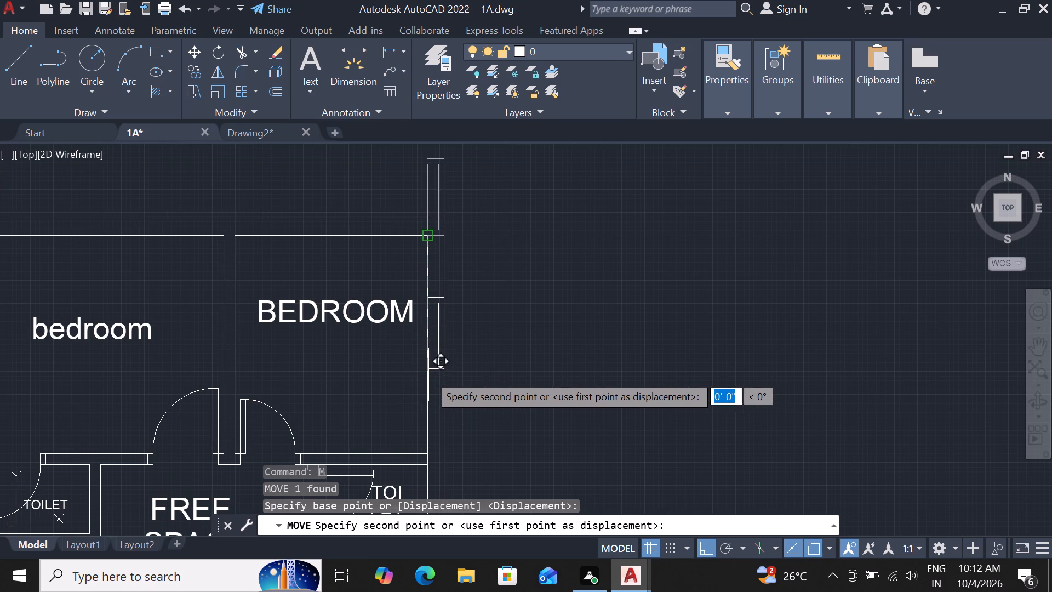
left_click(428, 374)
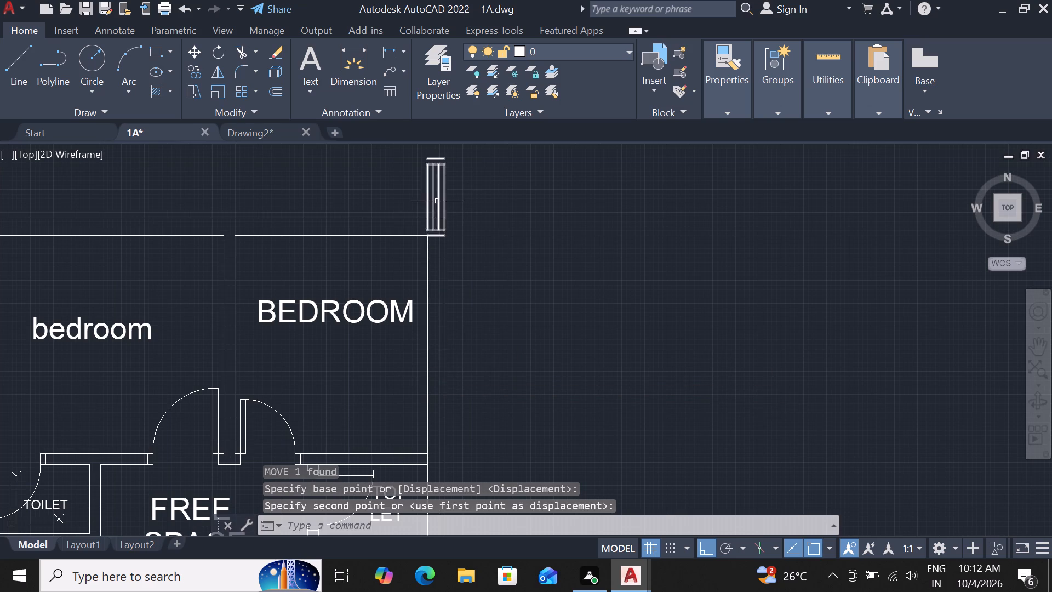
Move one block K copy from the plan's upper corner about 8'-1" straight down the outer wall beside the BEDROOM.
left_click(437, 201)
key("m")
key("space")
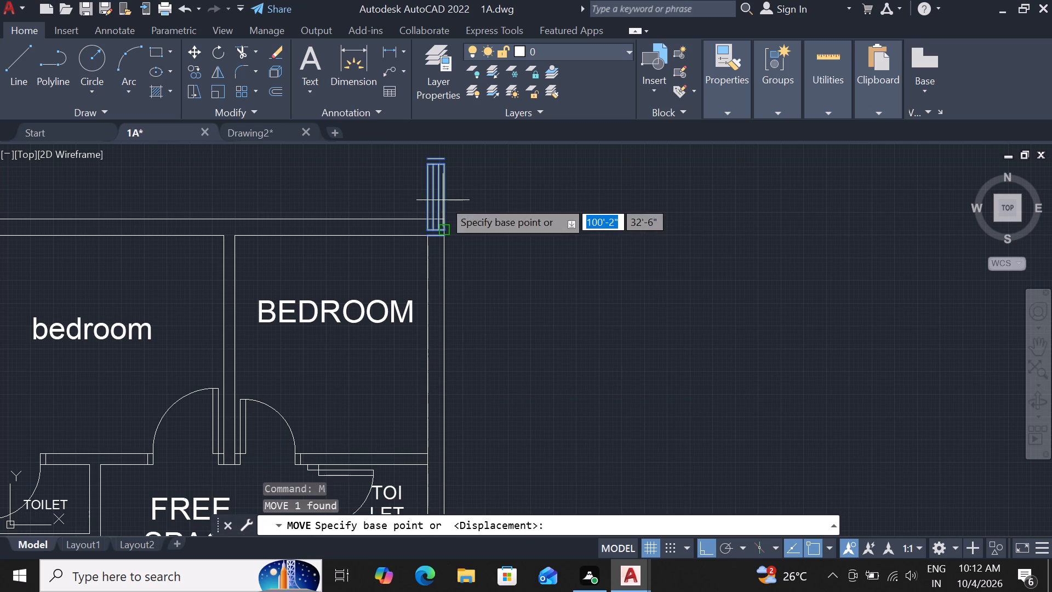
left_click(437, 232)
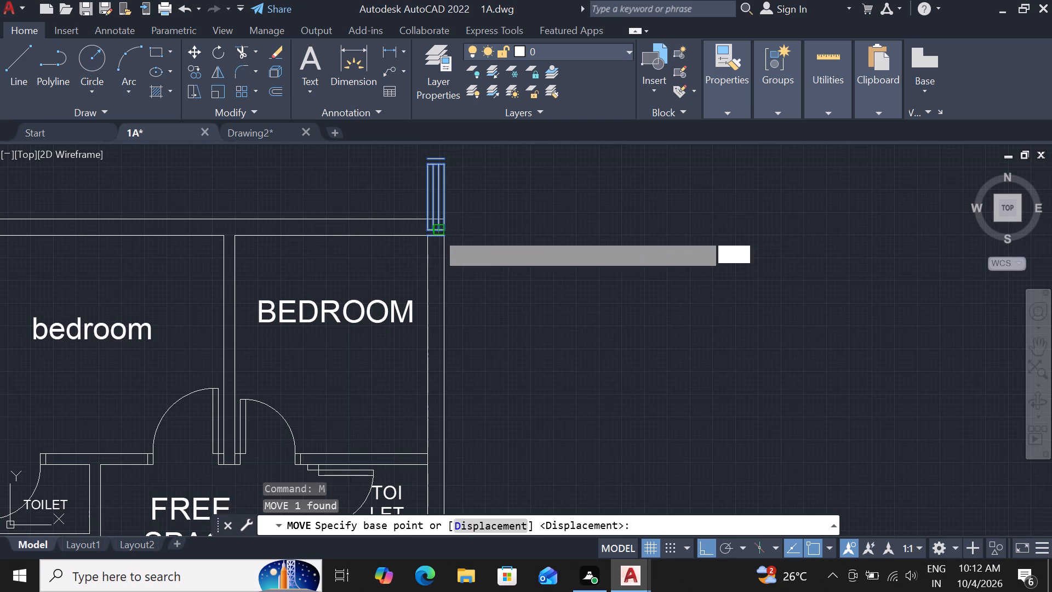
left_click(411, 407)
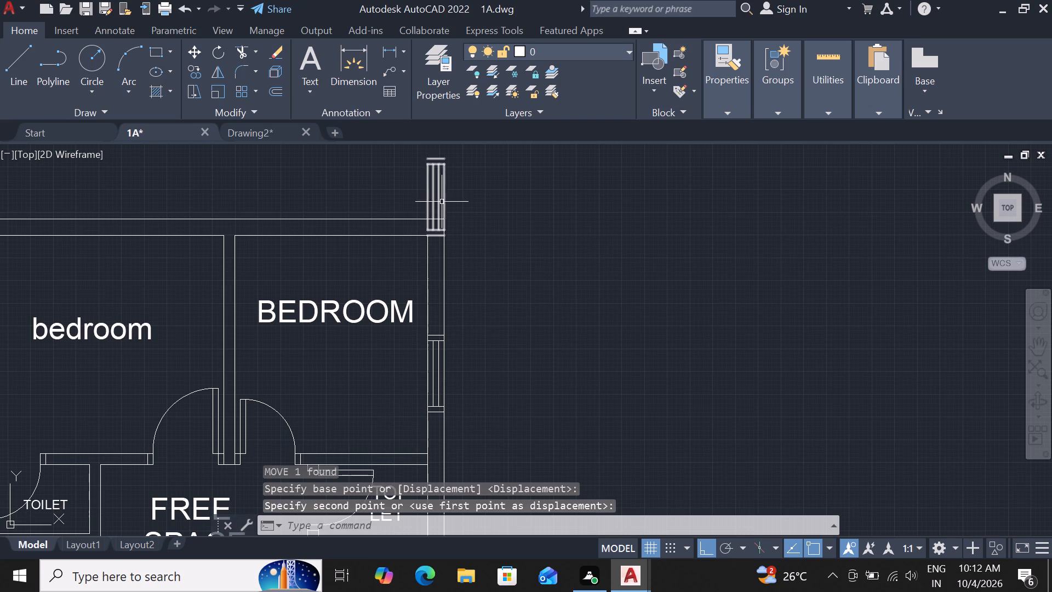
Delete the three stray block K copies stacked at the upper corner of the third plan's outer wall.
left_click(442, 202)
key("Delete")
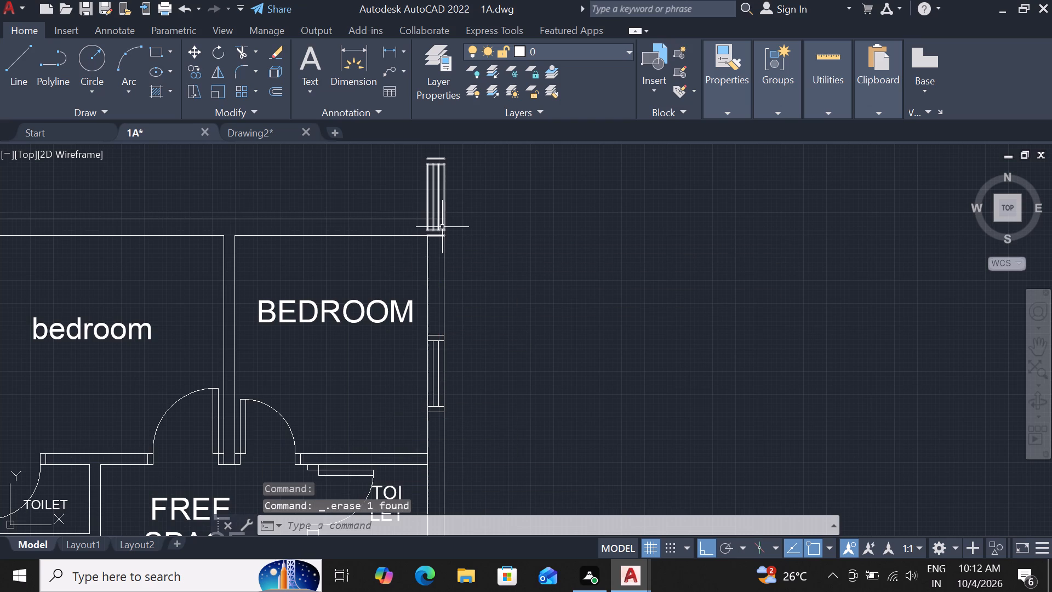
left_click(432, 204)
key("Delete")
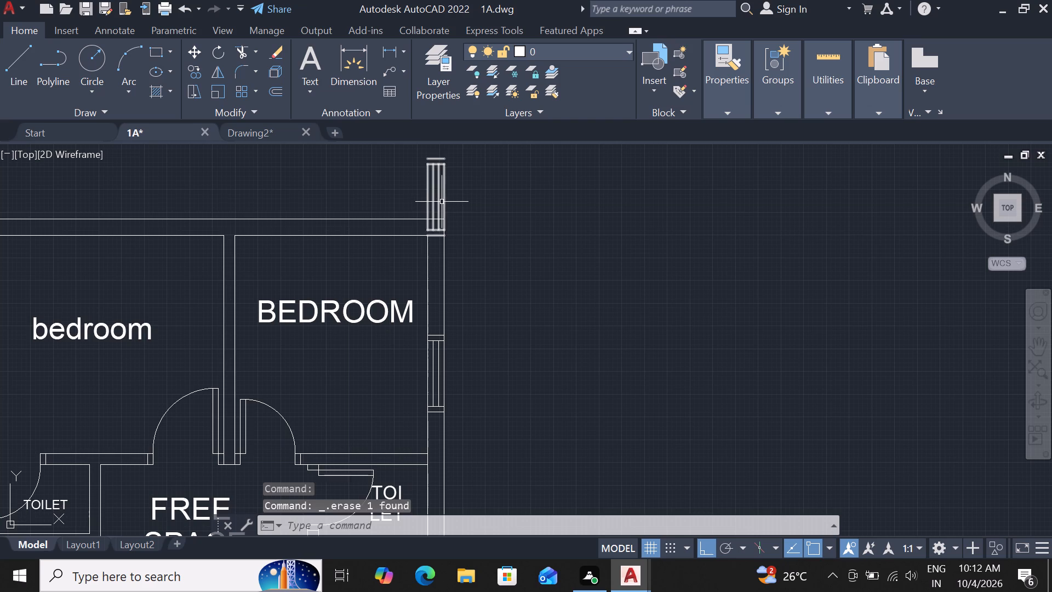
left_click(442, 202)
key("Delete")
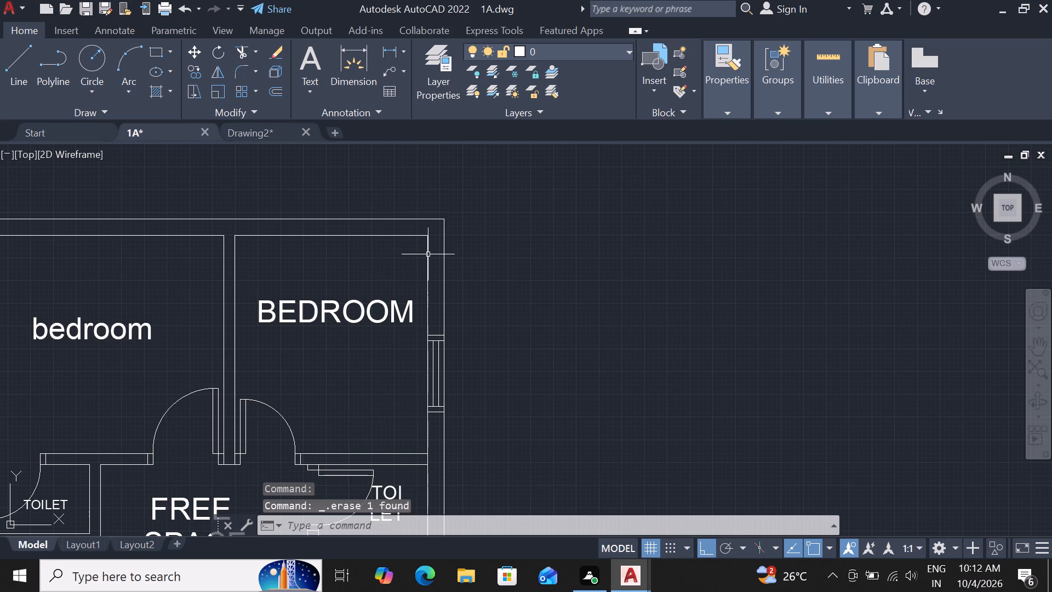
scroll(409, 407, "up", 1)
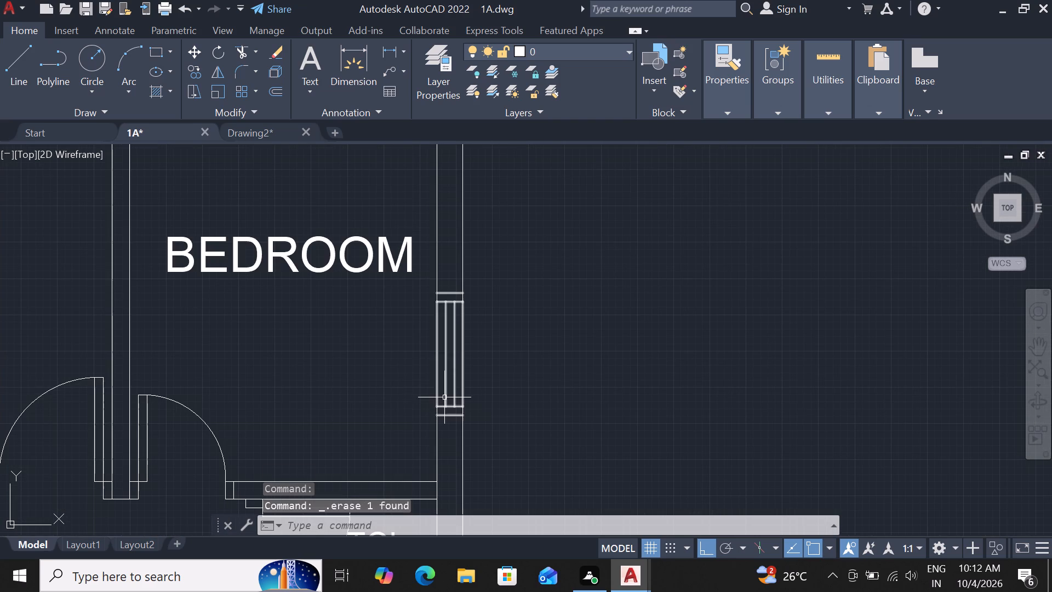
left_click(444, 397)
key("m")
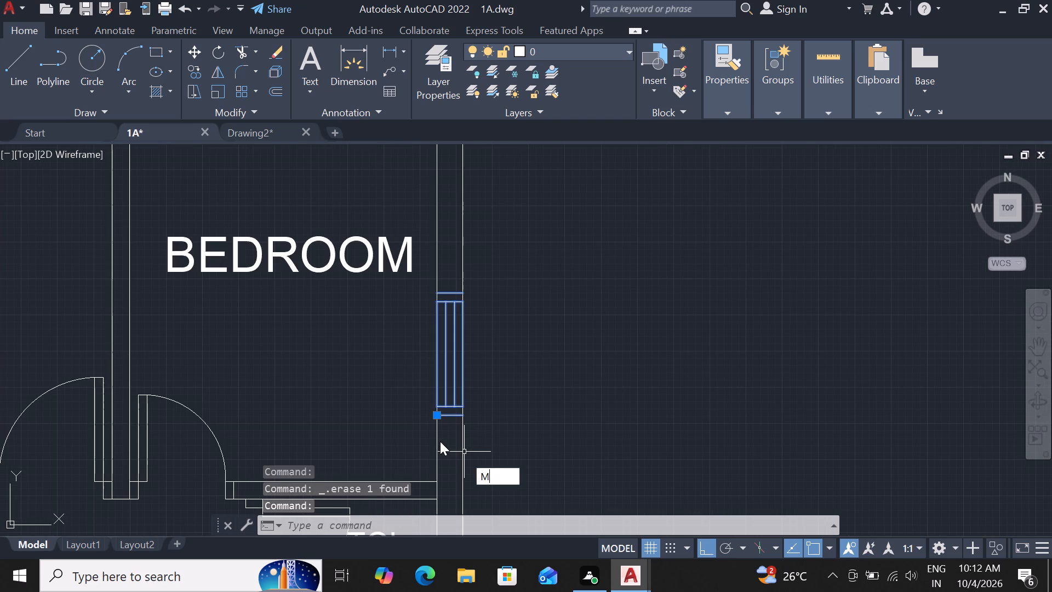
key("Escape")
Copy window block K by its lower-left corner from the BEDROOM's outer wall to the third plan's opposite outer upper corner.
key("c")
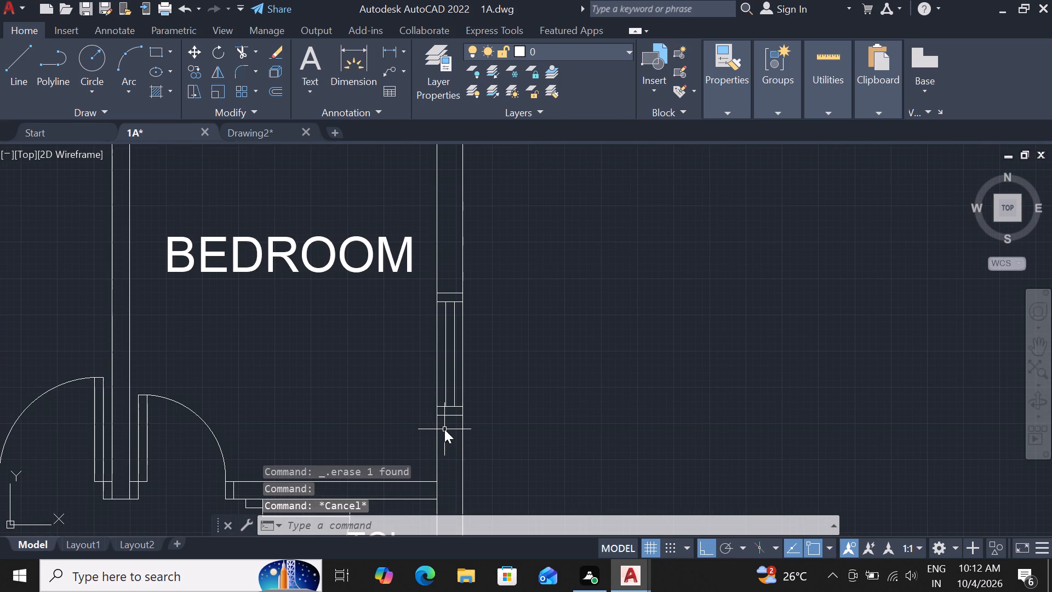
type("O")
key("space")
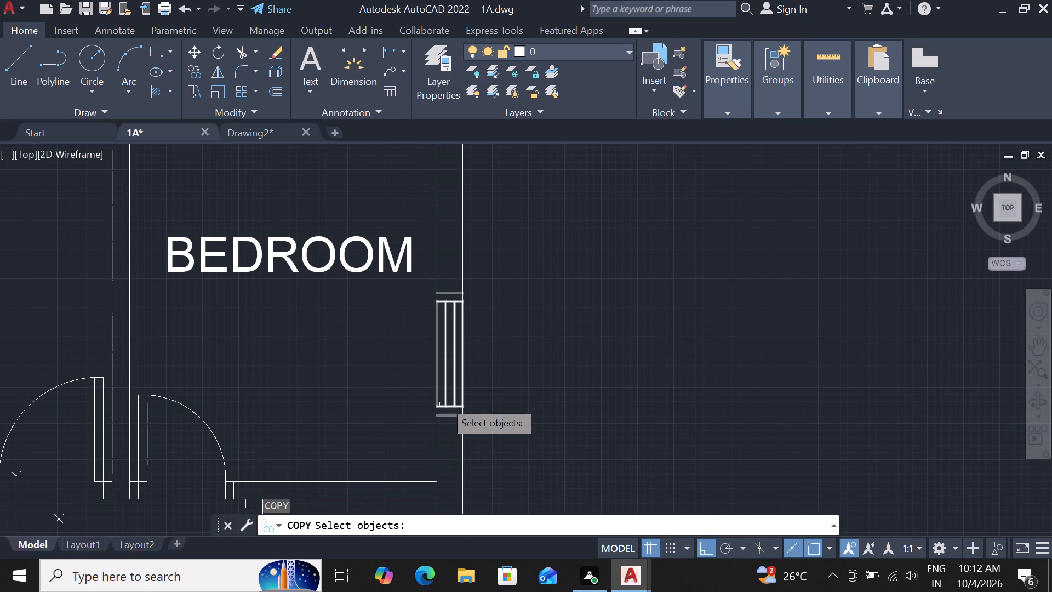
left_click(444, 400)
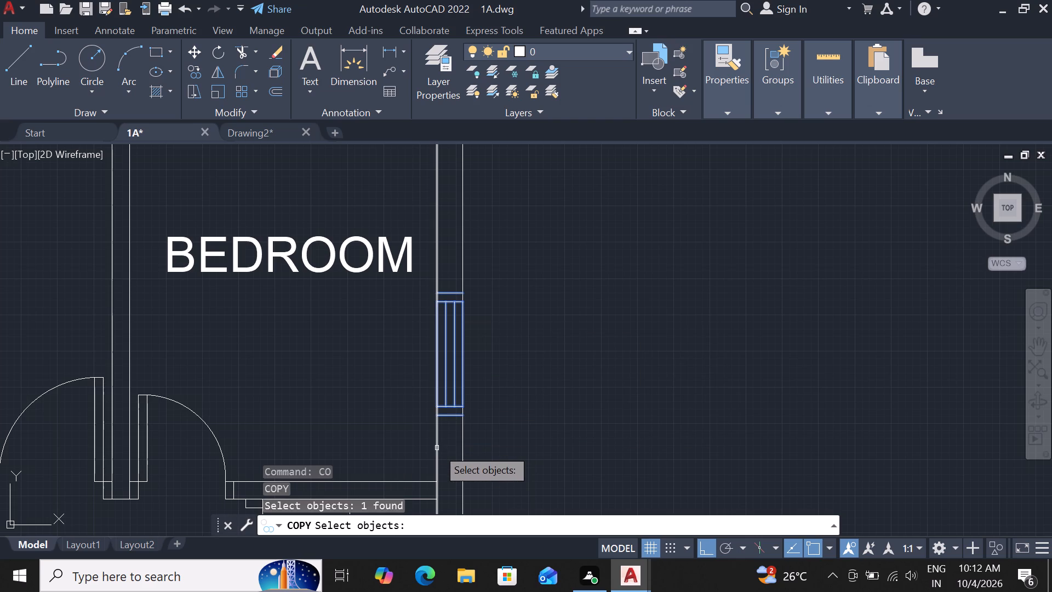
key("space")
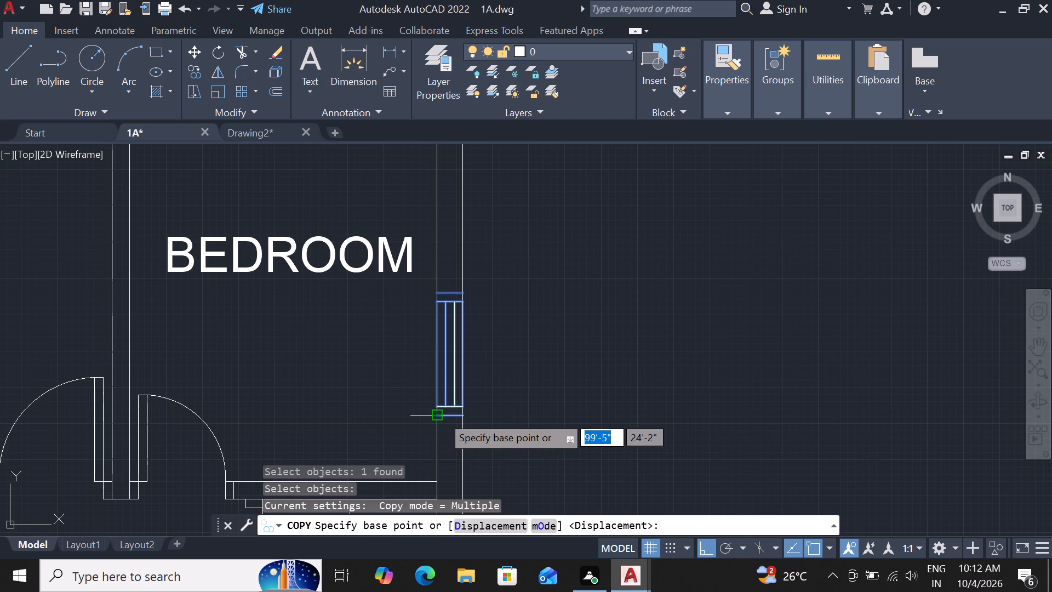
left_click(435, 417)
scroll(427, 399, "down", 1)
scroll(378, 392, "down", 2)
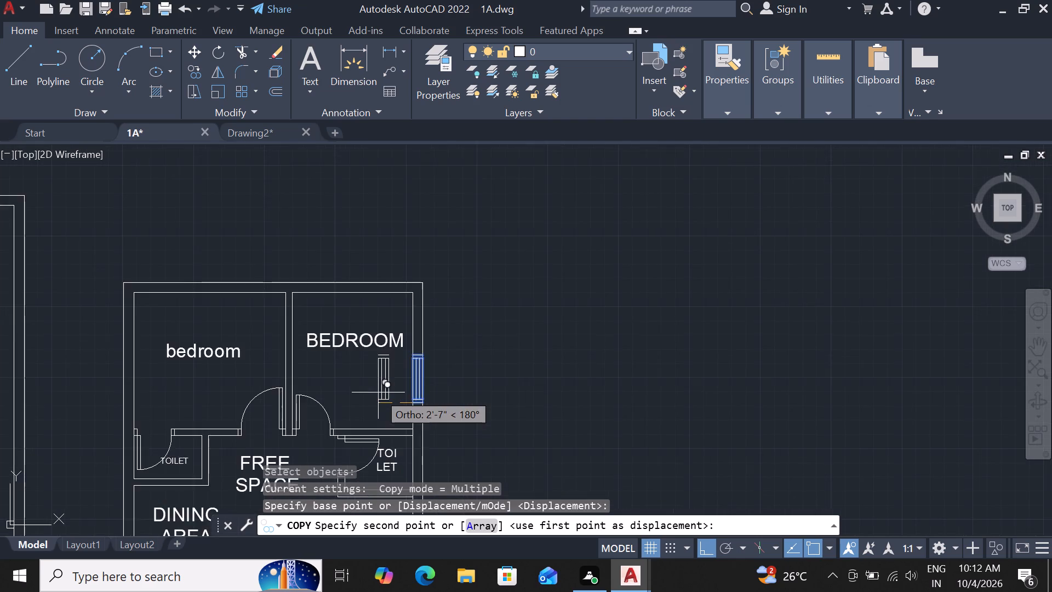
scroll(347, 400, "down", 2)
scroll(245, 388, "up", 4)
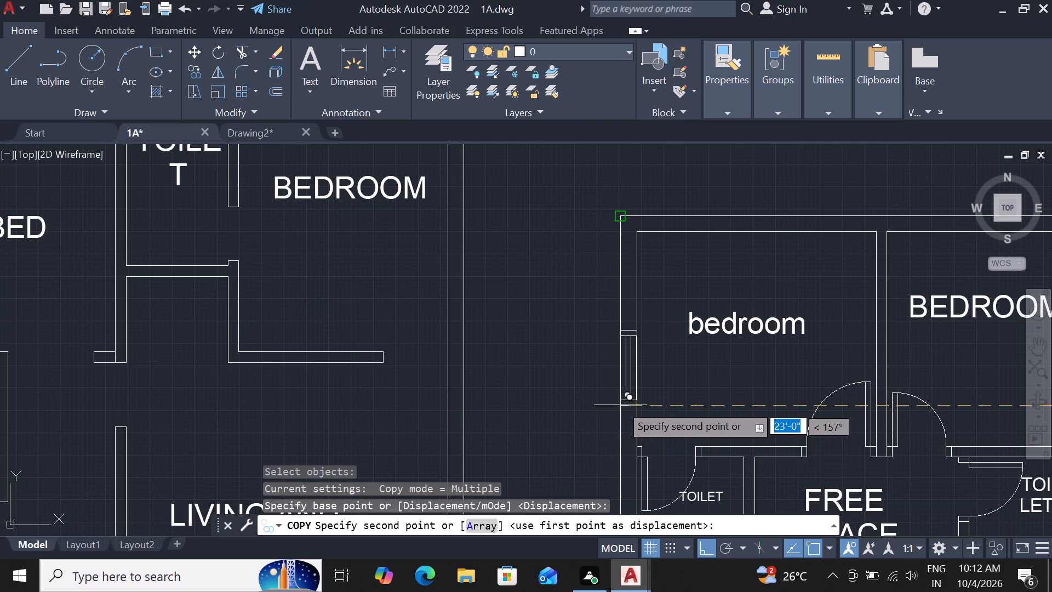
scroll(618, 408, "up", 4)
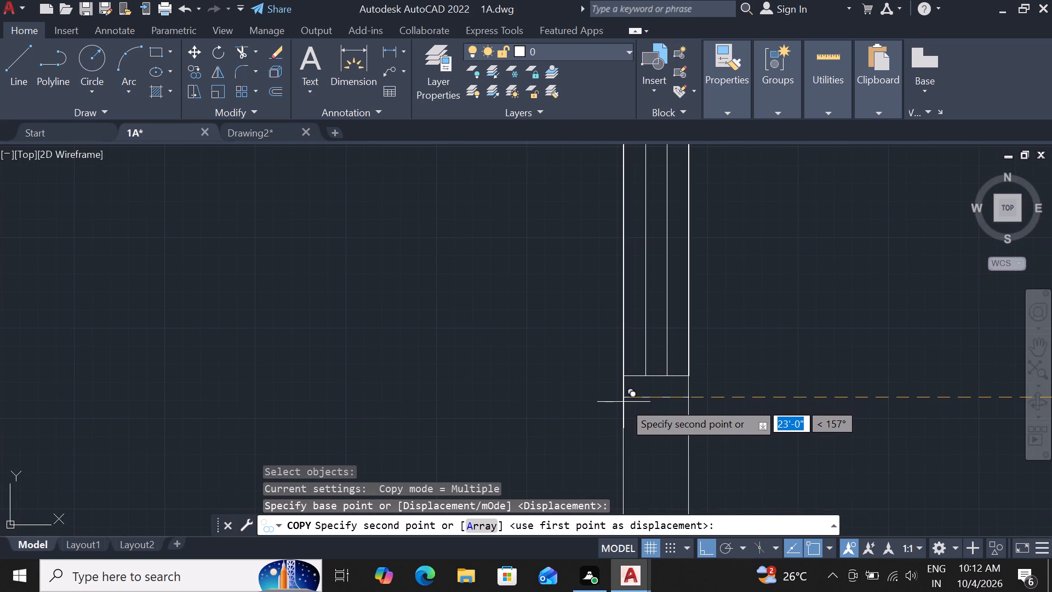
left_click(624, 399)
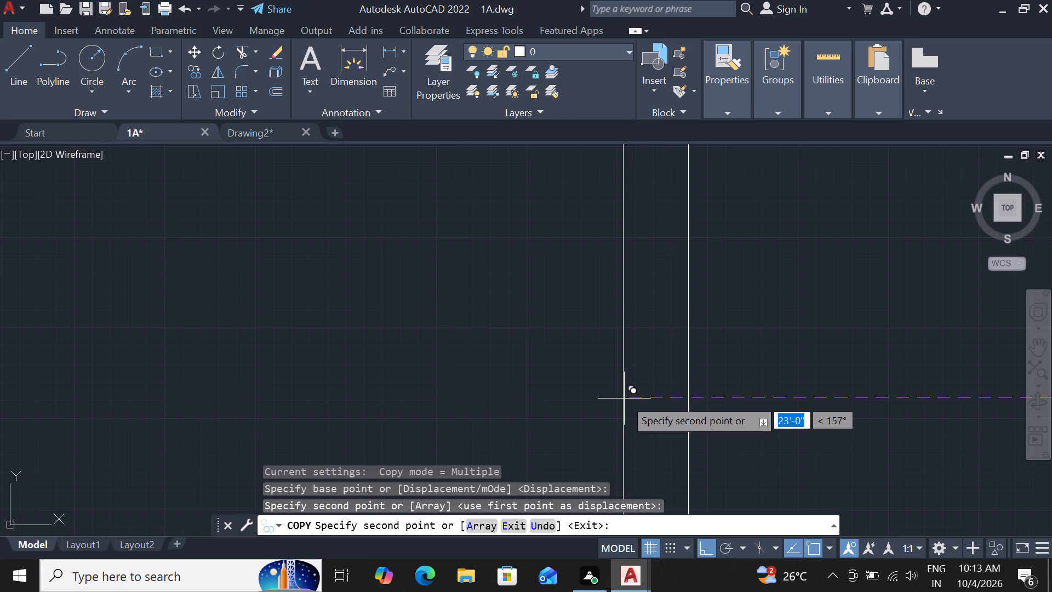
scroll(624, 399, "down", 7)
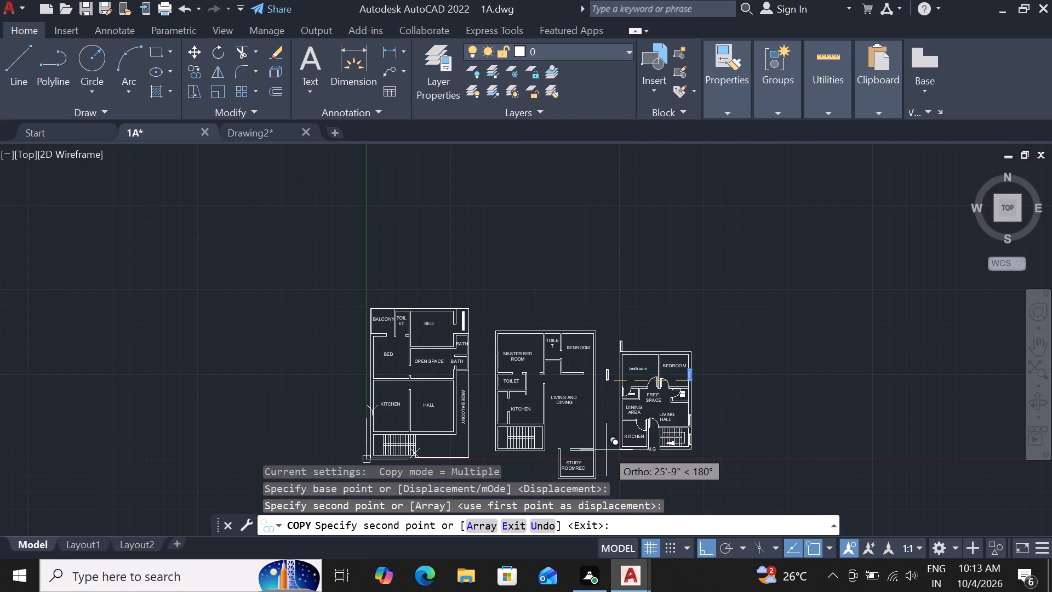
scroll(628, 362, "up", 3)
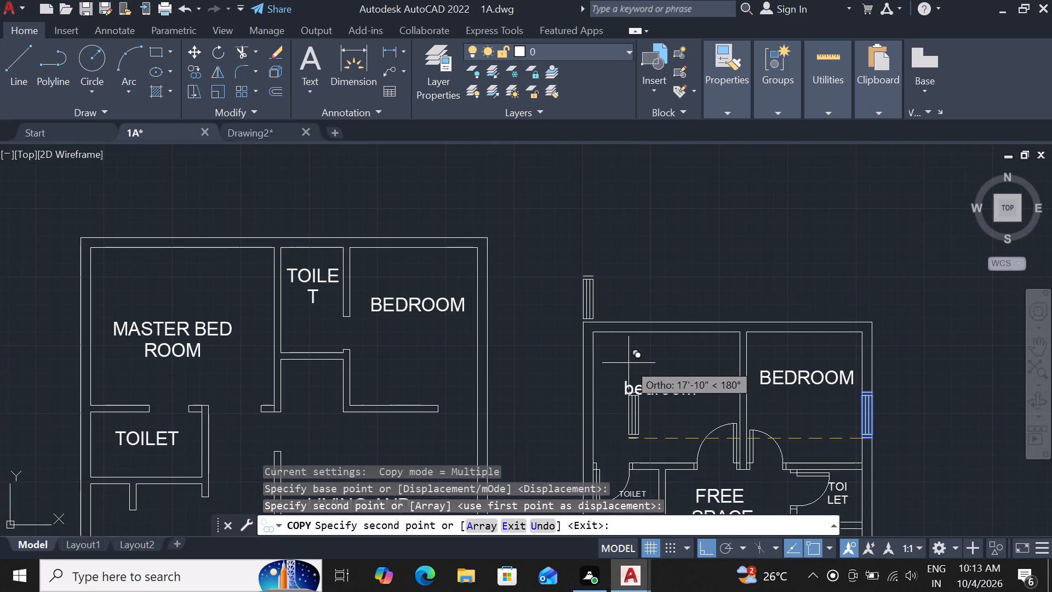
key("Escape")
Move the corner copy of block K straight down the outer wall beside the lowercase bedroom, level with the BEDROOM window.
left_click(587, 306)
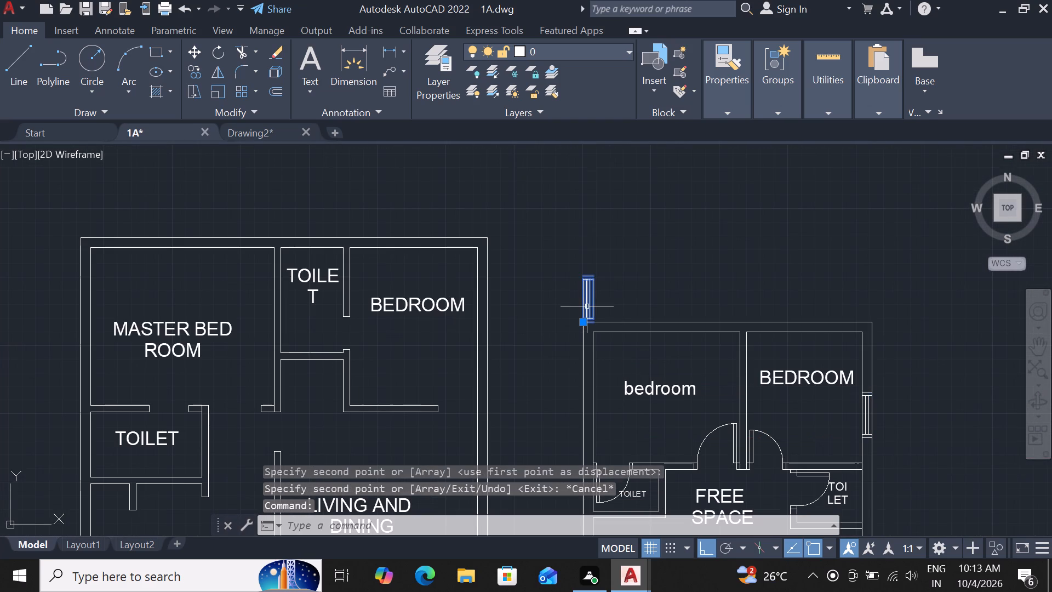
key("m")
key("space")
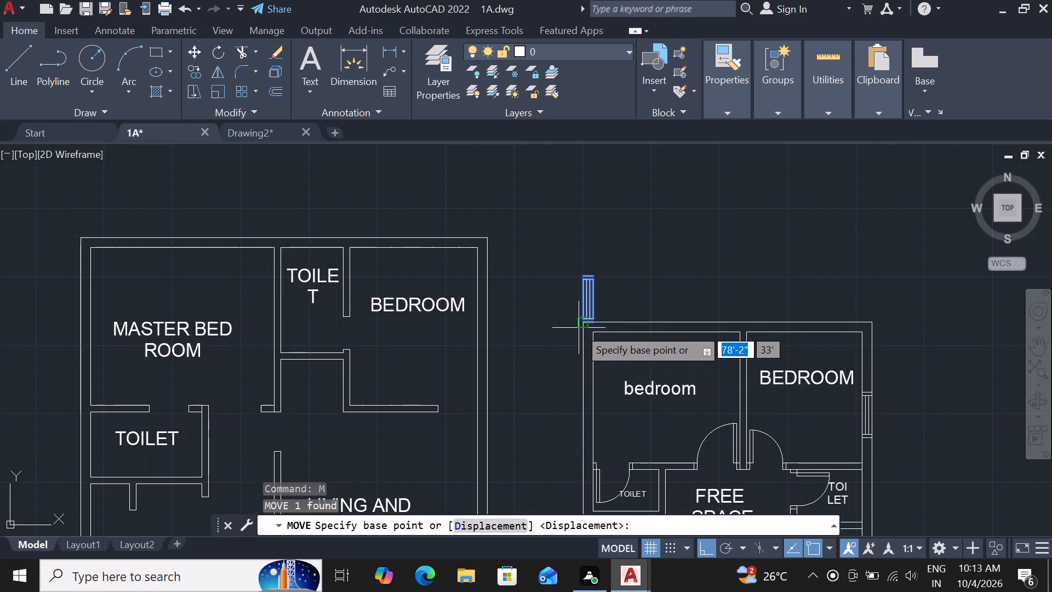
left_click(581, 322)
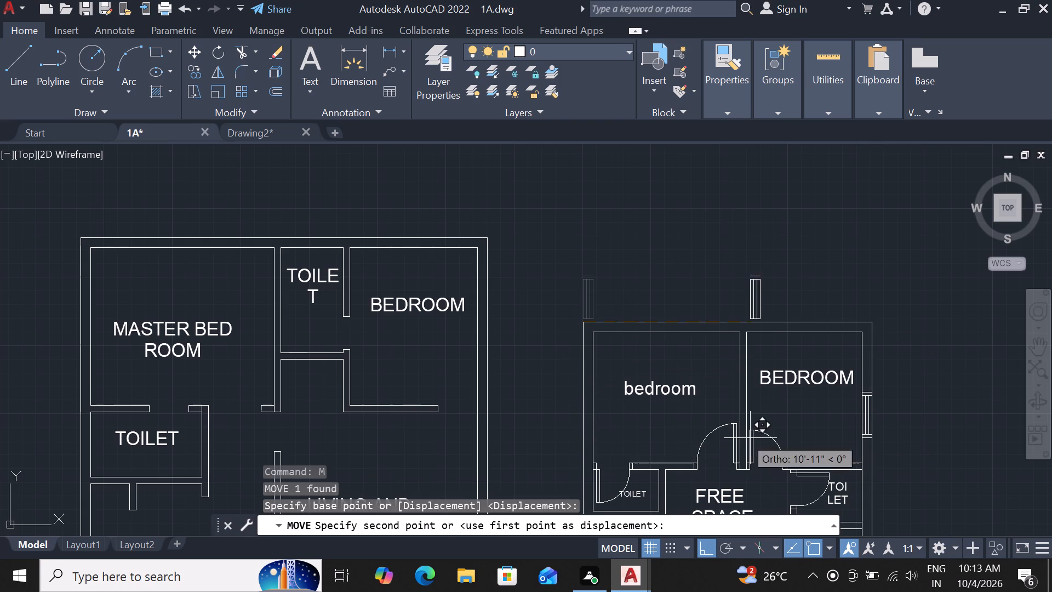
left_click(583, 440)
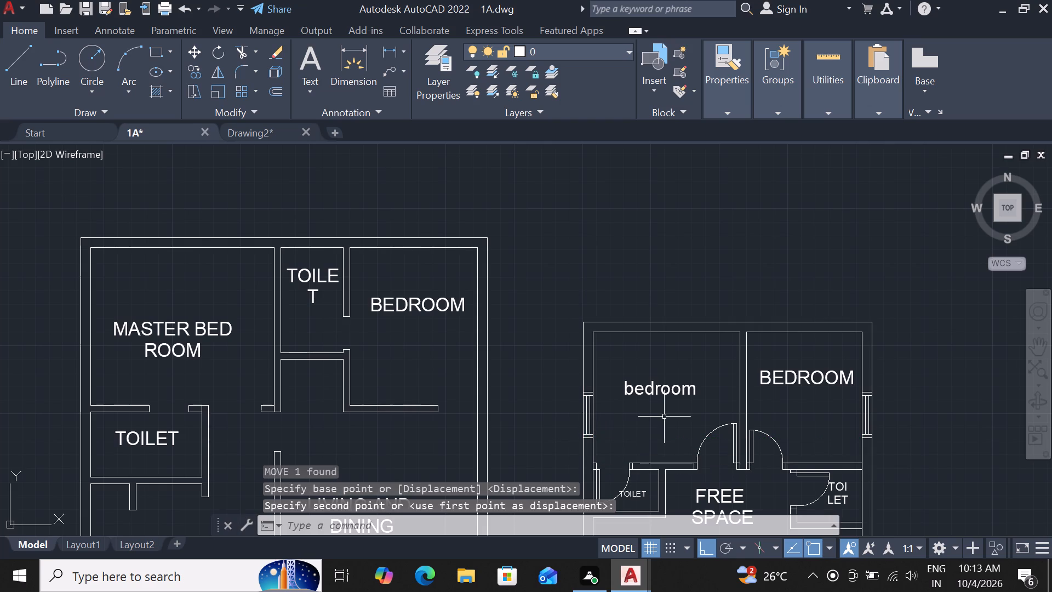
Try to move the window block K in the outer wall beside the LIVING HALL.
scroll(666, 416, "down", 4)
scroll(746, 491, "up", 4)
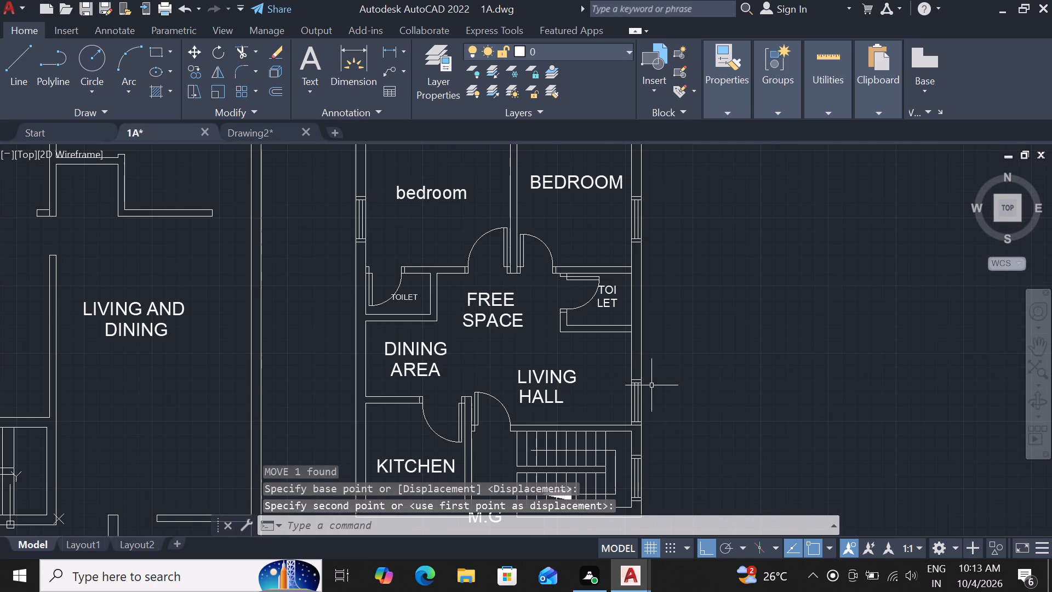
left_click(636, 420)
type("M")
key("space")
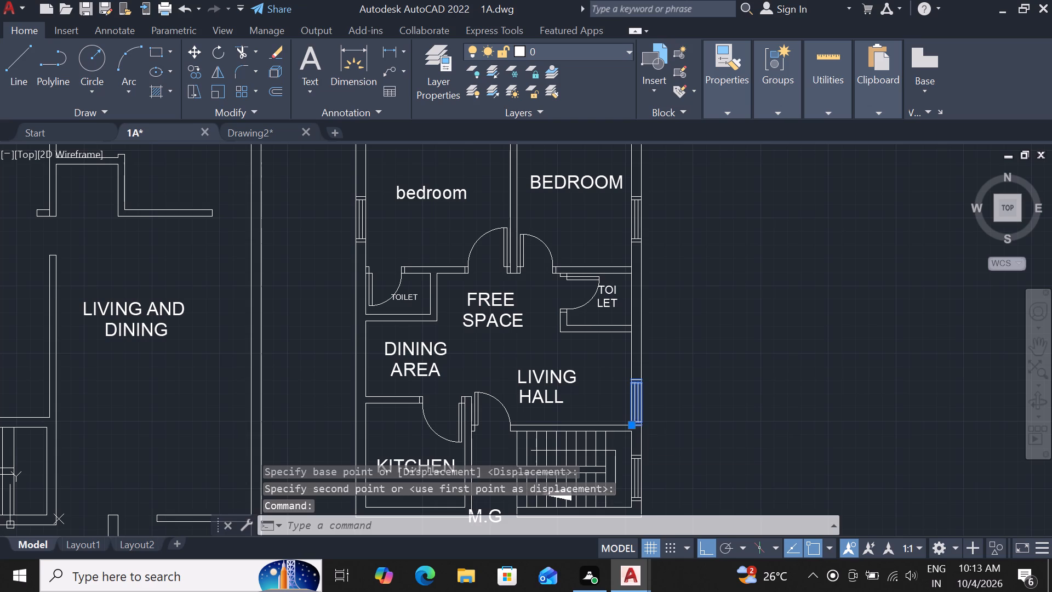
key("space")
scroll(621, 441, "up", 3)
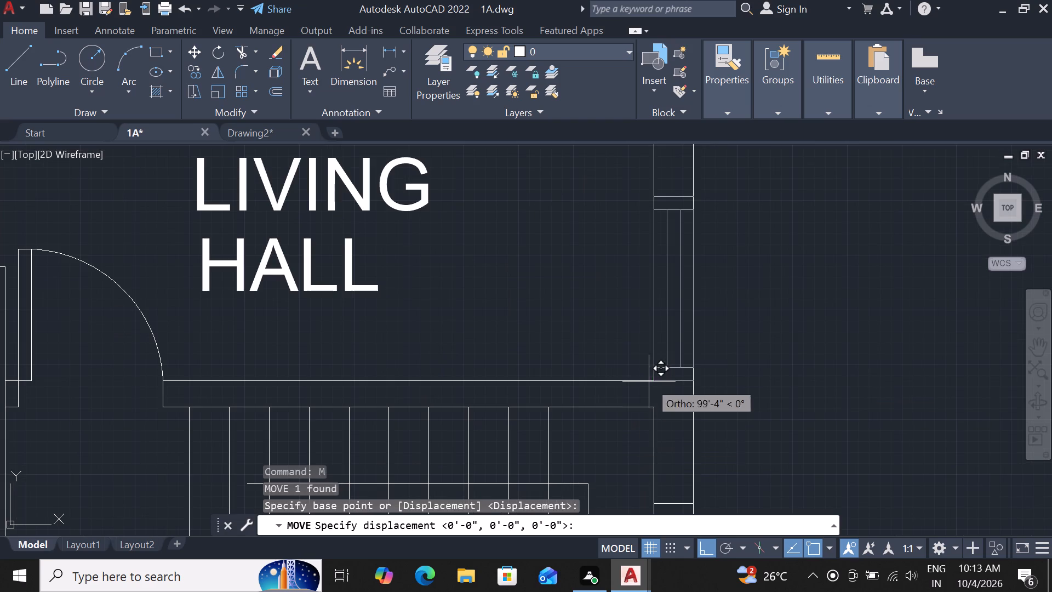
left_click(650, 379)
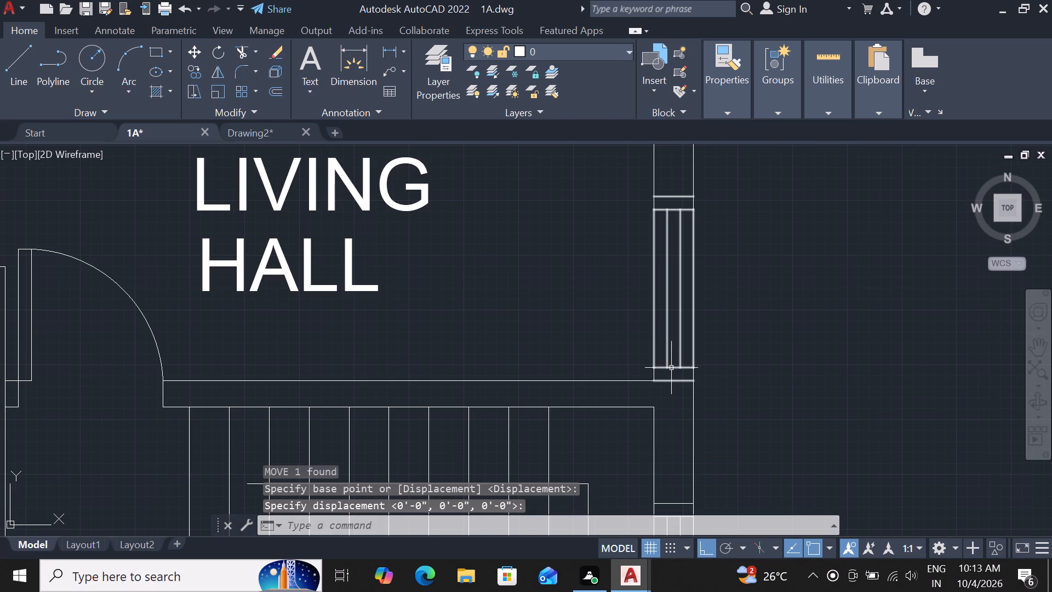
Shift the LIVING HALL window block up the outer wall in two short moves, away from the staircase wall.
left_click(674, 367)
key("m")
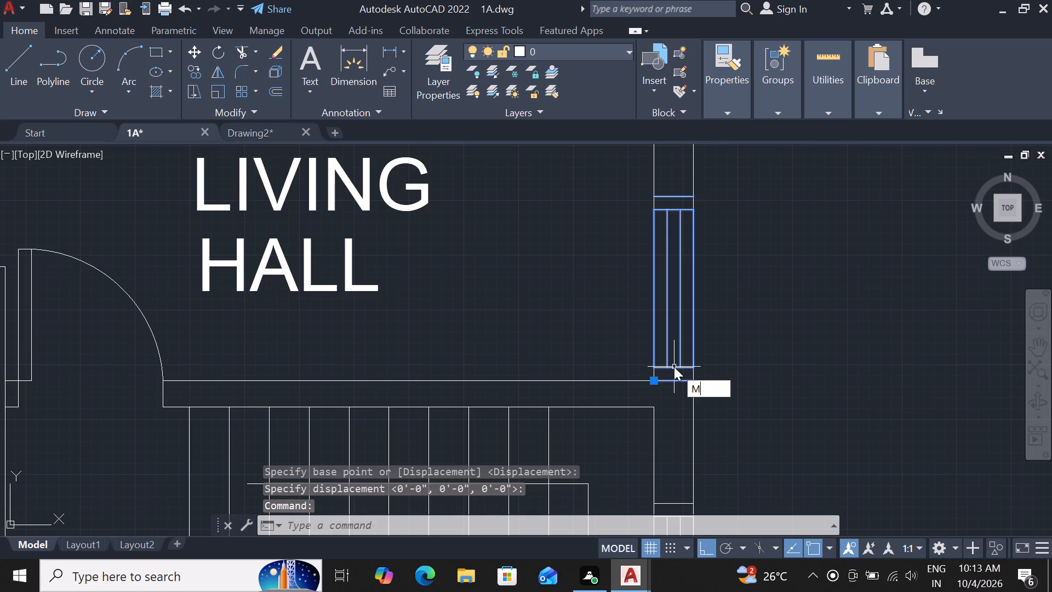
key("space")
left_click(654, 380)
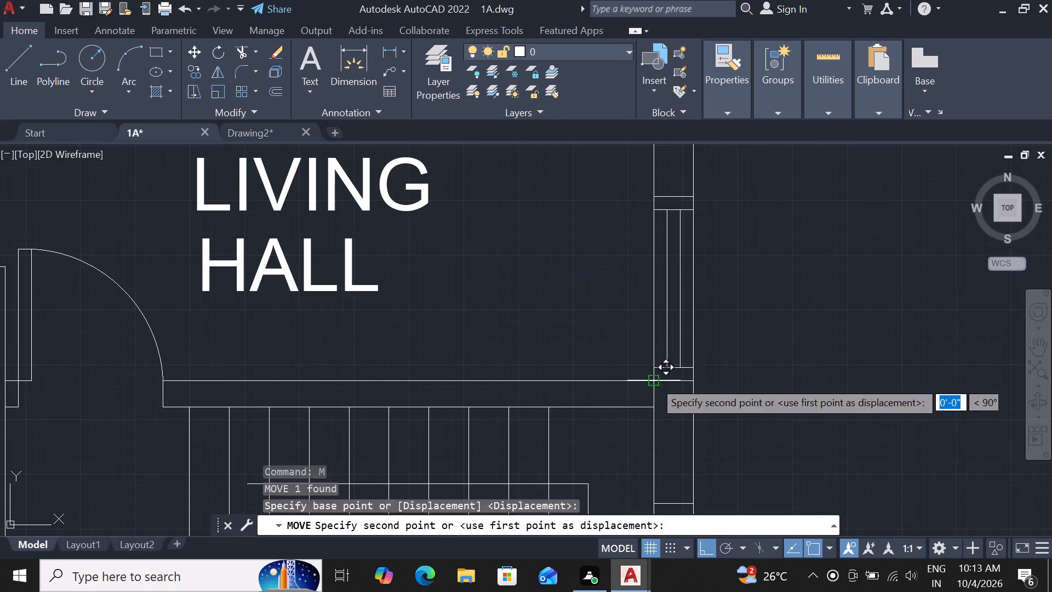
left_click(653, 318)
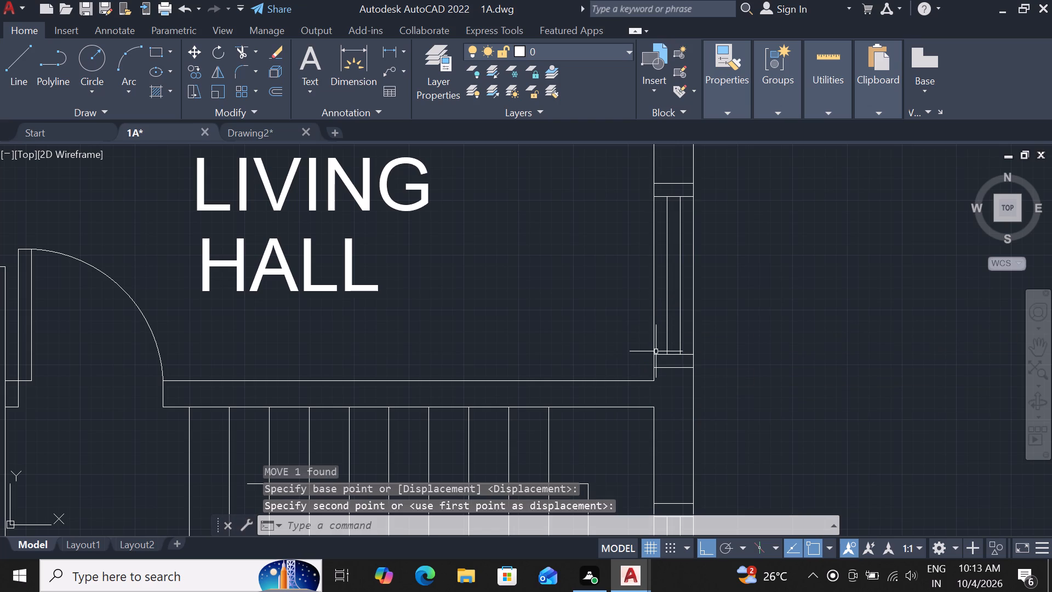
left_click(659, 370)
type("M")
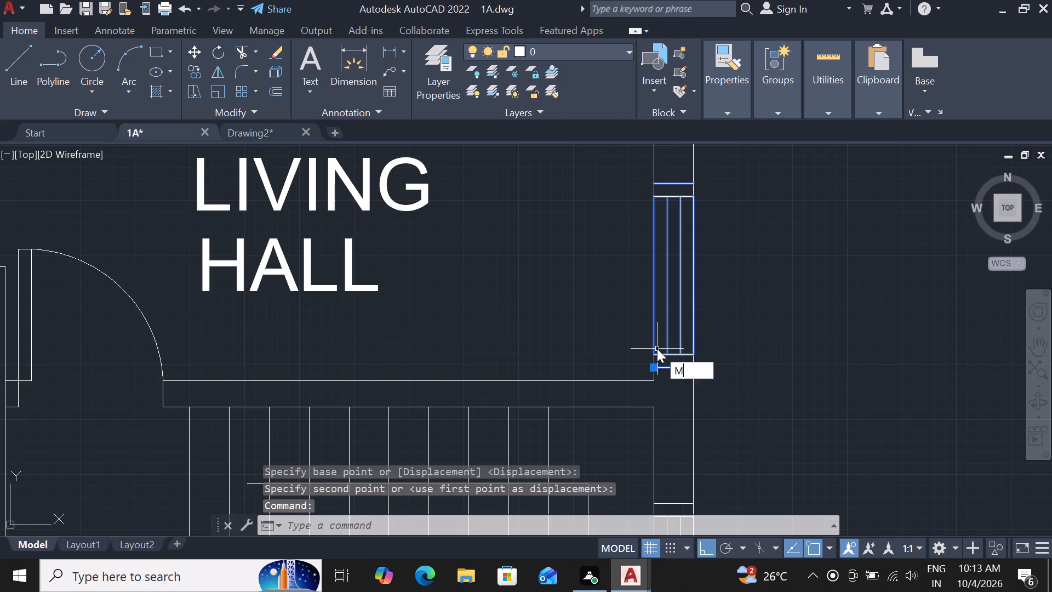
key("space")
left_click(648, 371)
left_click(653, 331)
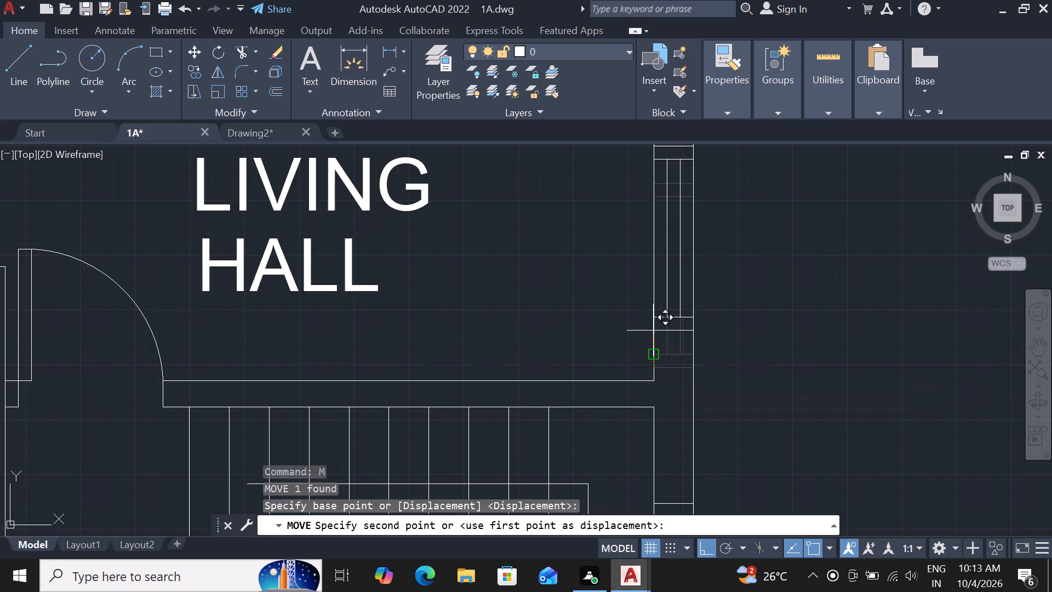
Try to place copies of the LIVING HALL window block in the opposite outer wall beside the DINING AREA.
left_click(653, 355)
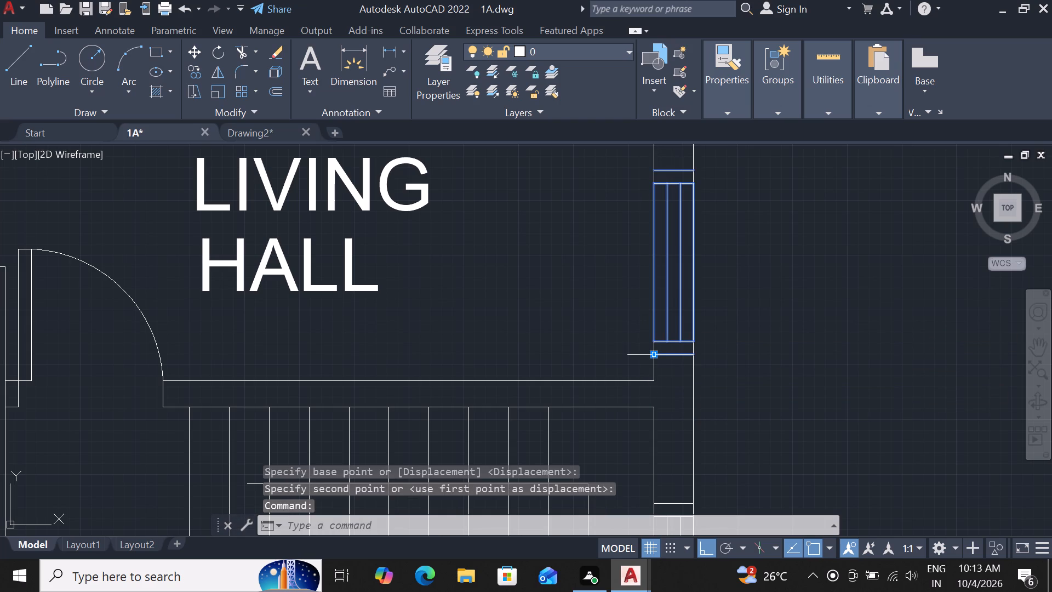
type("CO")
key("space")
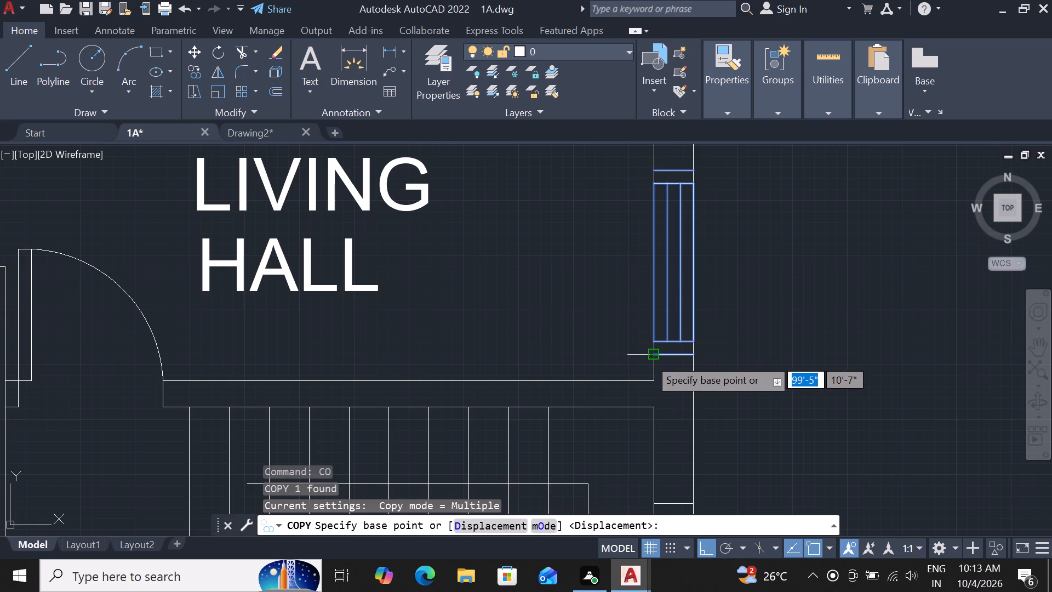
left_click_drag(654, 353, 632, 350)
scroll(498, 337, "down", 3)
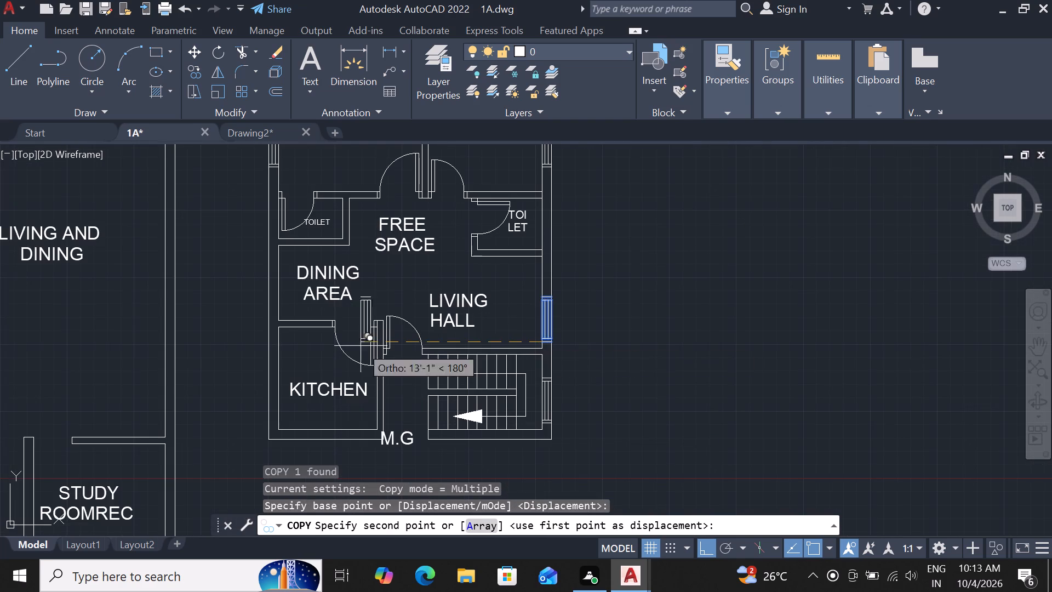
scroll(268, 318, "up", 1)
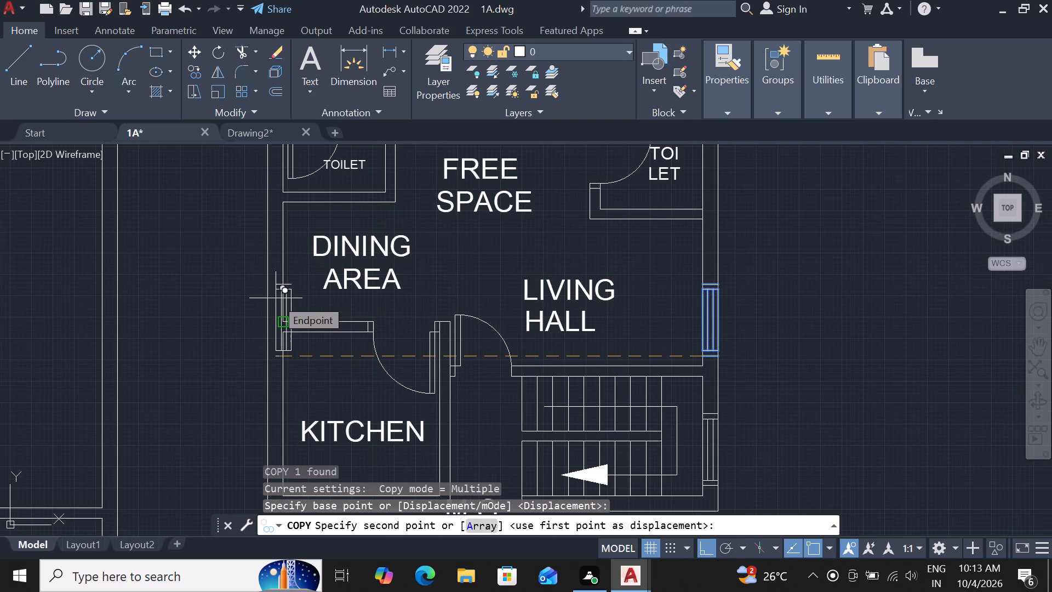
left_click(270, 269)
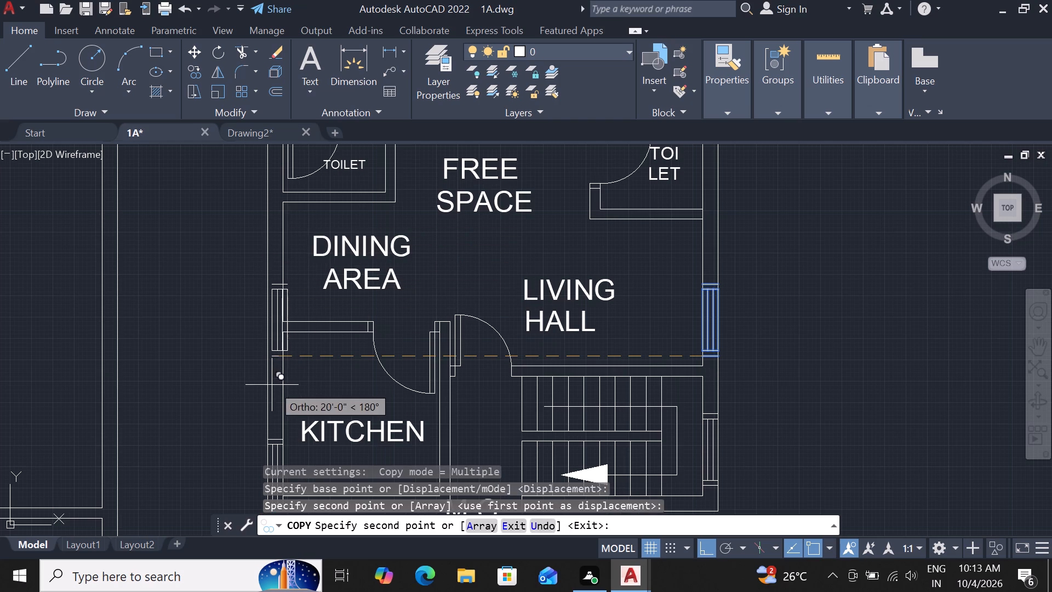
left_click(267, 344)
double_click(273, 334)
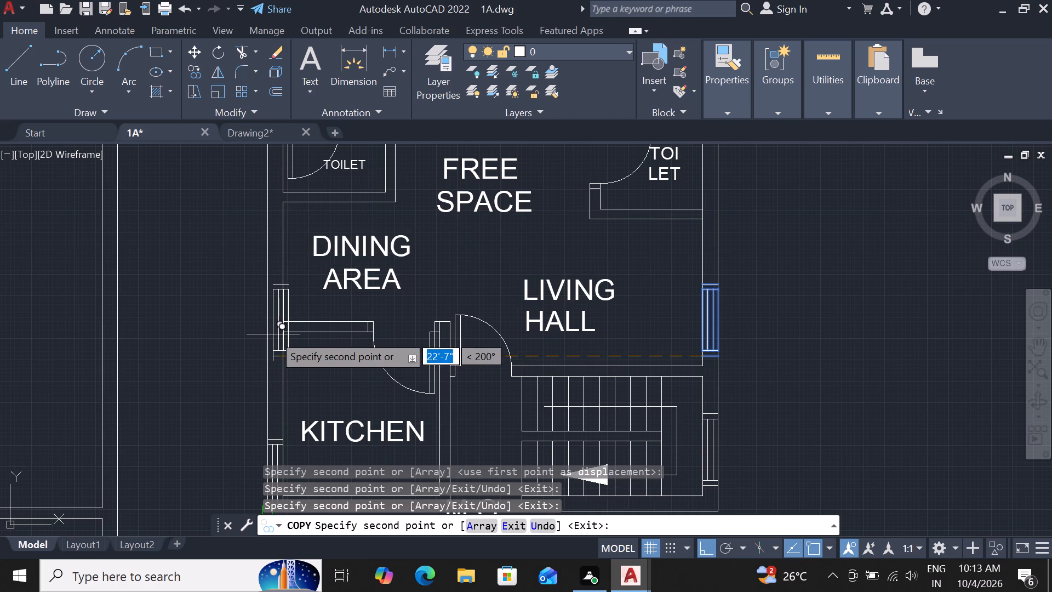
key("Escape")
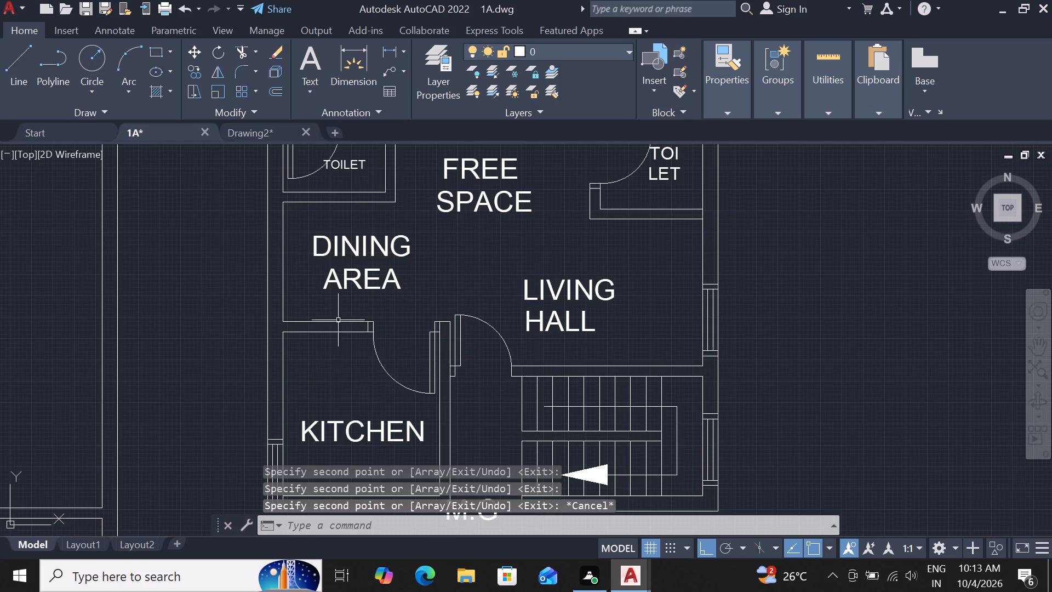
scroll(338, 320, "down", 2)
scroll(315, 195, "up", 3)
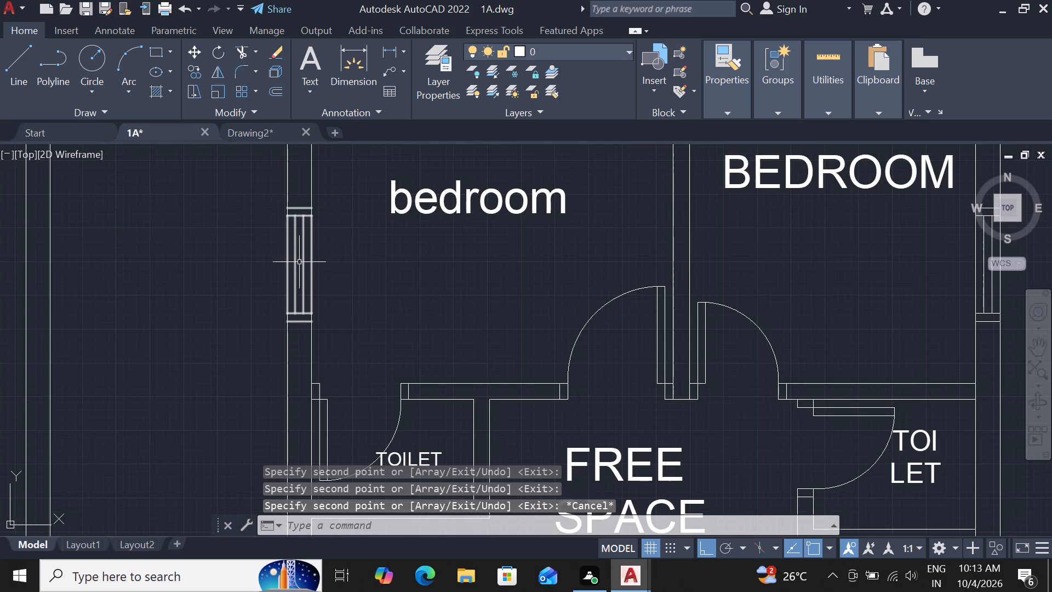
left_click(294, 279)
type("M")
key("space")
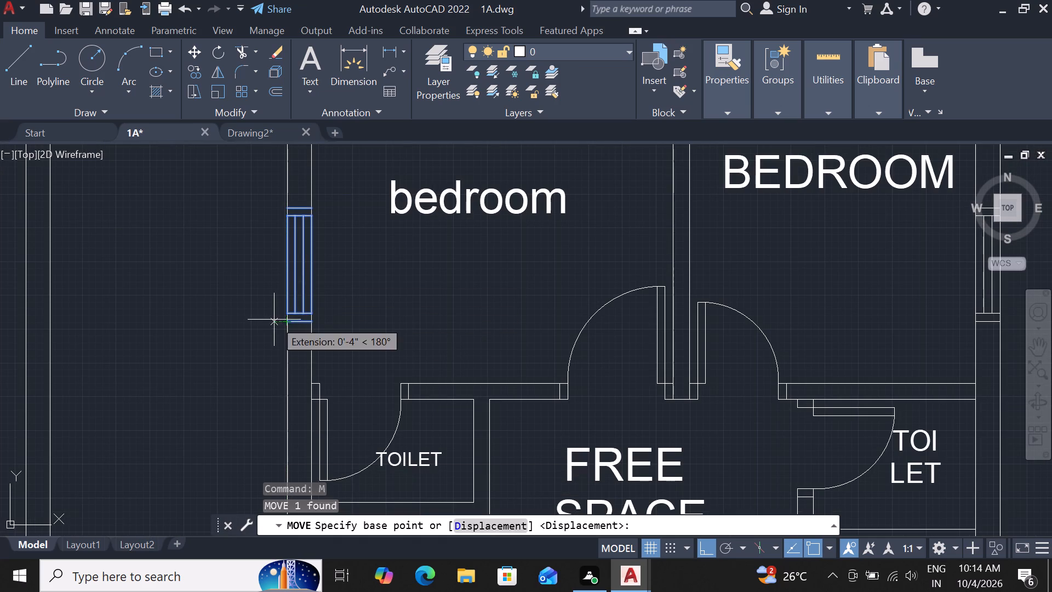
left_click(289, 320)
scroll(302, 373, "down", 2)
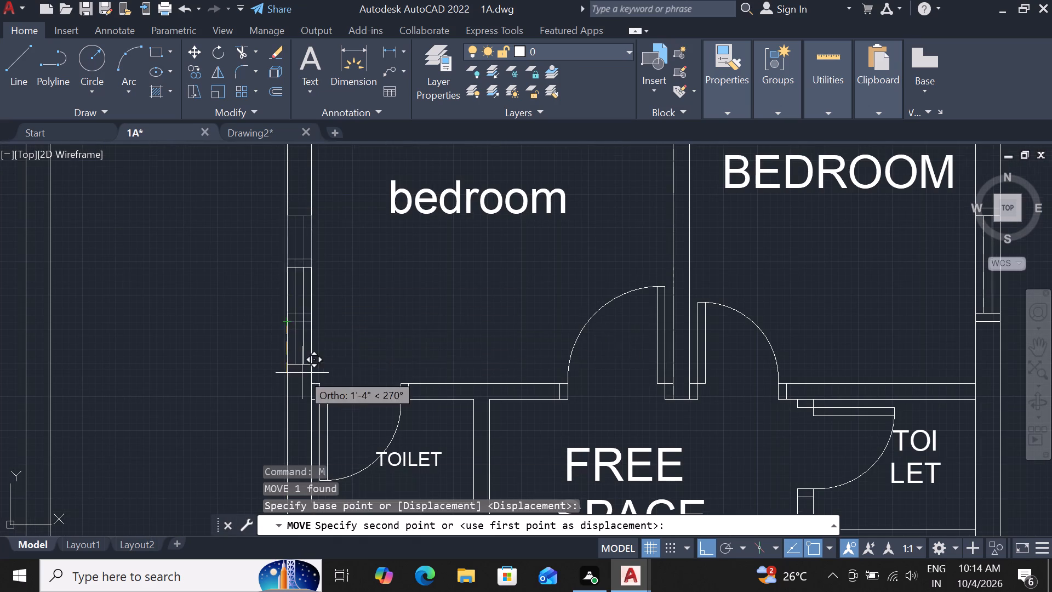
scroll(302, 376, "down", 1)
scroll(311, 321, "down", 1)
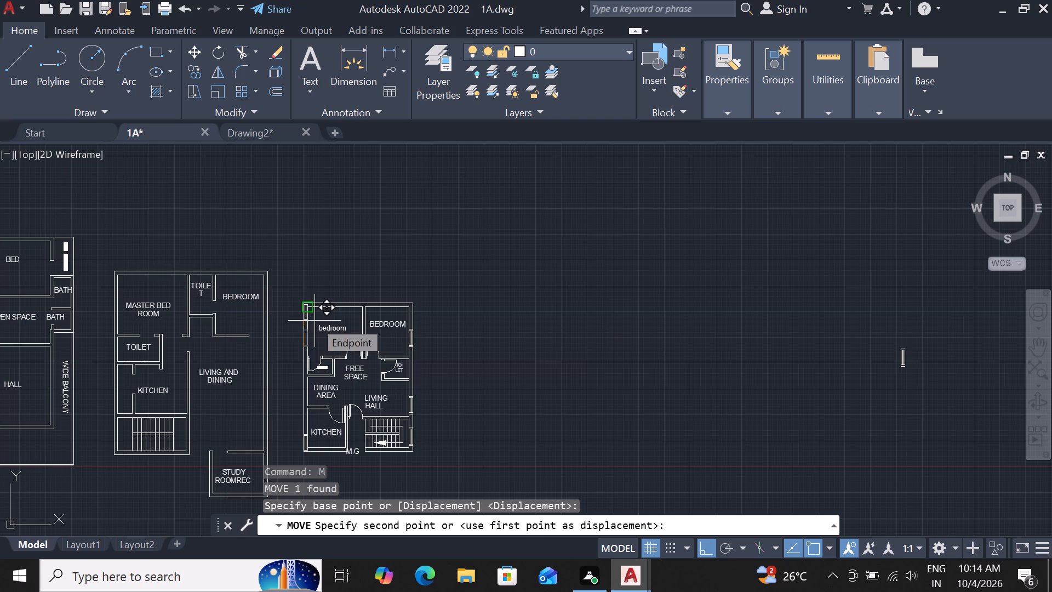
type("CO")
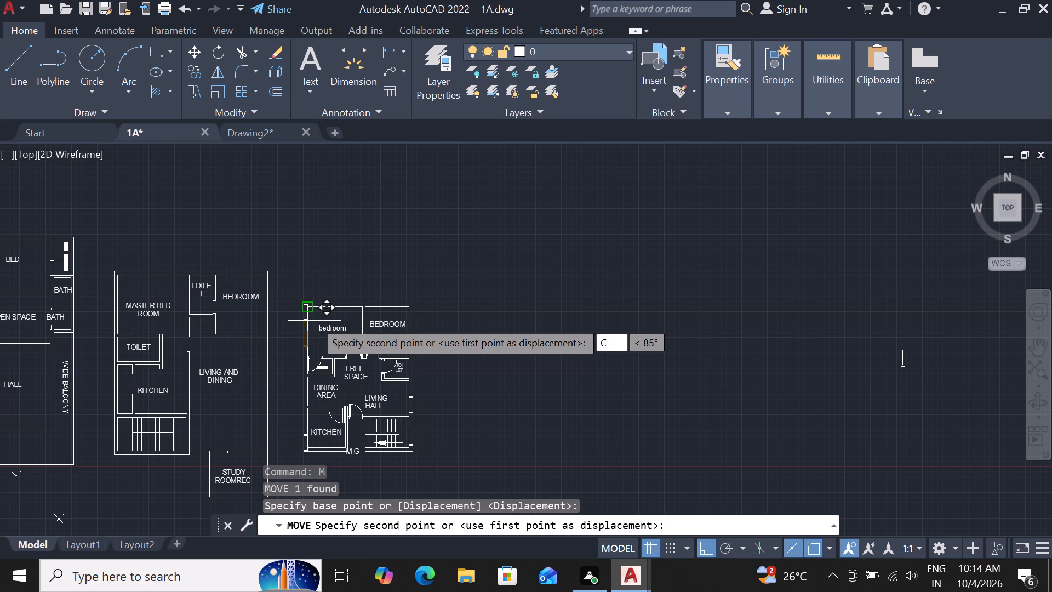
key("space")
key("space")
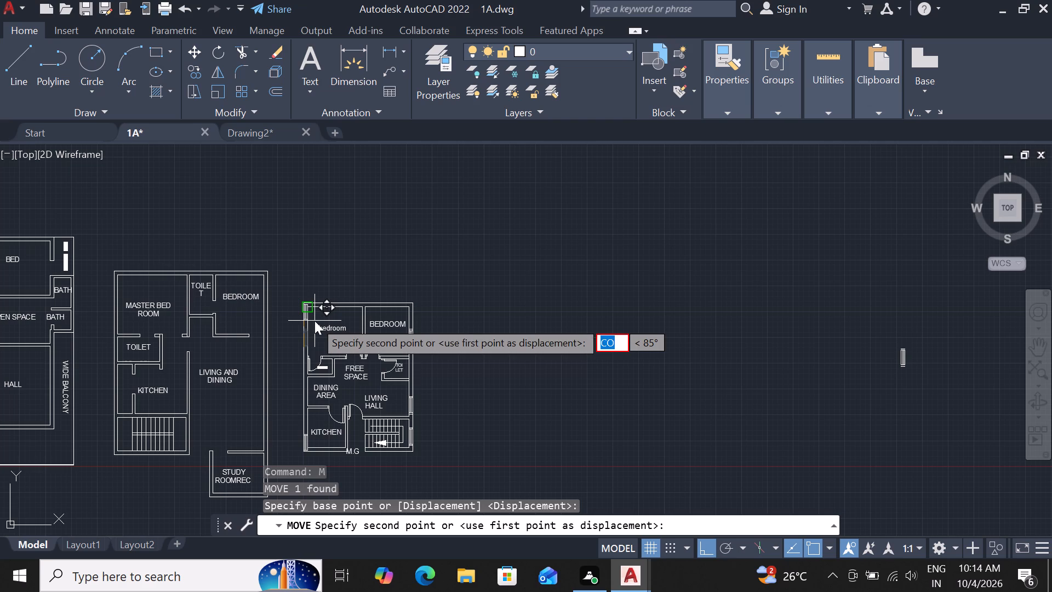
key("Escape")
Try to copy the lowercase bedroom's window block straight down the same outer wall, beside the DINING AREA.
scroll(303, 348, "up", 2)
left_click(305, 340)
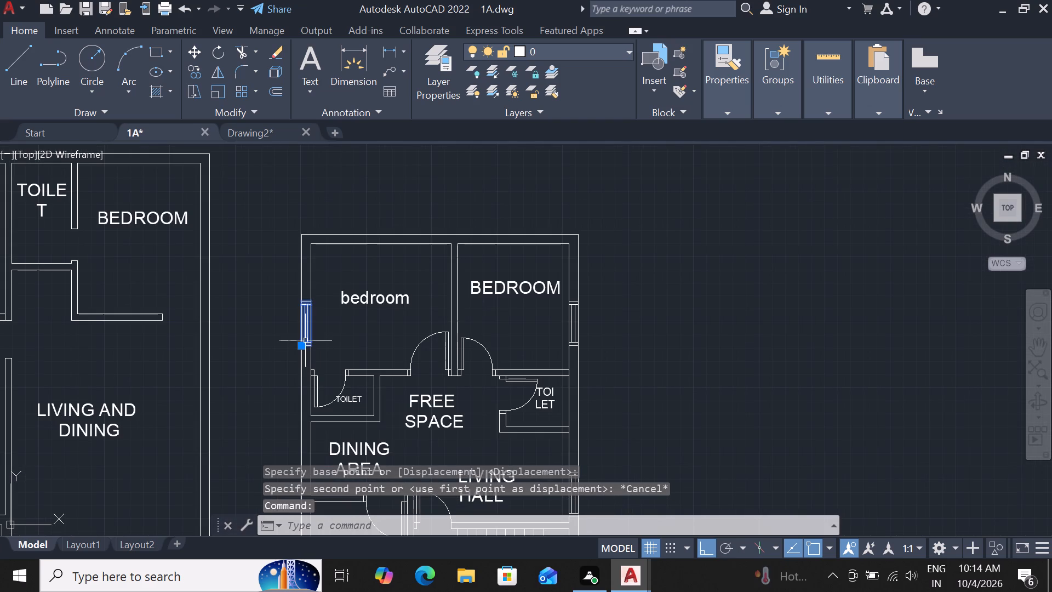
type("CO")
key("space")
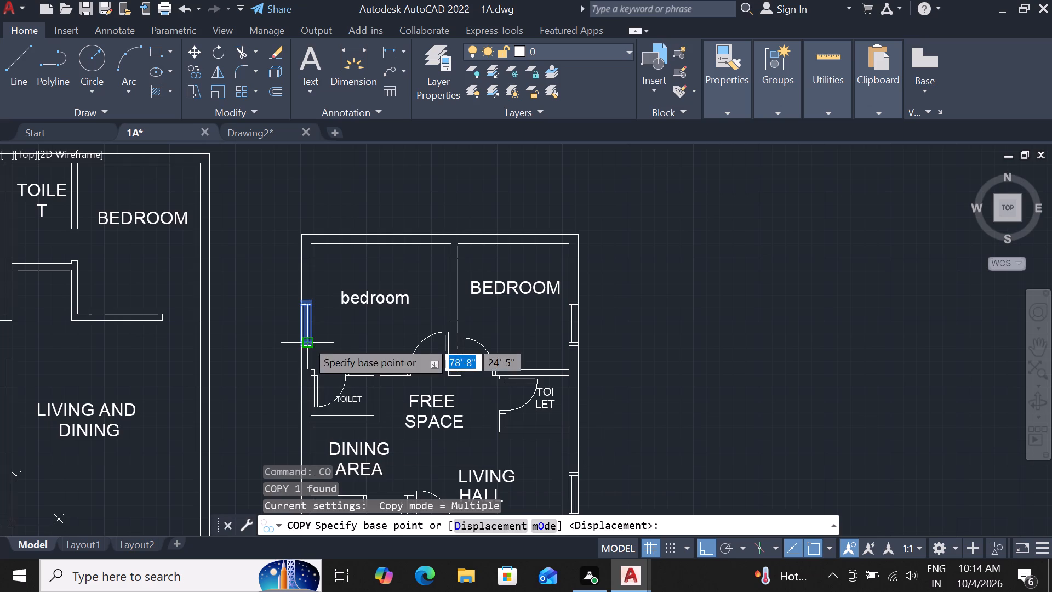
scroll(283, 368, "up", 4)
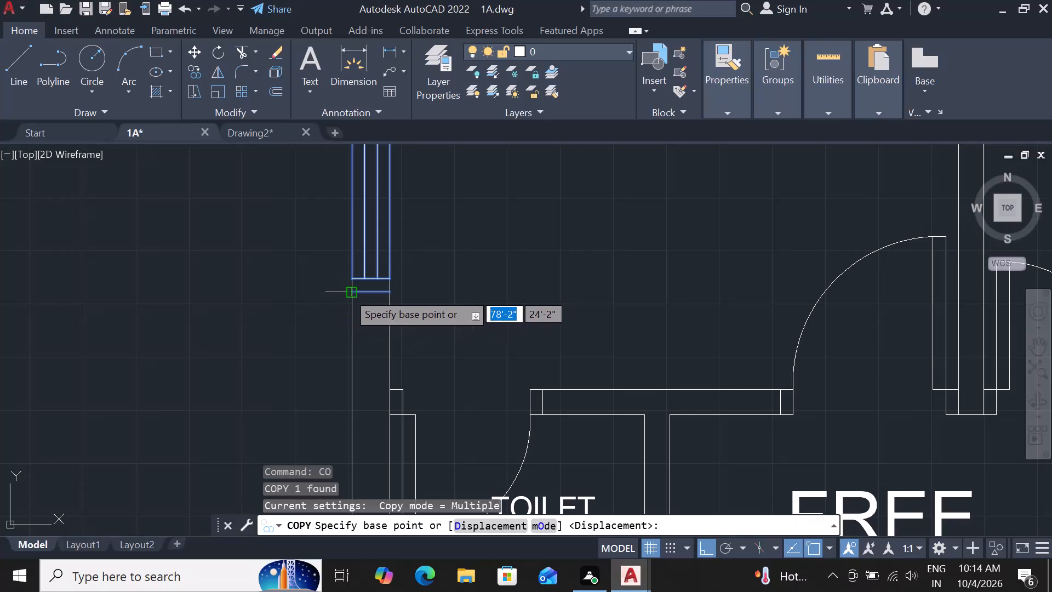
left_click(355, 289)
scroll(355, 346, "down", 6)
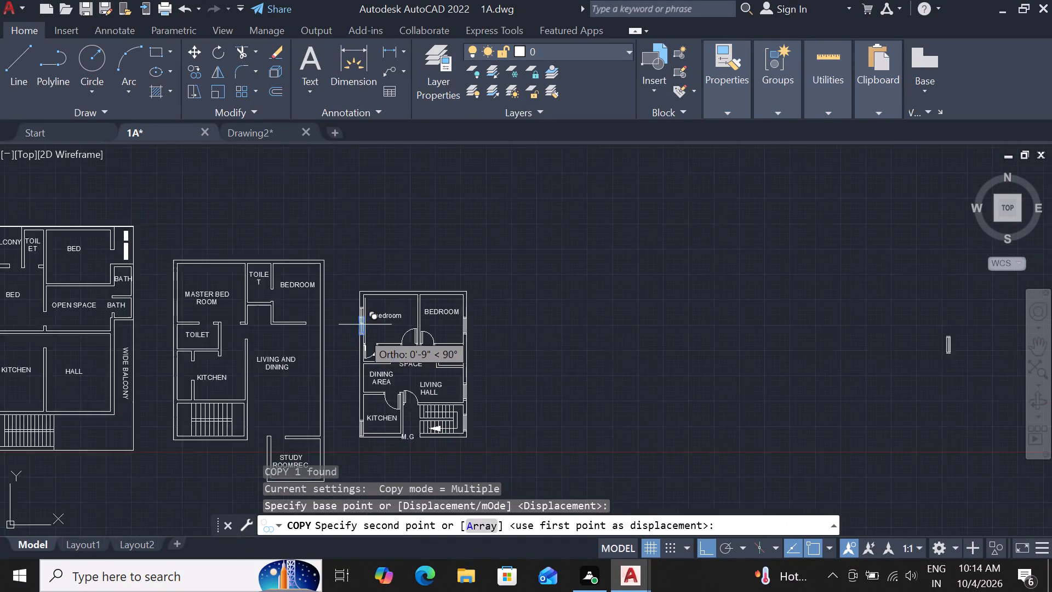
scroll(334, 401, "up", 4)
scroll(485, 262, "down", 1)
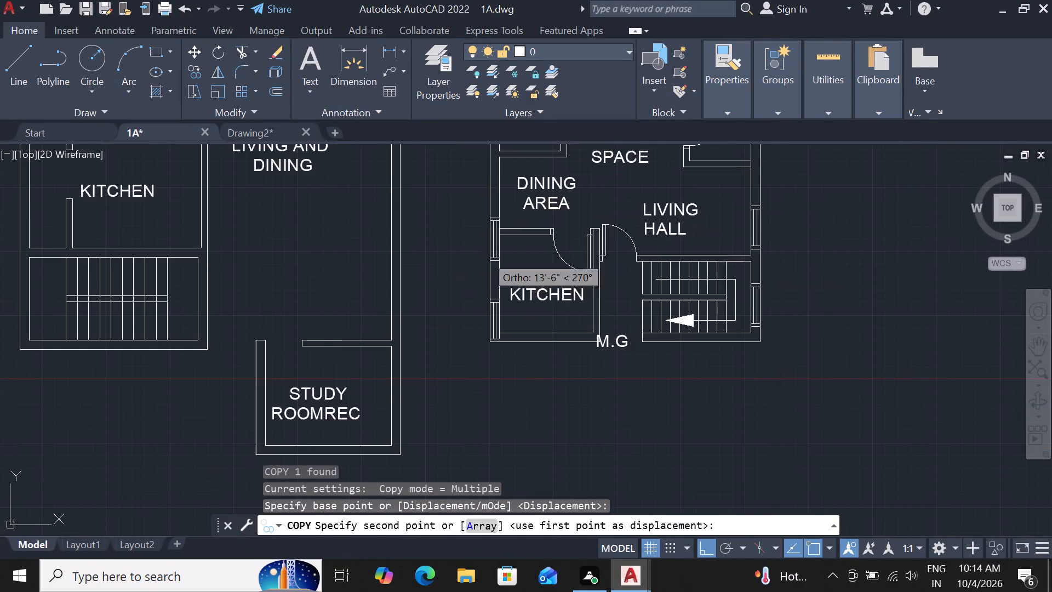
scroll(494, 213, "up", 1)
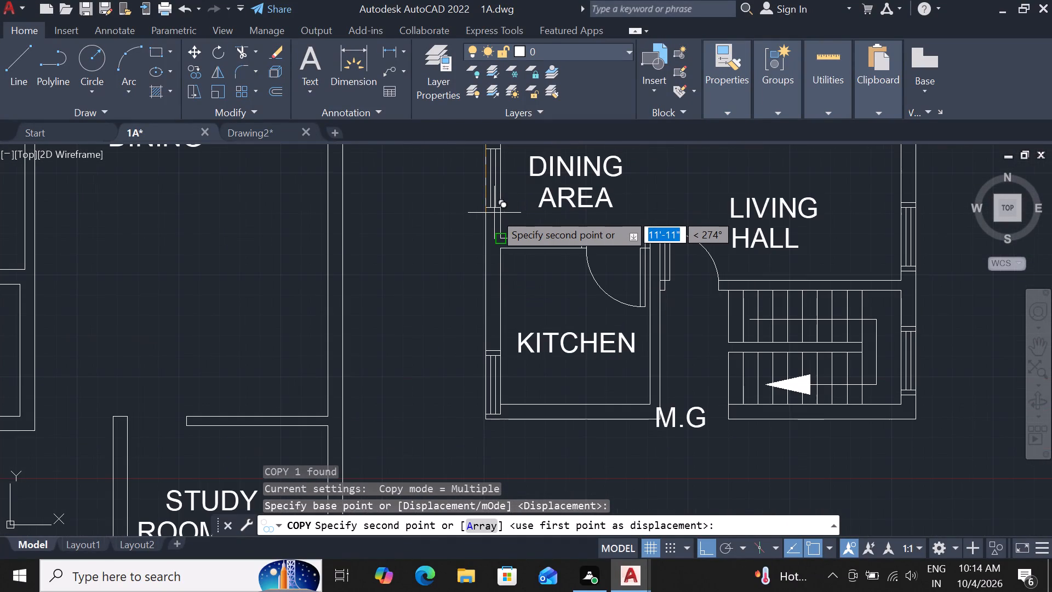
left_click(485, 215)
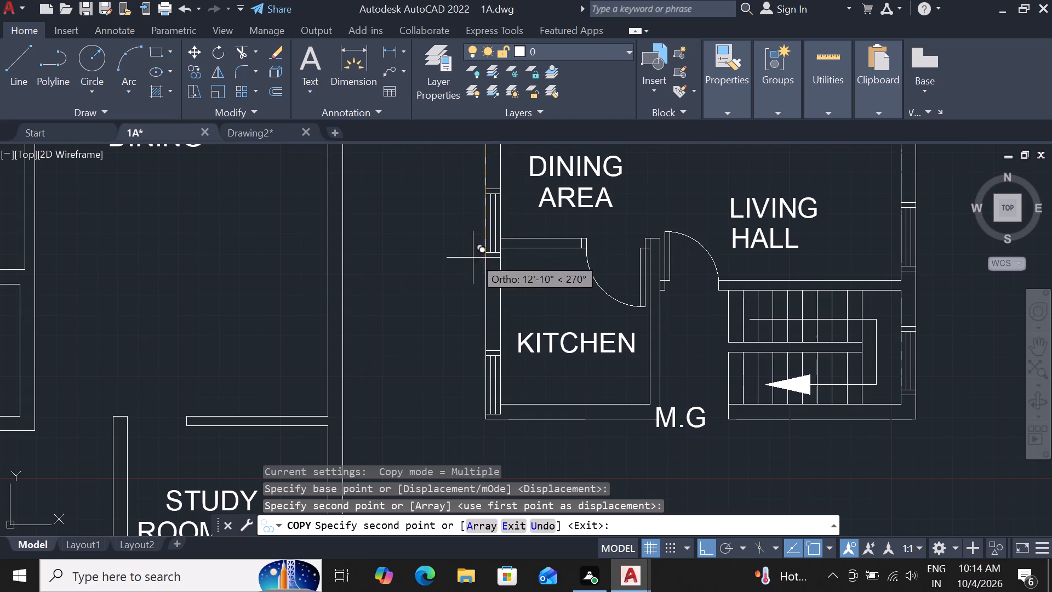
left_click(485, 208)
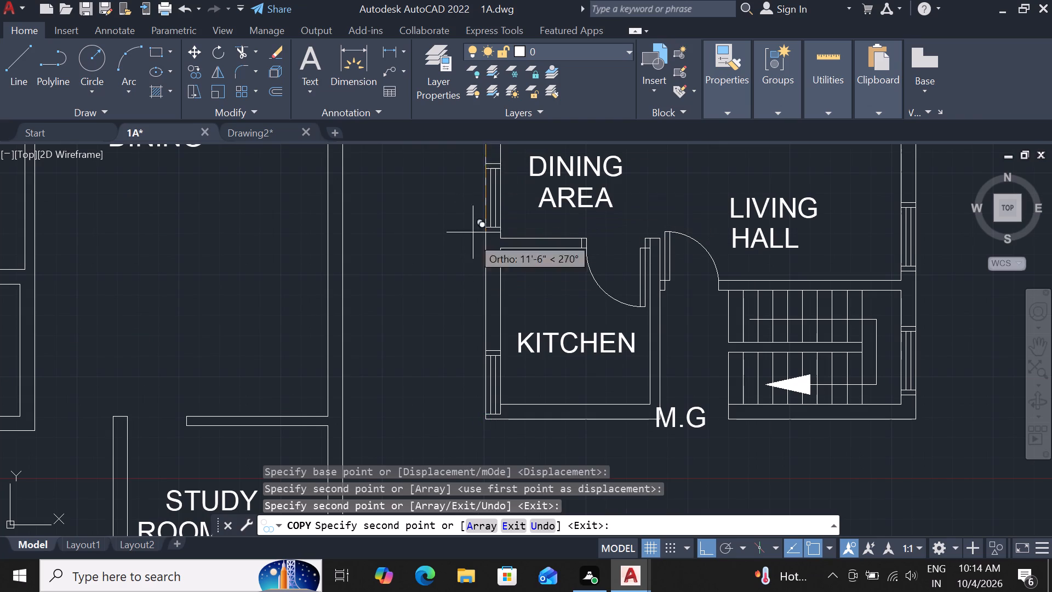
scroll(468, 251, "down", 4)
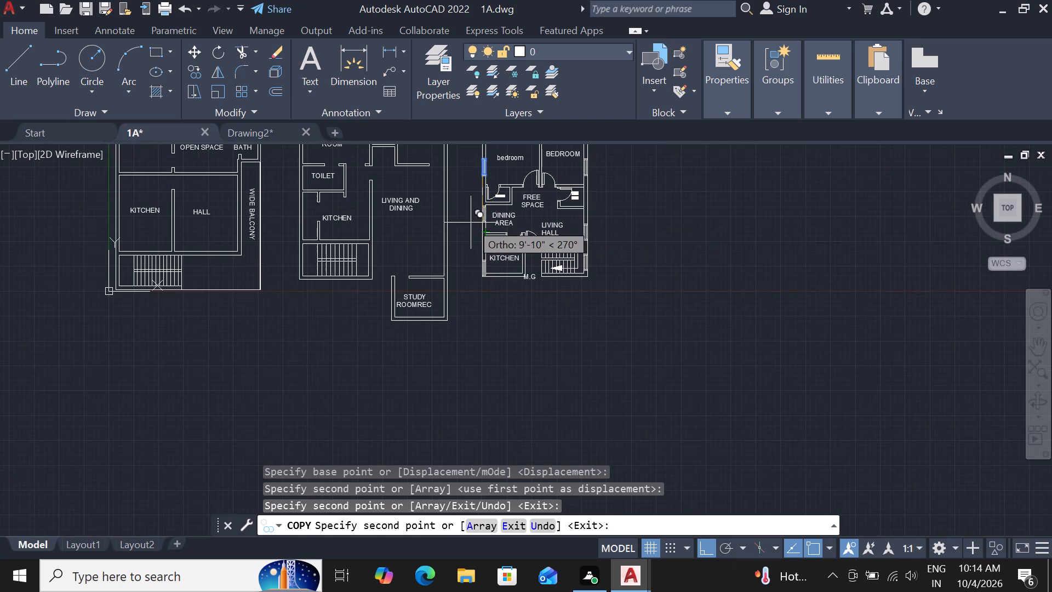
scroll(471, 223, "down", 1)
scroll(481, 217, "up", 4)
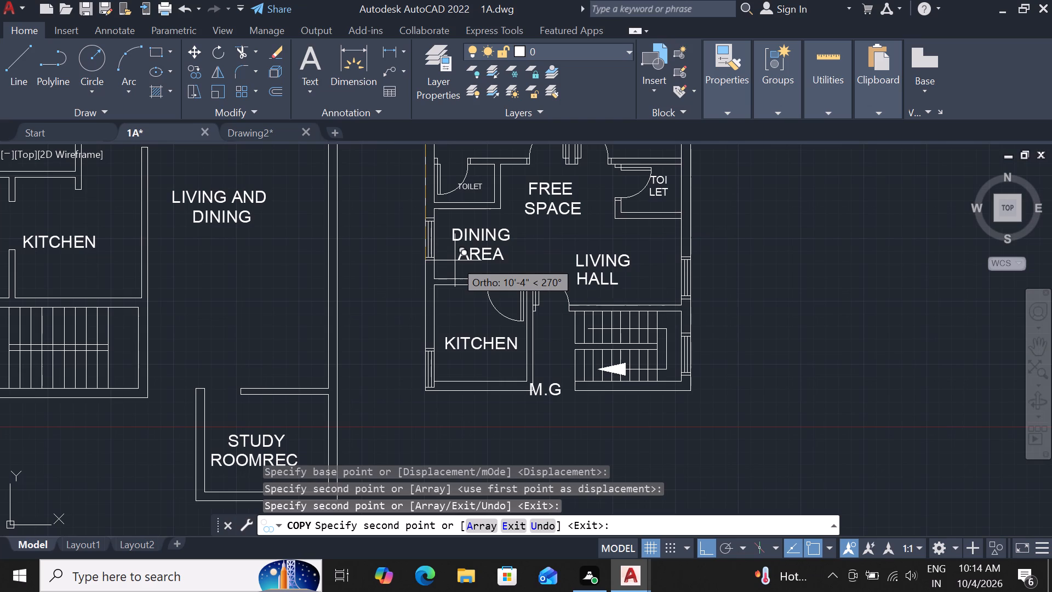
left_click(424, 259)
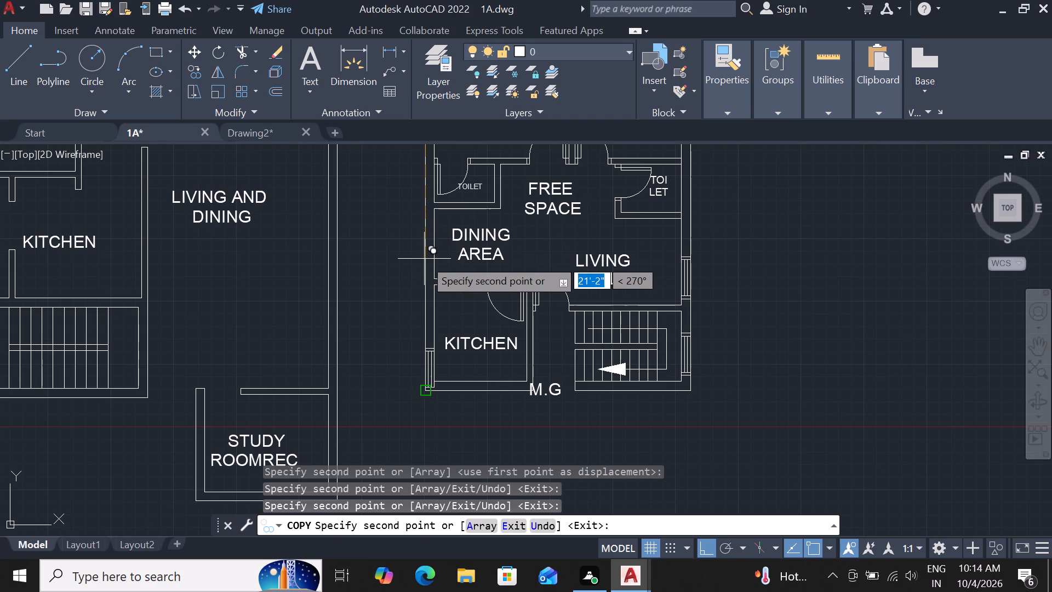
key("Escape")
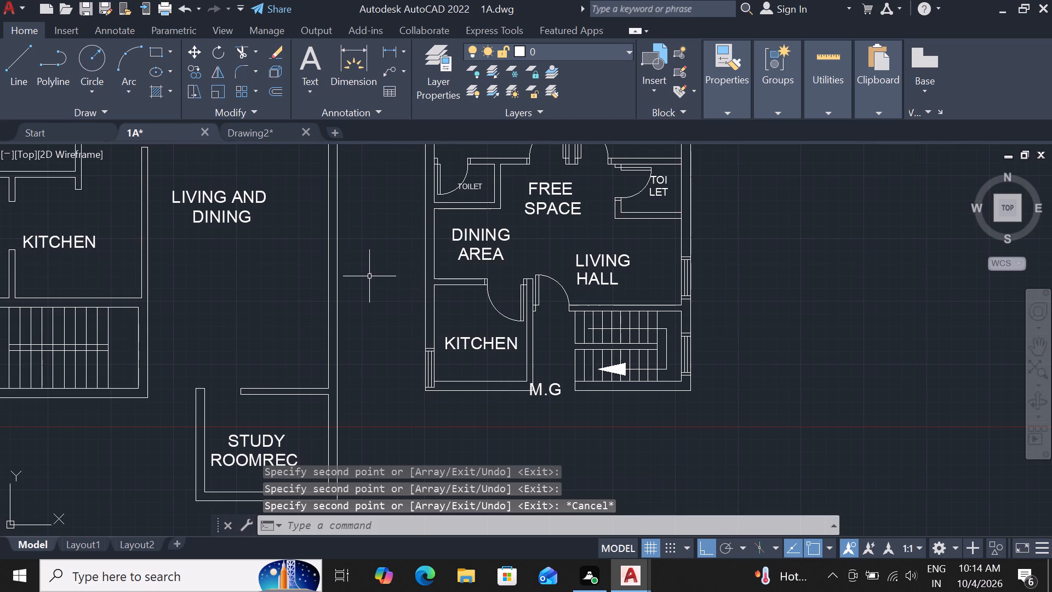
Move one window block from the KITCHEN's outer corner about 10'-2" straight up the wall, beside the DINING AREA.
left_click(432, 380)
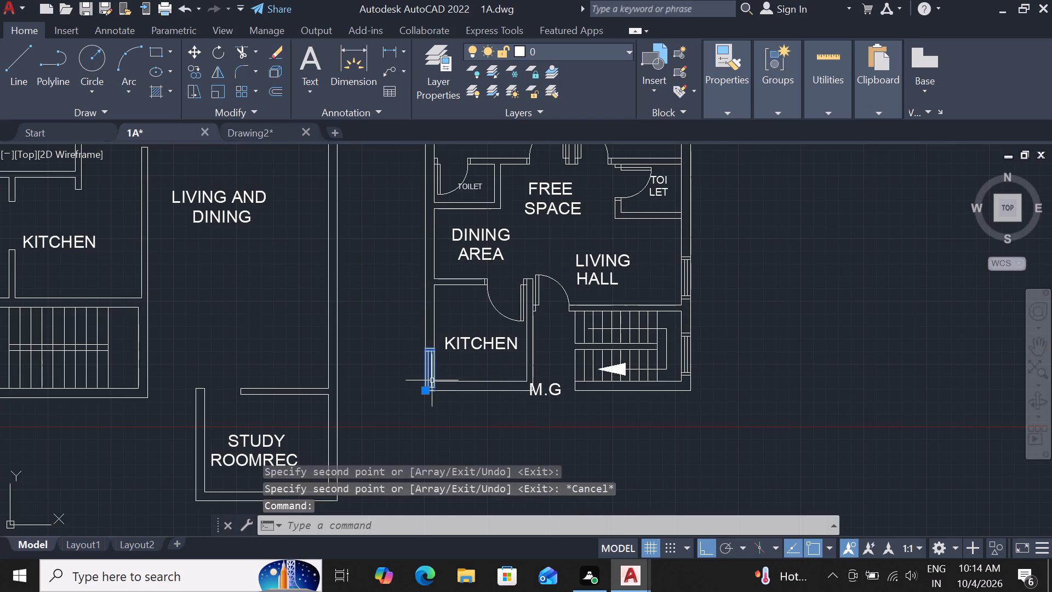
key("m")
key("space")
scroll(437, 385, "up", 2)
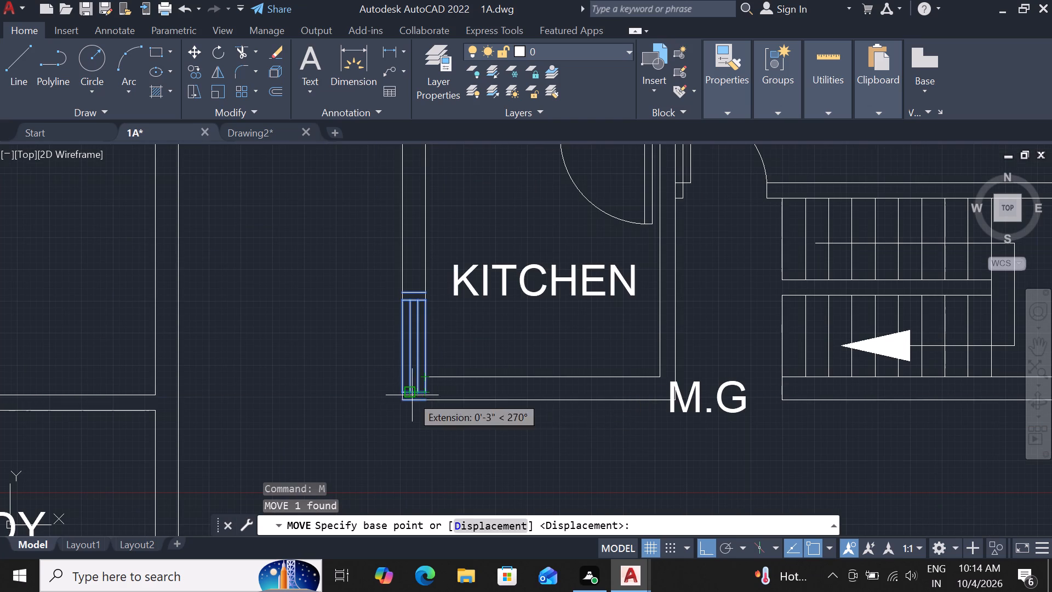
left_click(412, 395)
scroll(411, 295, "down", 2)
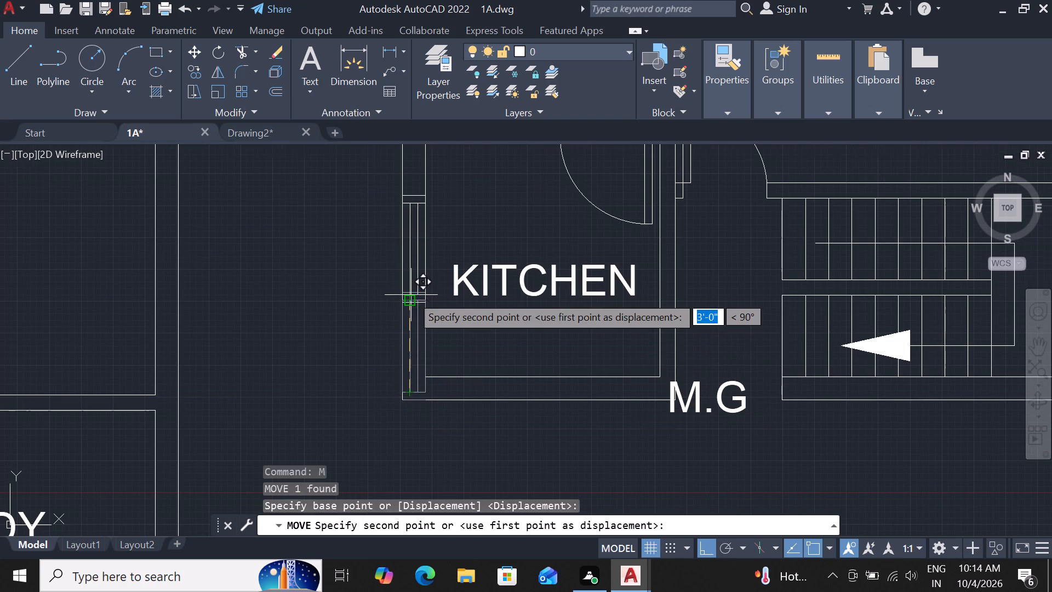
scroll(411, 210, "up", 2)
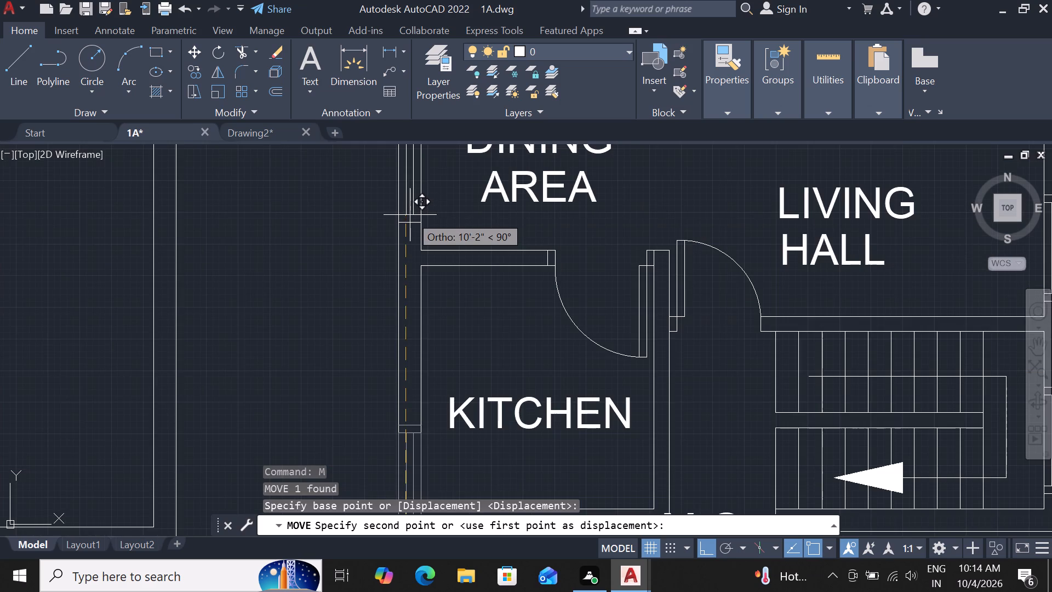
left_click(410, 216)
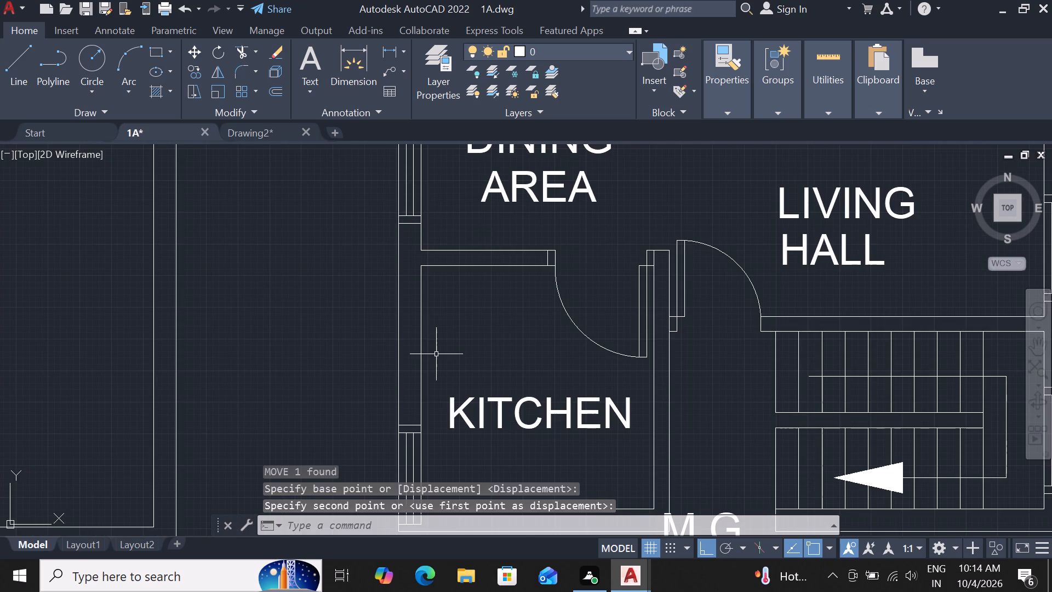
key("Escape")
Move another window block from the KITCHEN's outer corner straight down into the empty space below the third plan.
scroll(391, 432, "down", 1)
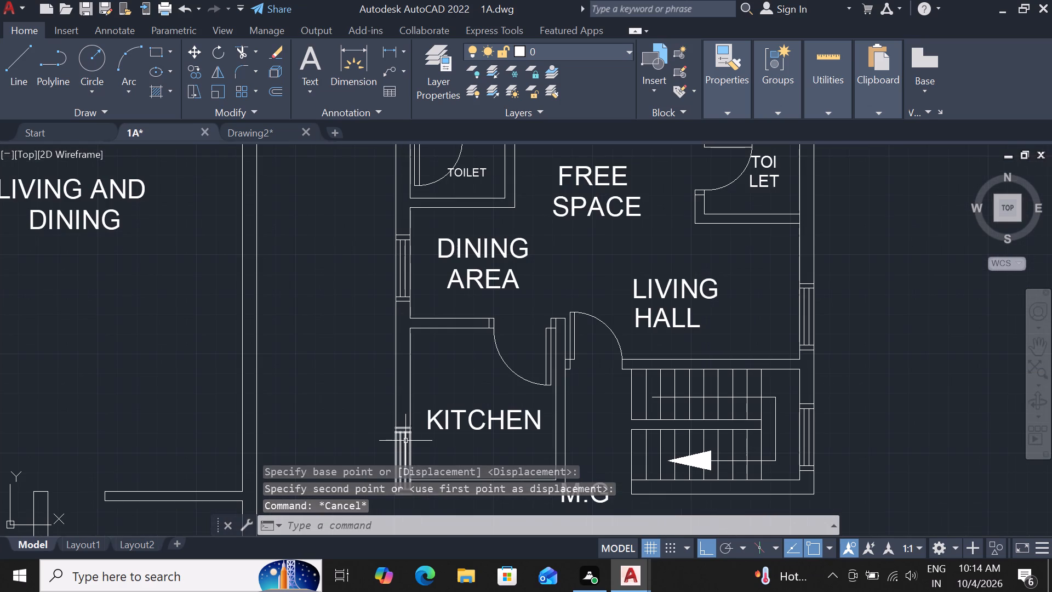
left_click(405, 441)
left_click(409, 442)
key("m")
key("space")
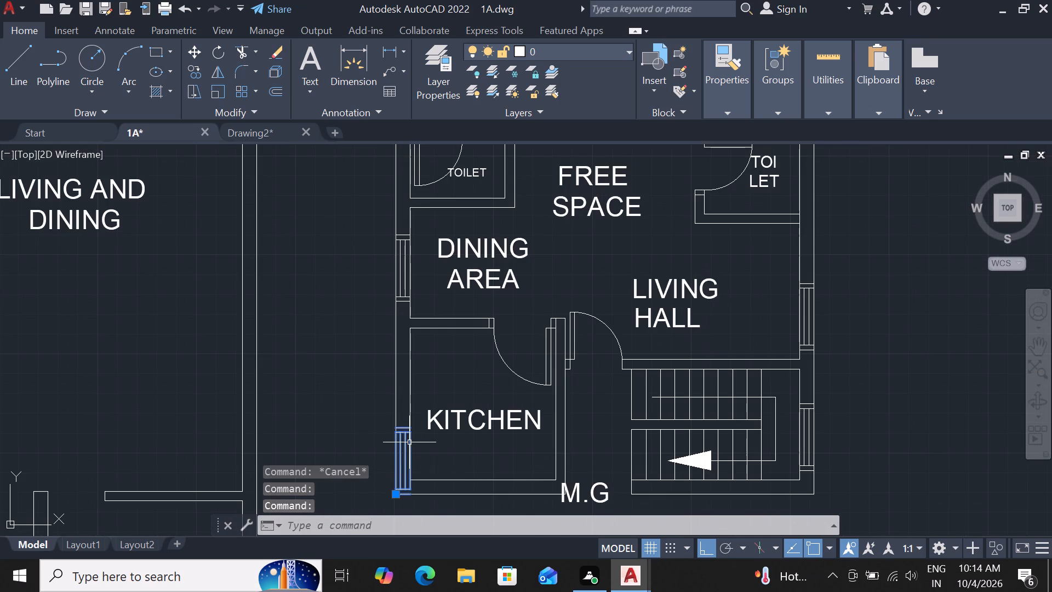
left_click(398, 482)
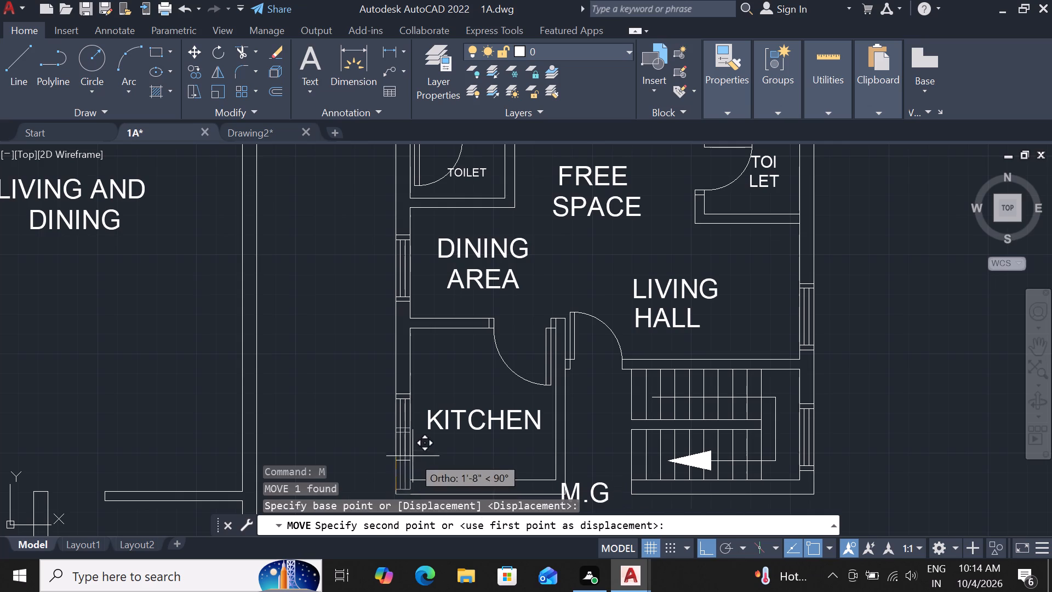
scroll(413, 471, "down", 4)
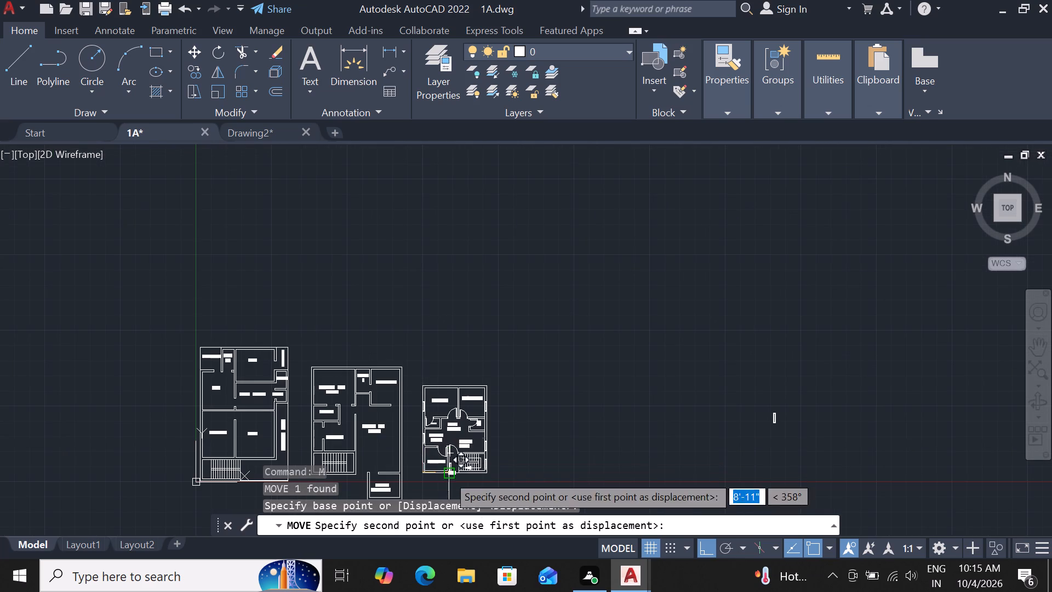
scroll(506, 414, "down", 1)
scroll(466, 473, "up", 4)
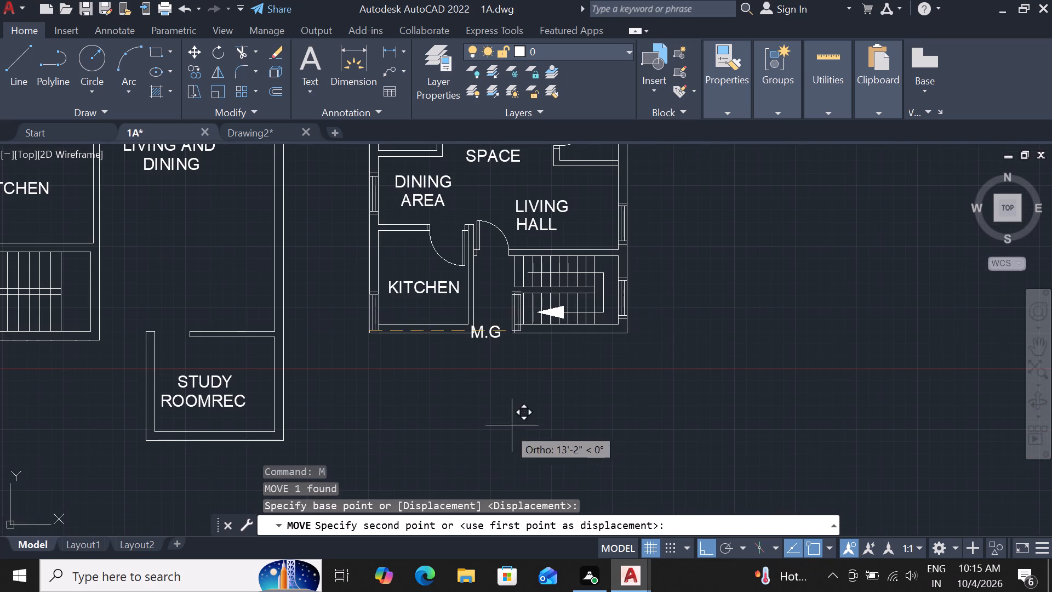
left_click(490, 453)
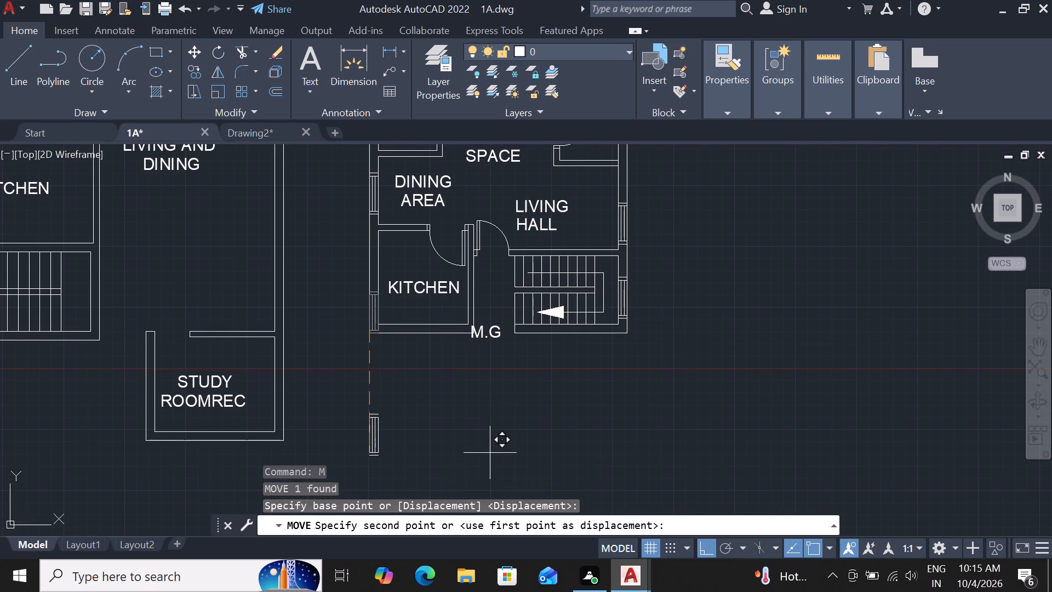
Erase the stacked window block copies remaining in the outer wall at the KITCHEN's lower corner.
left_click(375, 325)
key("Delete")
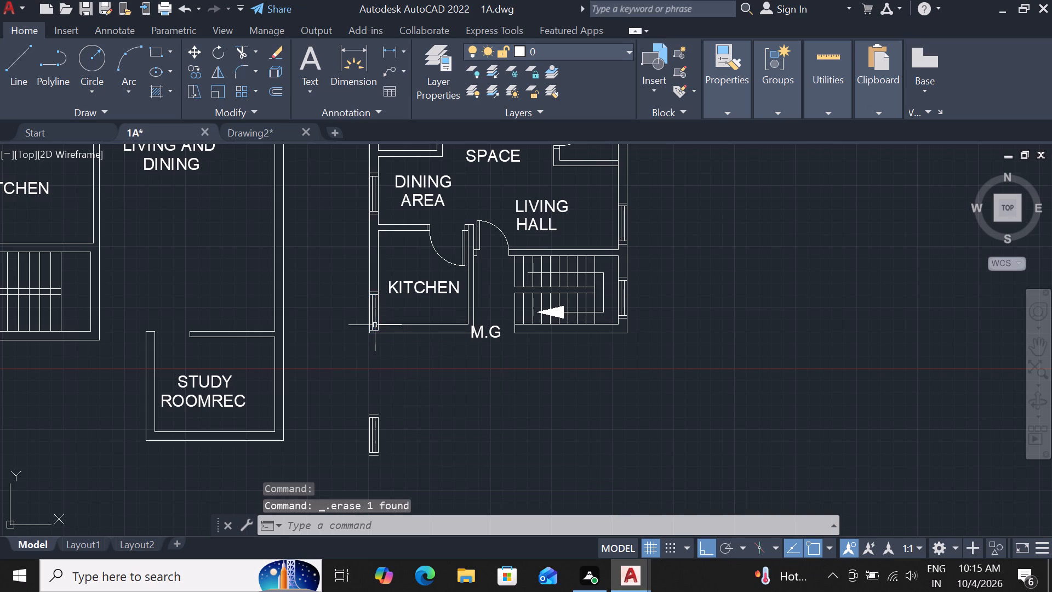
left_click(376, 325)
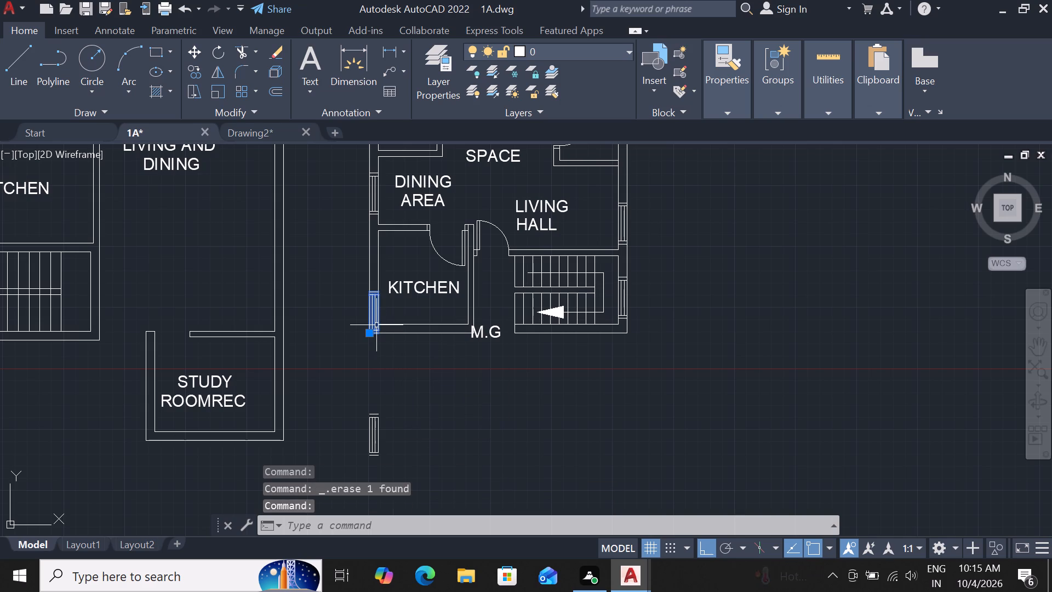
key("Delete")
left_click(376, 325)
key("Delete")
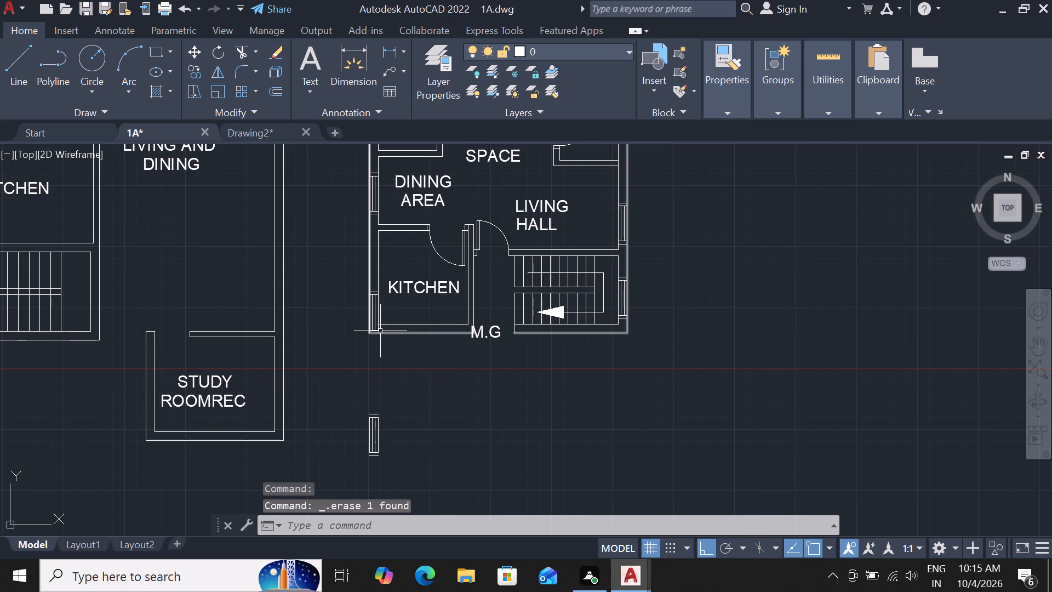
key("Escape")
scroll(380, 329, "up", 3)
left_click(355, 322)
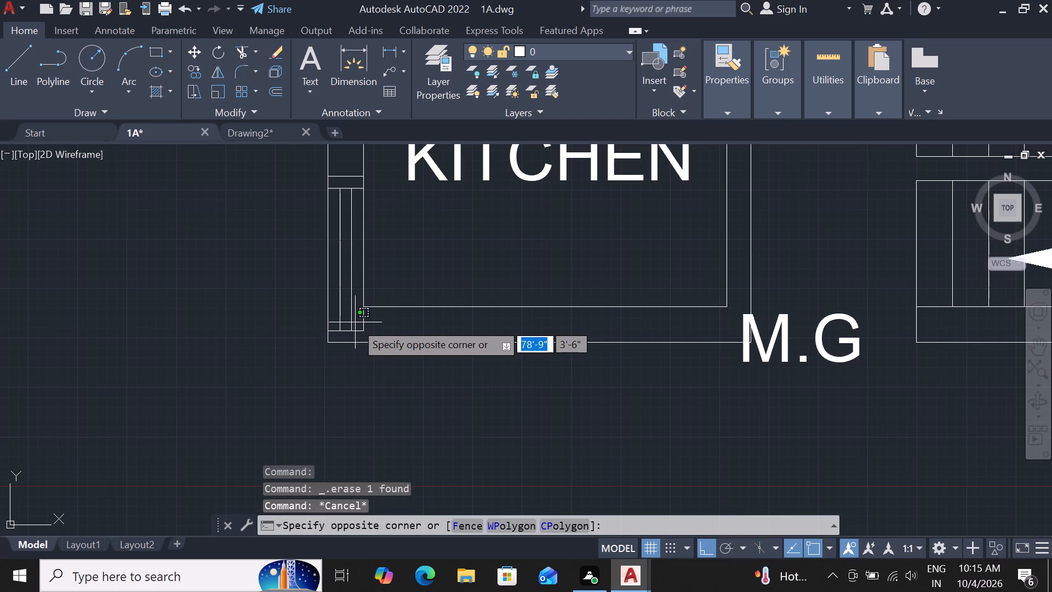
left_click(346, 334)
key("Delete")
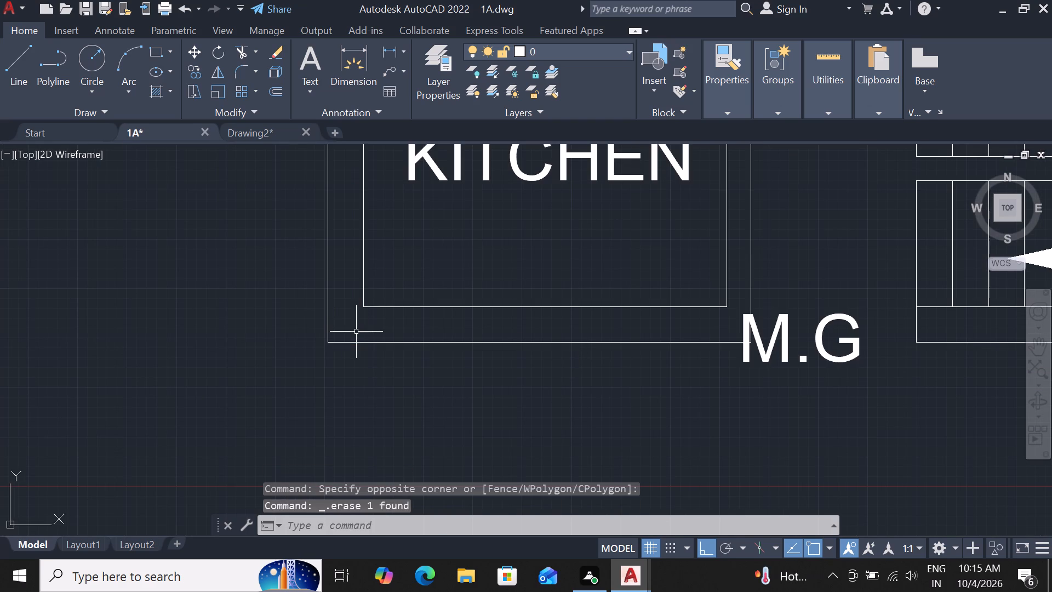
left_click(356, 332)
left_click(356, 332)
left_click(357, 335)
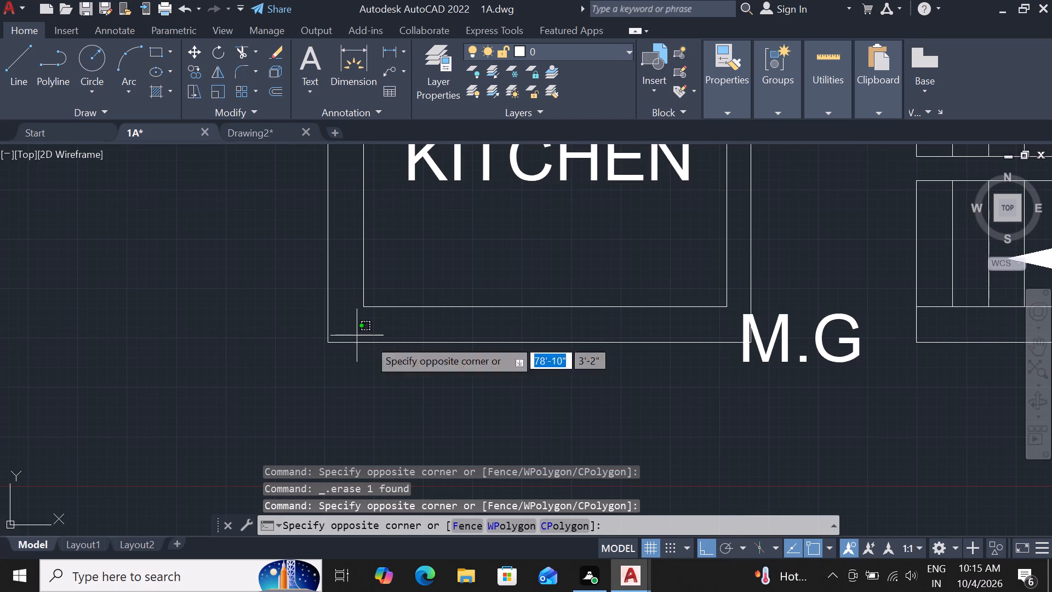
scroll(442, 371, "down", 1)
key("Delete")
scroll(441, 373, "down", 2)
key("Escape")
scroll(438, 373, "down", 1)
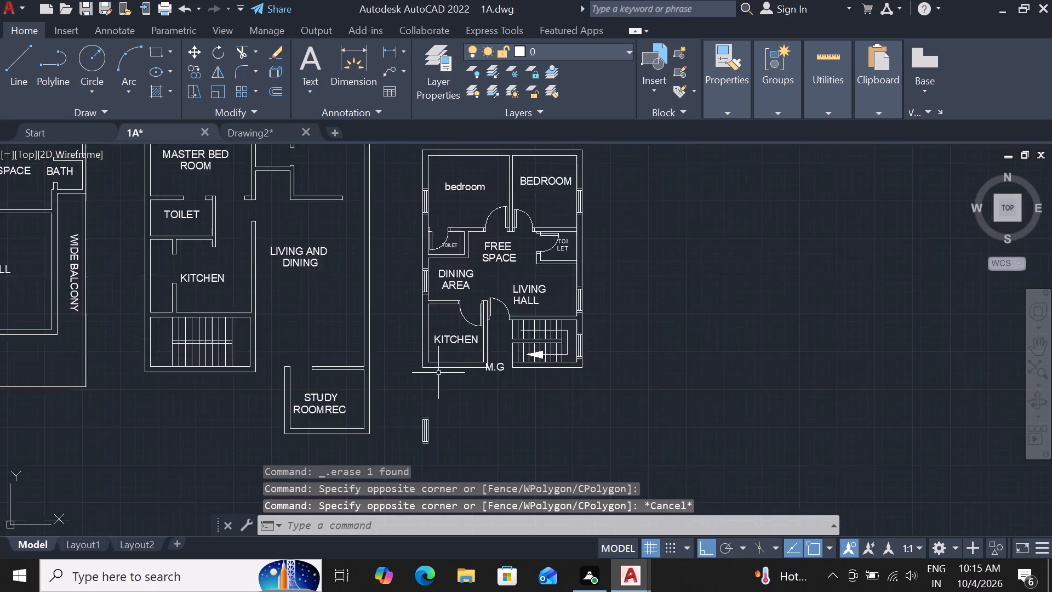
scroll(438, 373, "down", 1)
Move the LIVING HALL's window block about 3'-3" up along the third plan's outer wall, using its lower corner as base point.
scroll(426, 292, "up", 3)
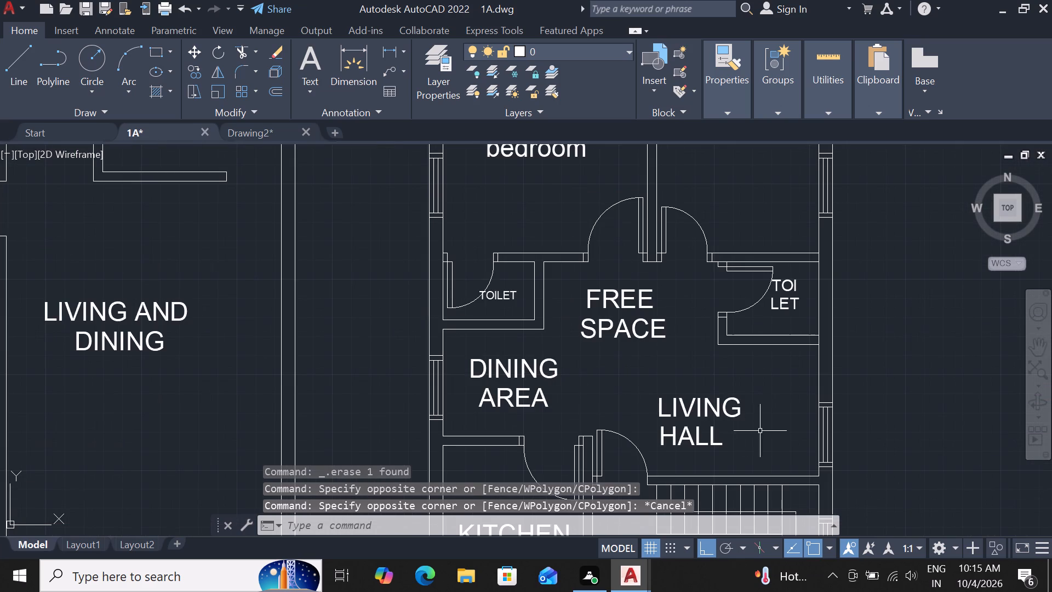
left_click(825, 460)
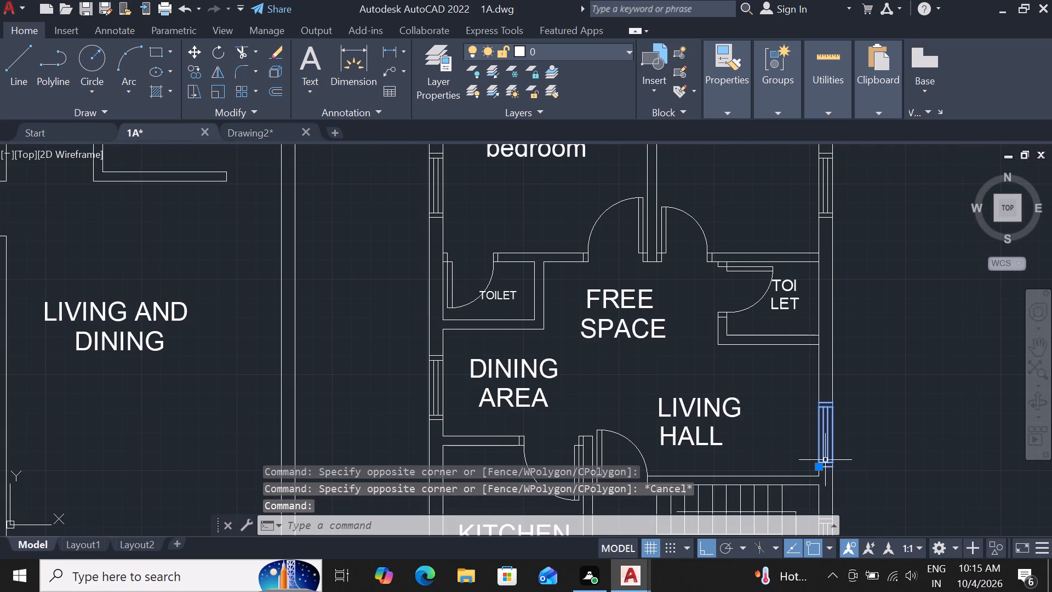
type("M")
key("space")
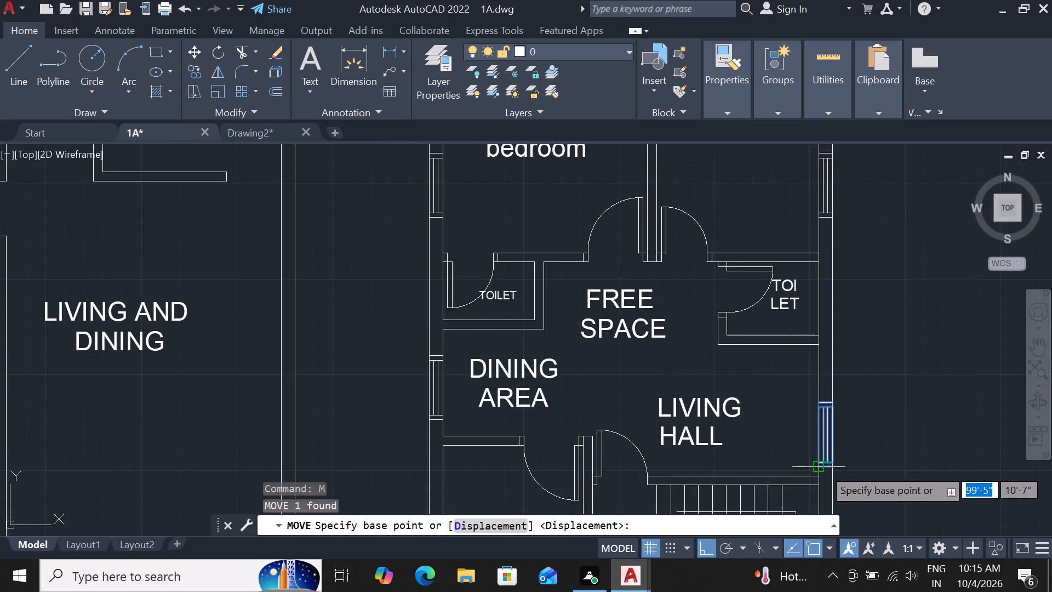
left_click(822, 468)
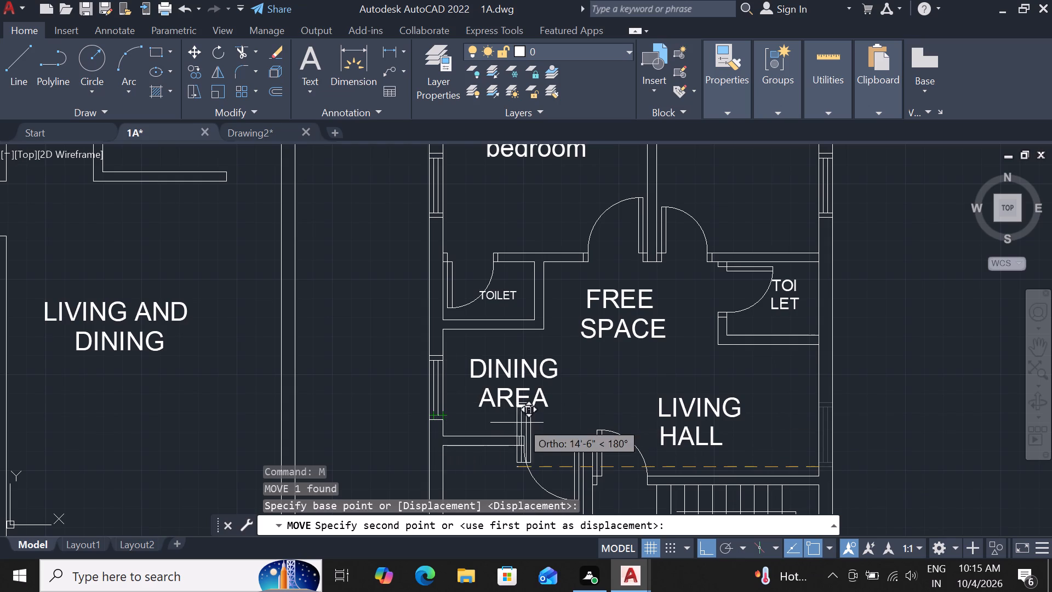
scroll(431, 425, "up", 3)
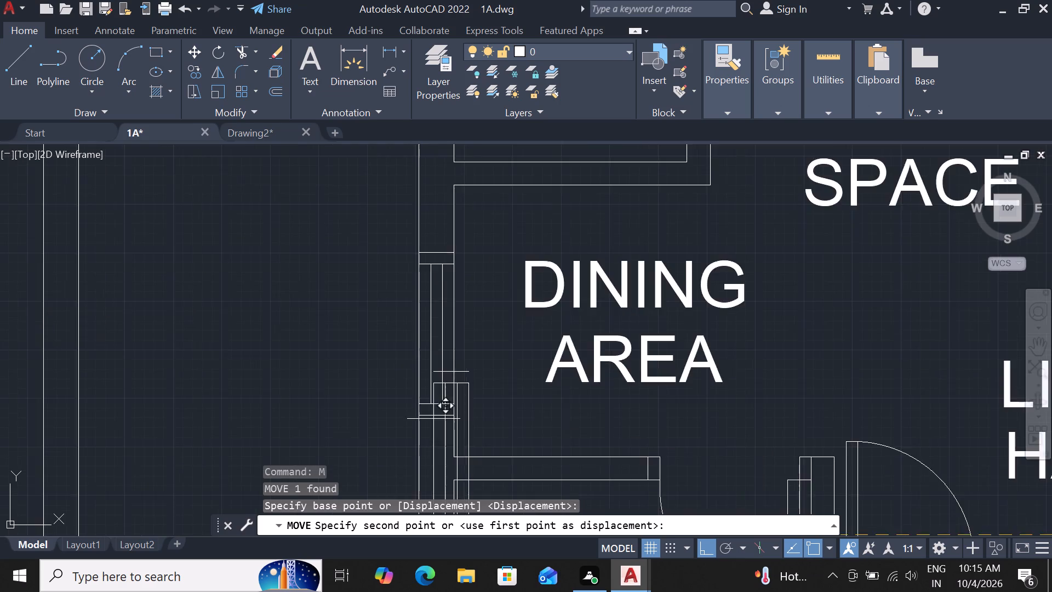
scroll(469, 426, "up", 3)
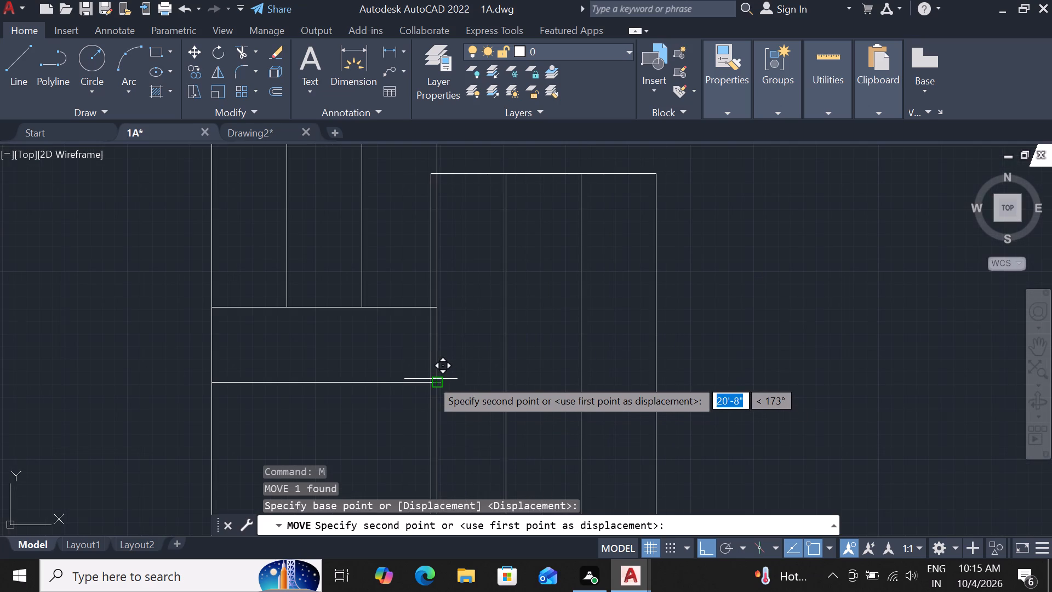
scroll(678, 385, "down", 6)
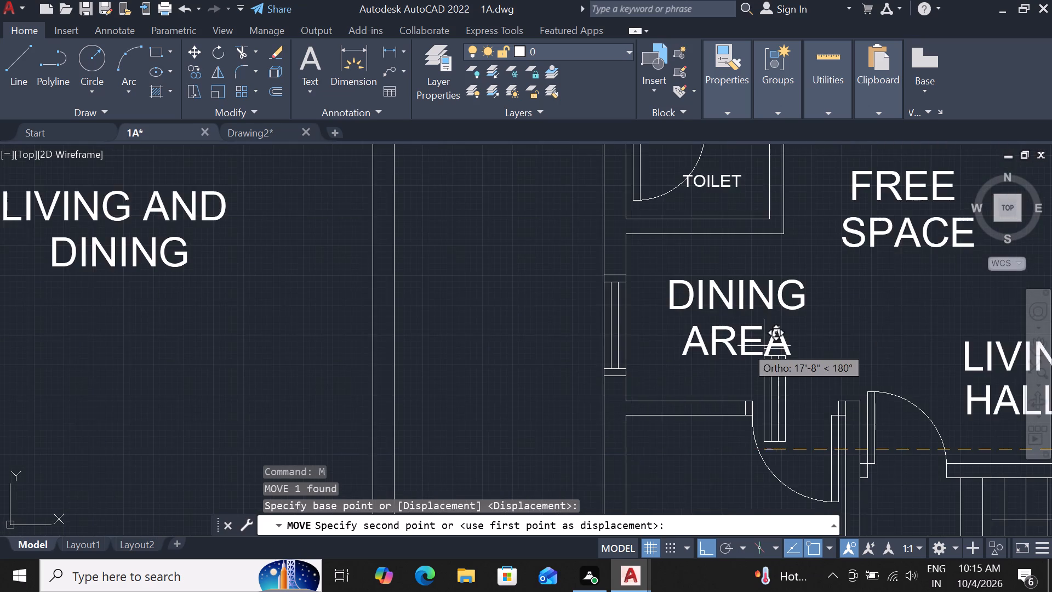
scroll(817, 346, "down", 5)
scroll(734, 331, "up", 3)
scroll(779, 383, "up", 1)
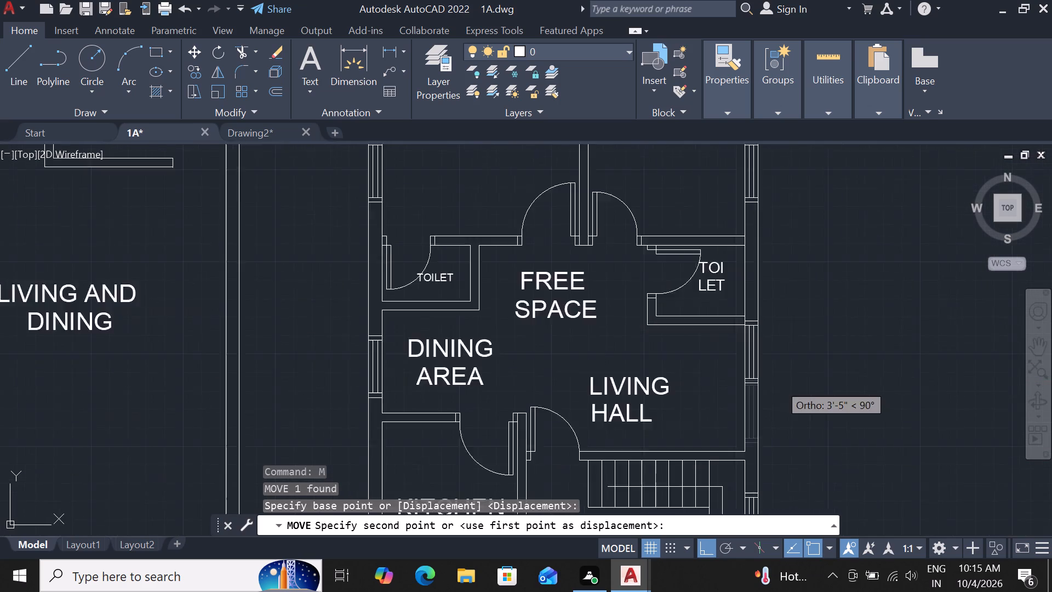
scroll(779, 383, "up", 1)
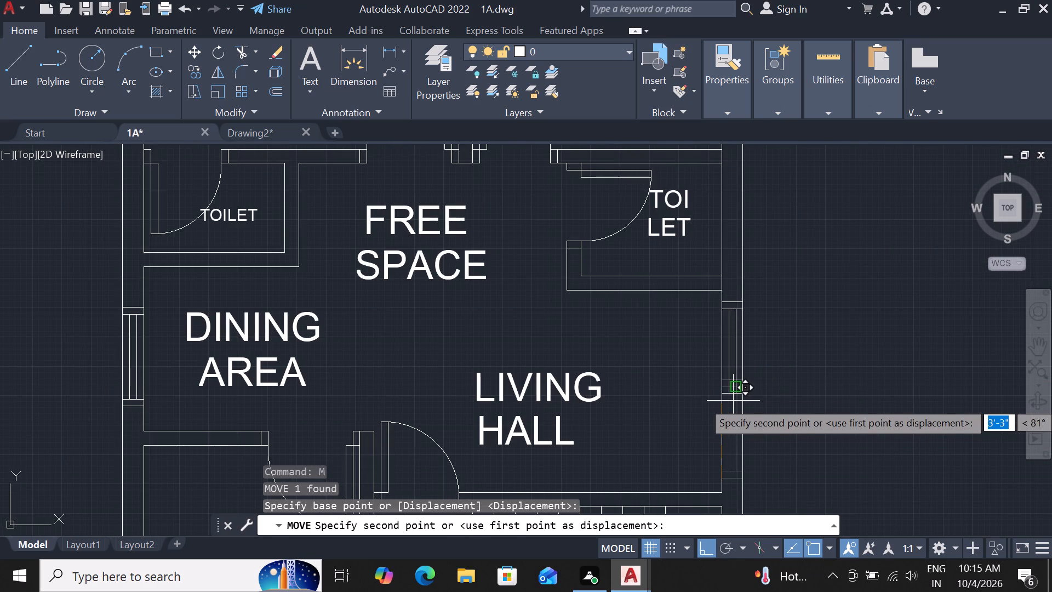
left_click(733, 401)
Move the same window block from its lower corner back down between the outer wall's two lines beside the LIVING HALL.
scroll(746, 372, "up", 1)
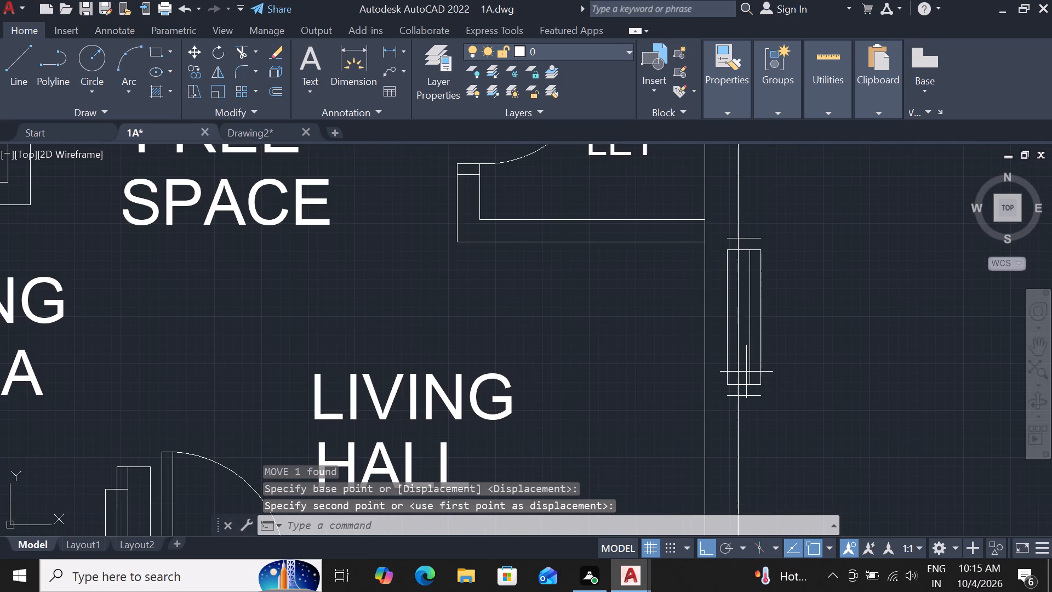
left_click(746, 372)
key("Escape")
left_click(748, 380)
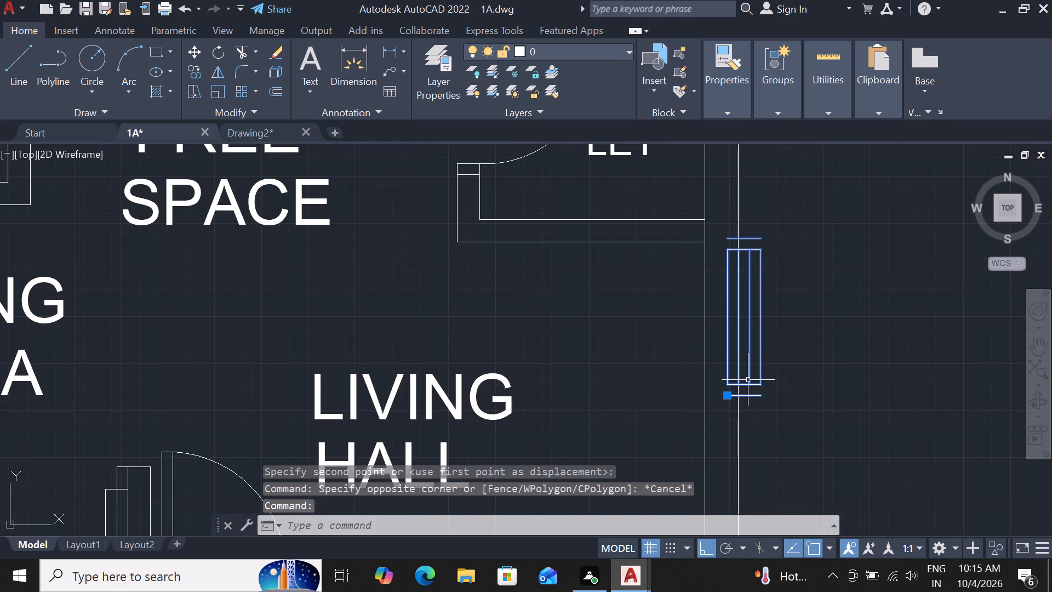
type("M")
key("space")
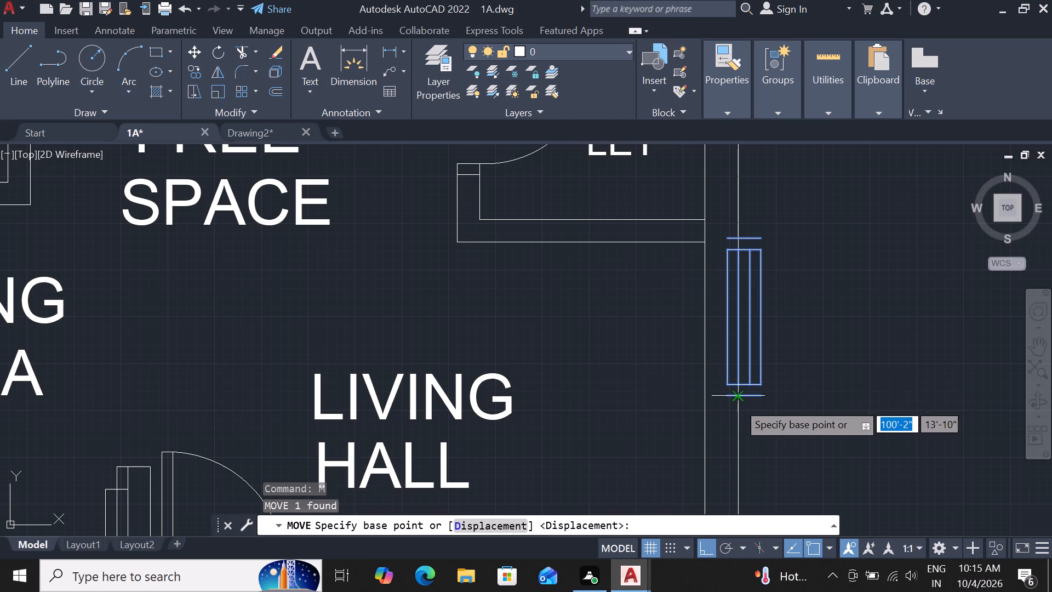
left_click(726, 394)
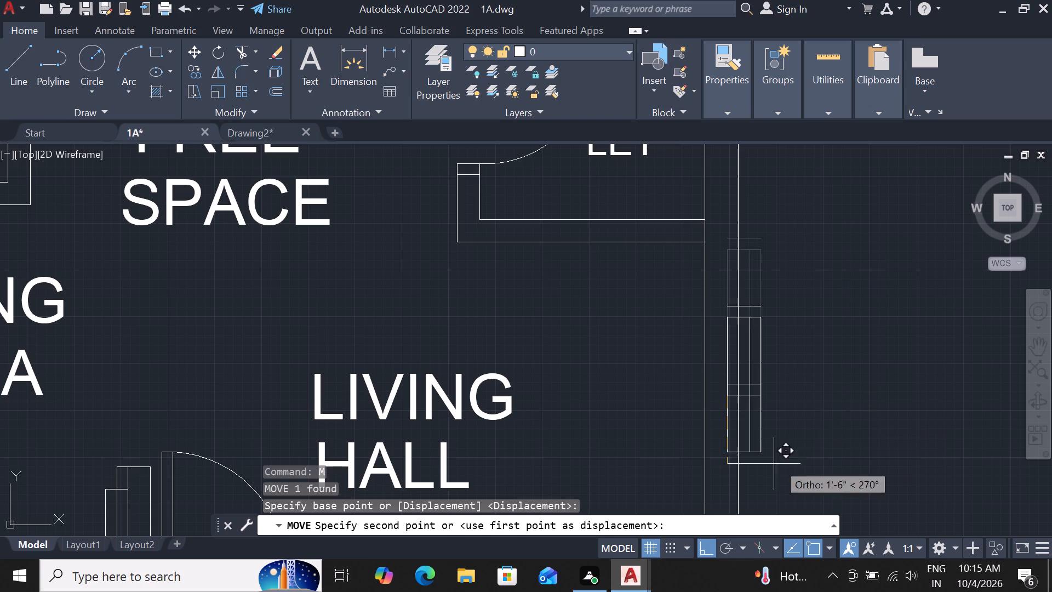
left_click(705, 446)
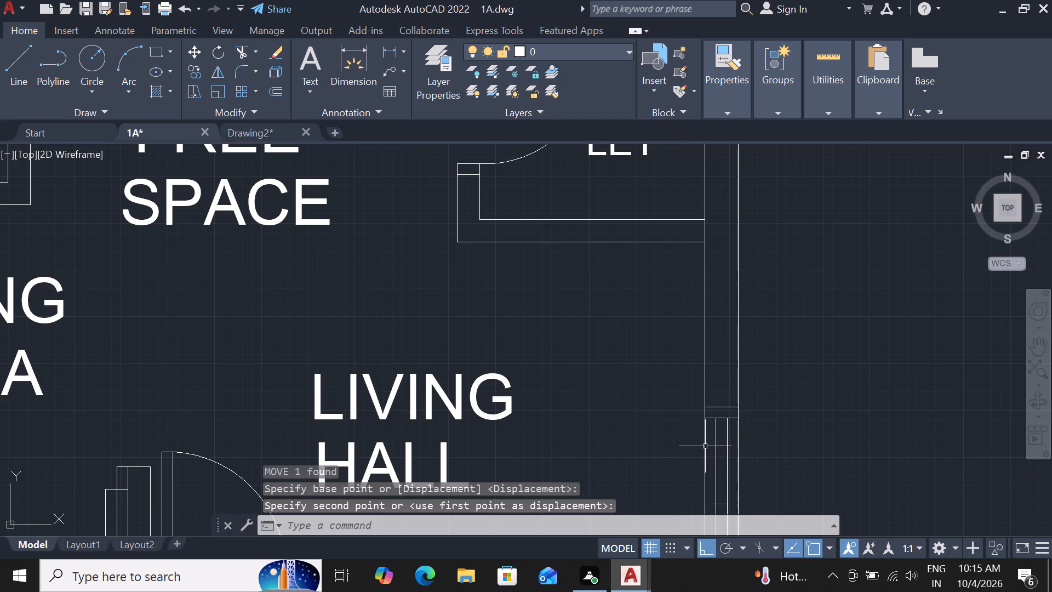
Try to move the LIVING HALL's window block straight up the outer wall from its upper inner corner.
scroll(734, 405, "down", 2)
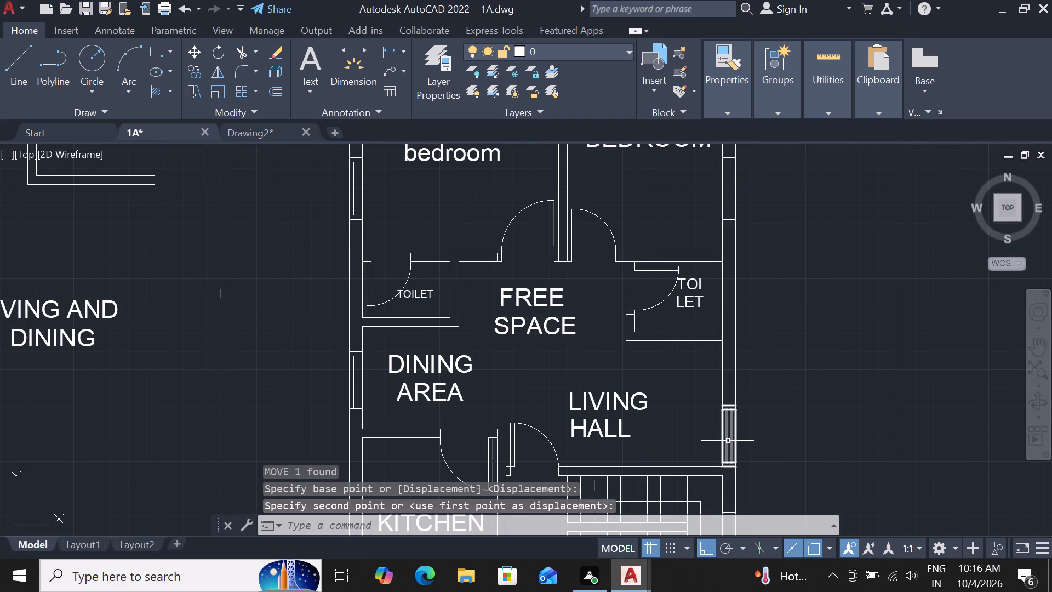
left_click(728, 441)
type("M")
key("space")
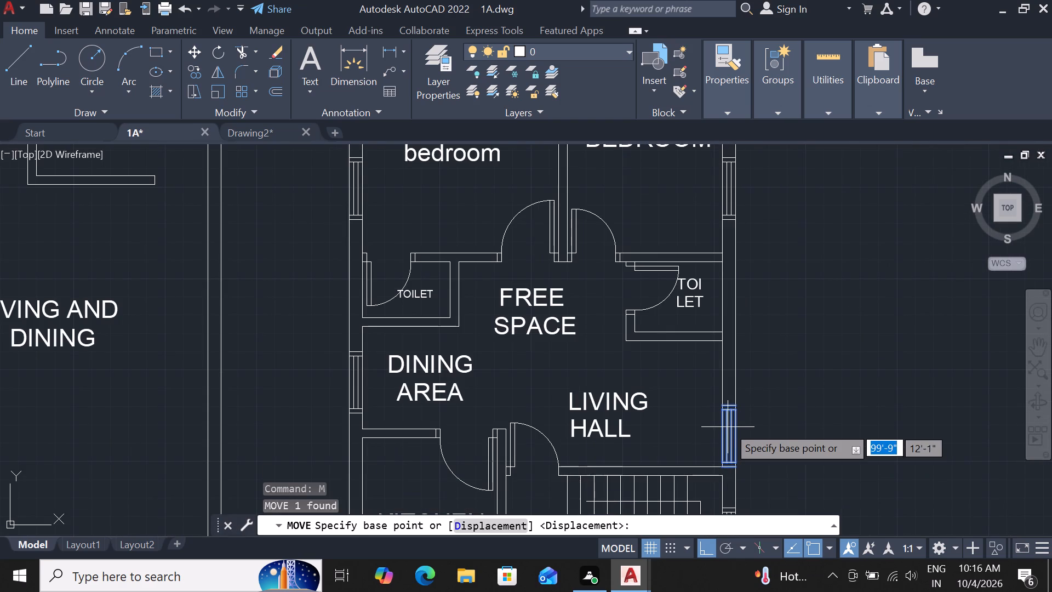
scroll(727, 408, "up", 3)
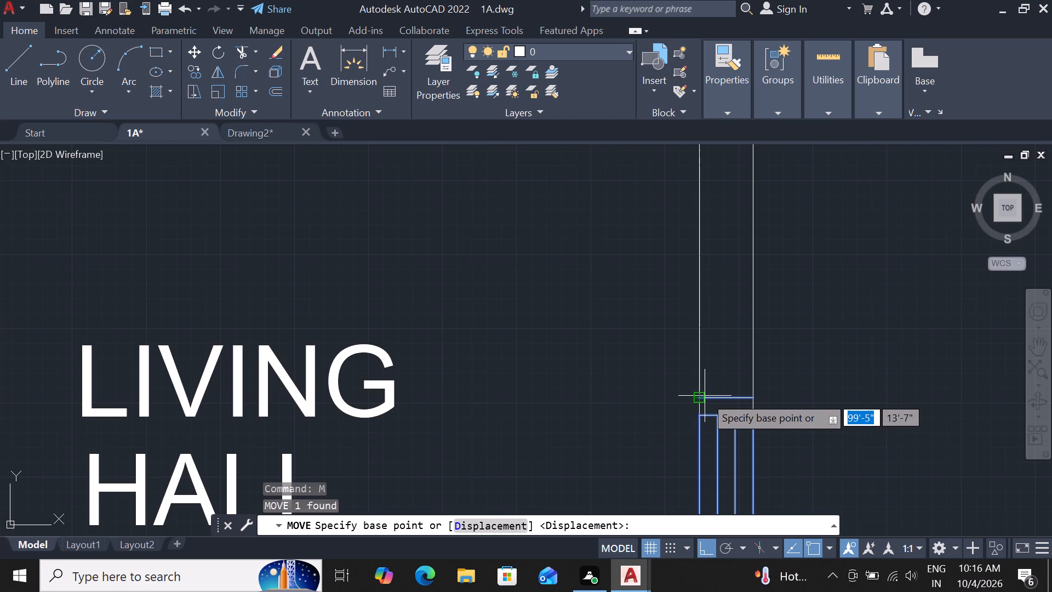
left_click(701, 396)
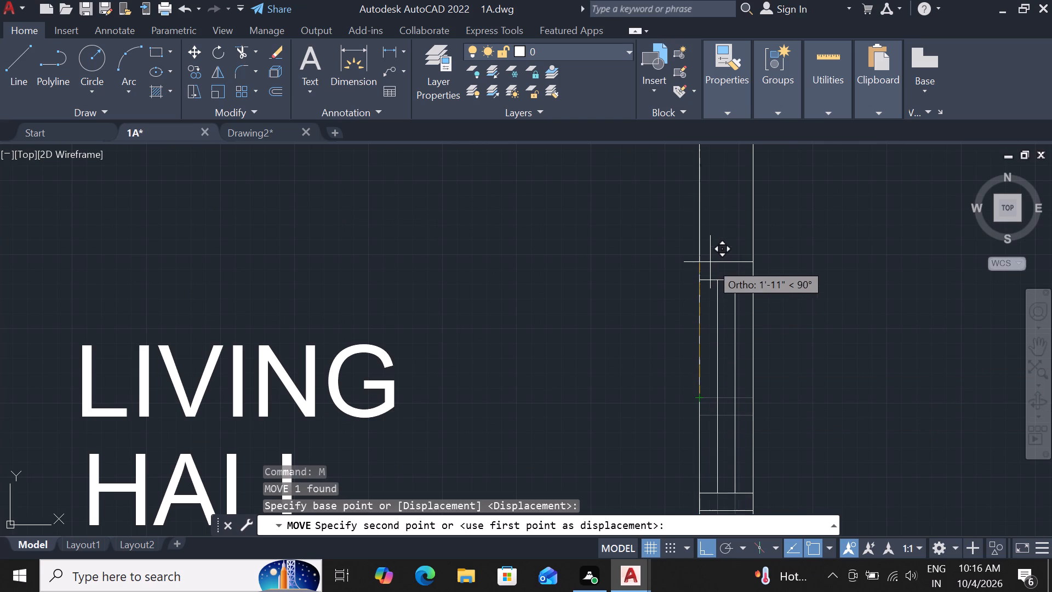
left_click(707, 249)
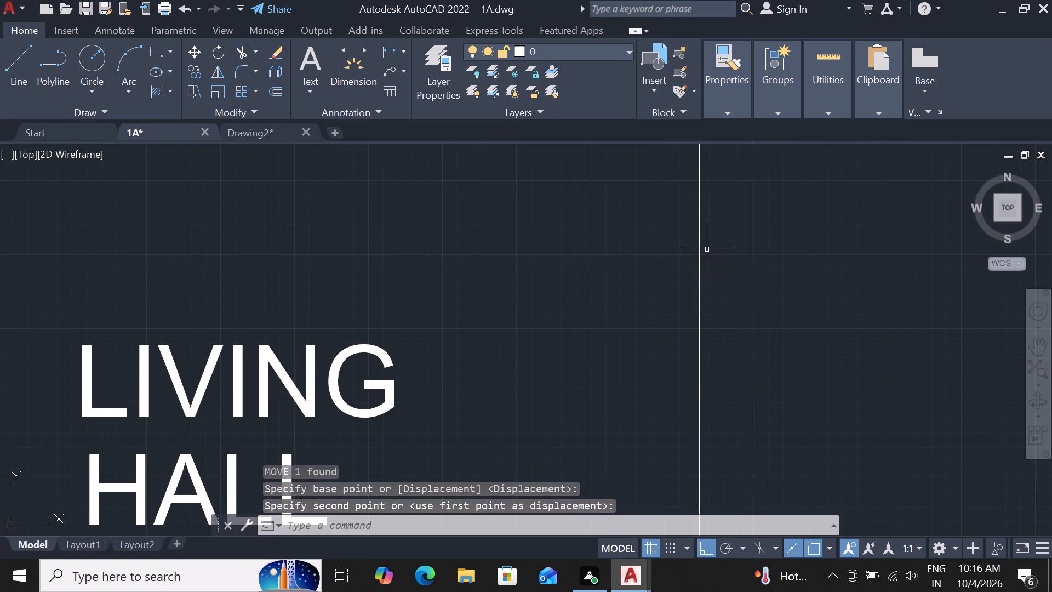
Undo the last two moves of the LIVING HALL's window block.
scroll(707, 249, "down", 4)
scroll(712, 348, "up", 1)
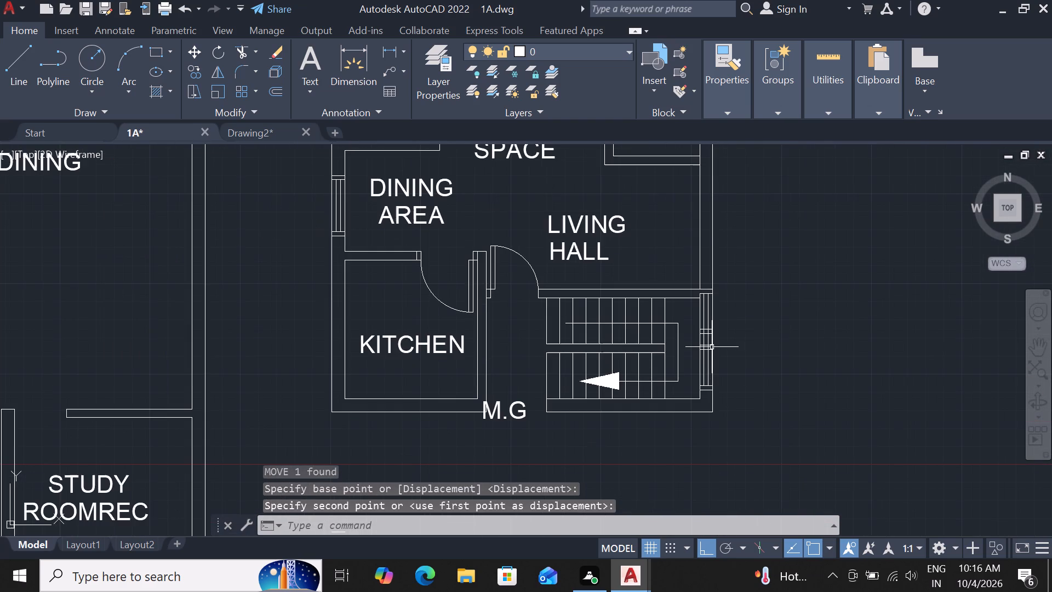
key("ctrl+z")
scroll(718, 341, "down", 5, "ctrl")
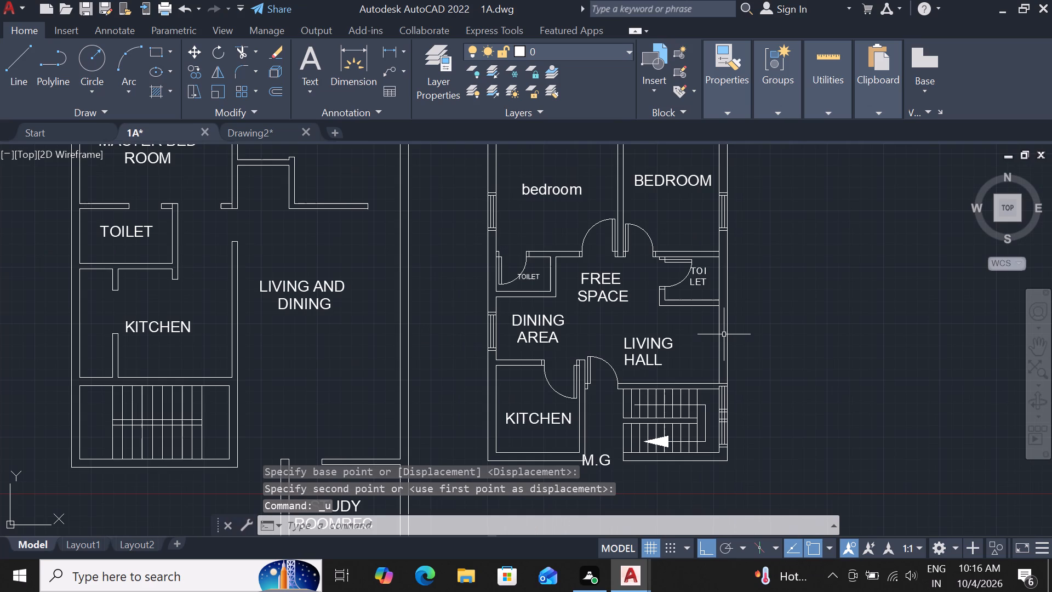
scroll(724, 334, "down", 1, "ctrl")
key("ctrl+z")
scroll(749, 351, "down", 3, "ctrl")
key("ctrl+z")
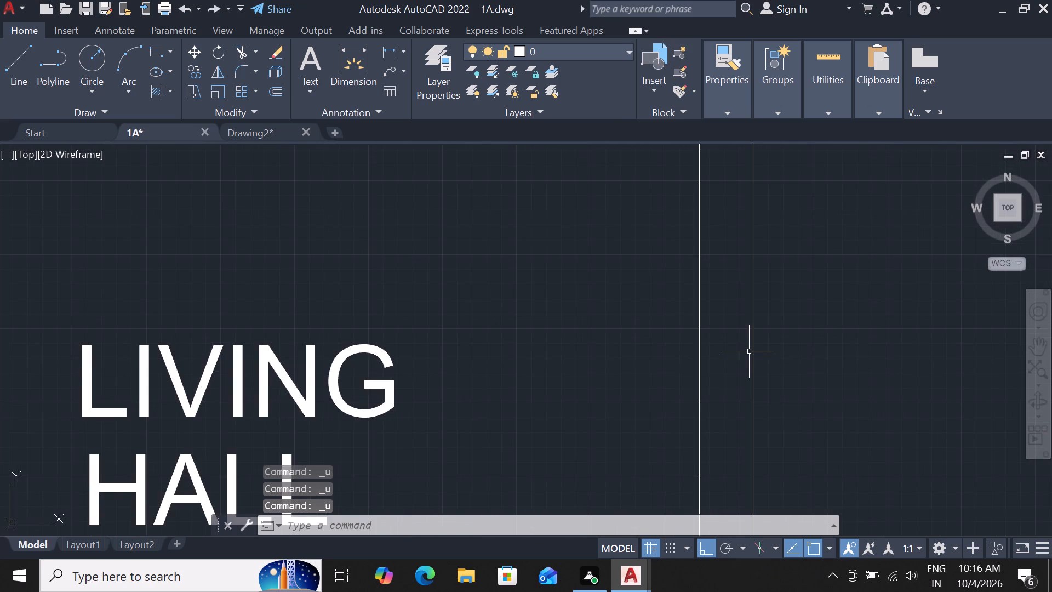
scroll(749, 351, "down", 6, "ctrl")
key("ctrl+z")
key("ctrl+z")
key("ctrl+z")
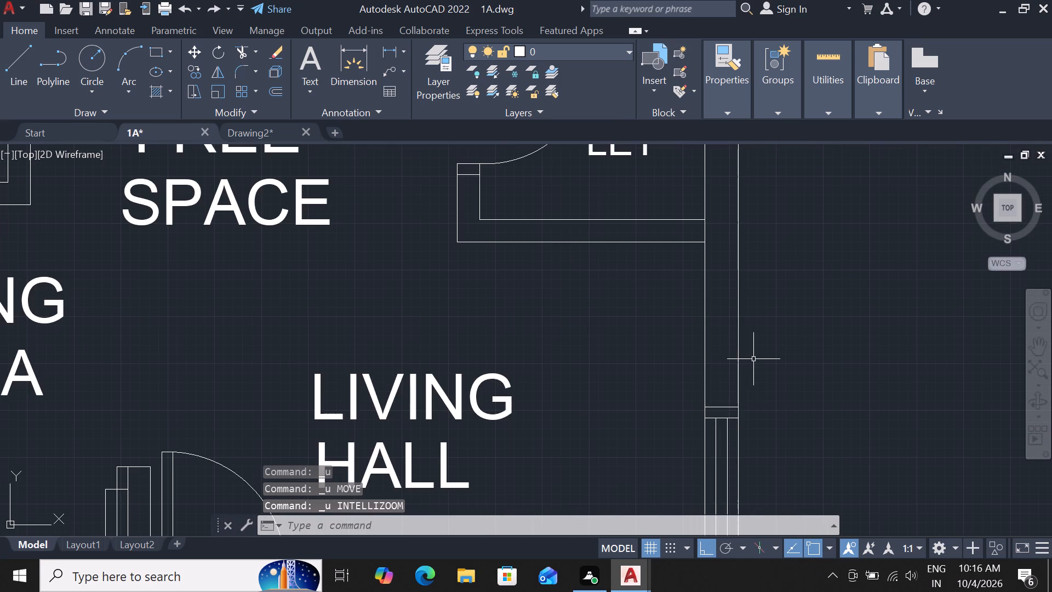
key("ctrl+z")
Erase the misaligned window block at the LIVING HALL's outer wall.
left_click(759, 354, "ctrl")
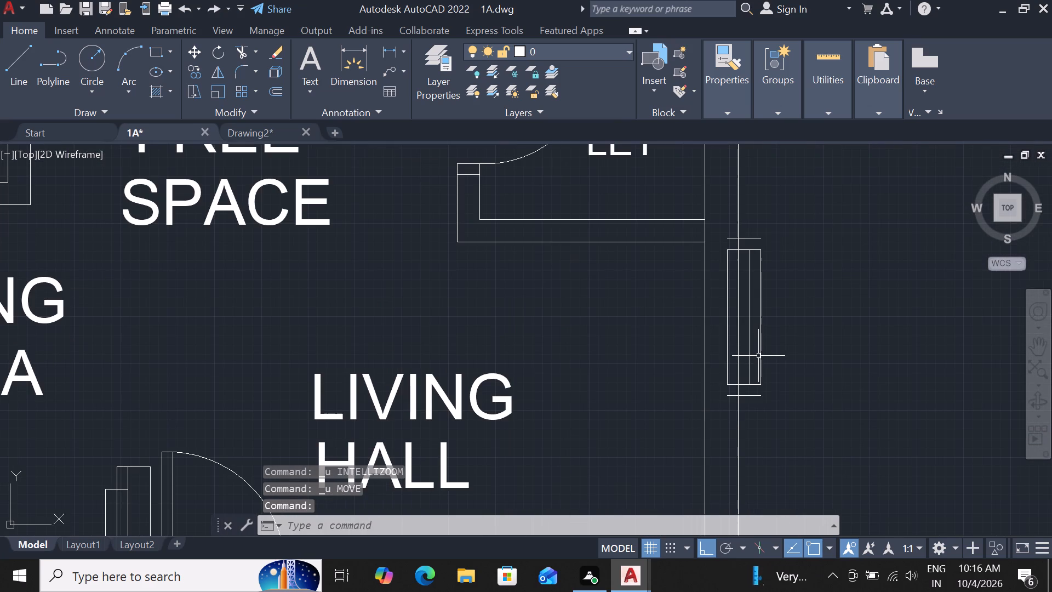
left_click(757, 356)
left_click(737, 345)
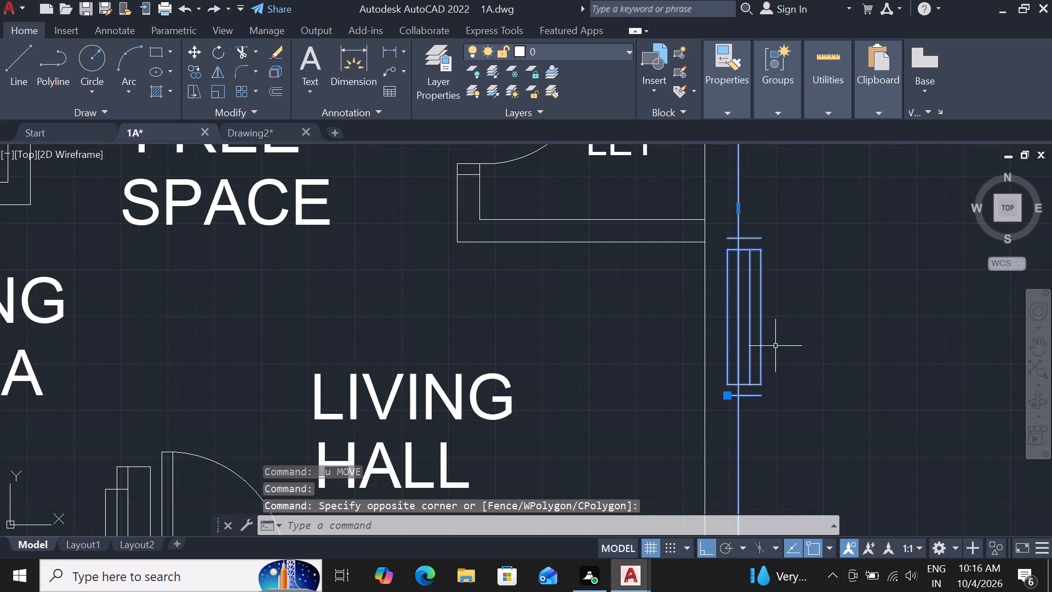
left_click(779, 348)
key("Escape")
key("Escape")
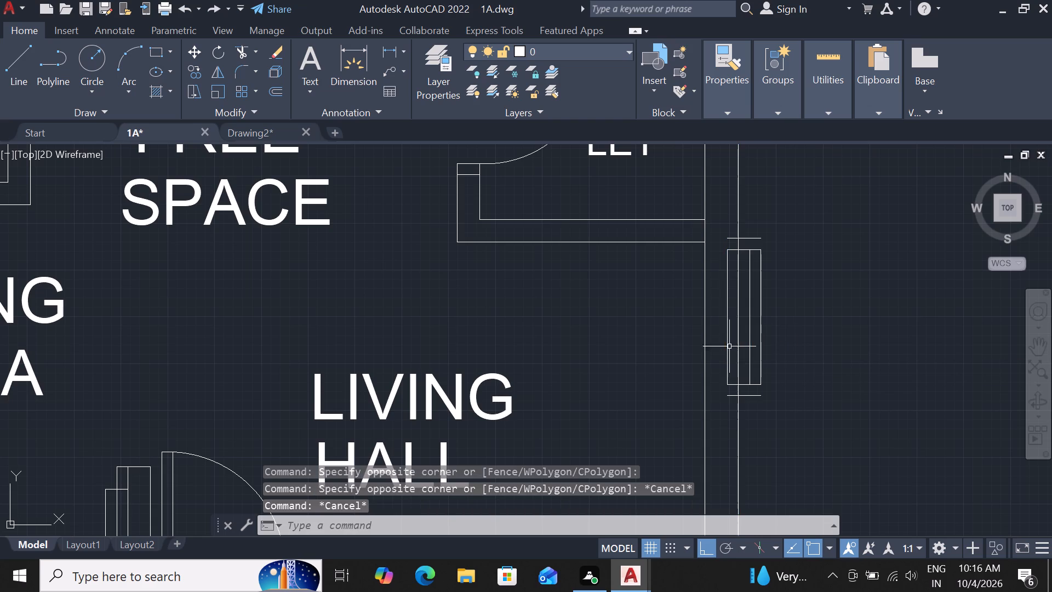
left_click(746, 337)
left_click(750, 334)
left_click(751, 334)
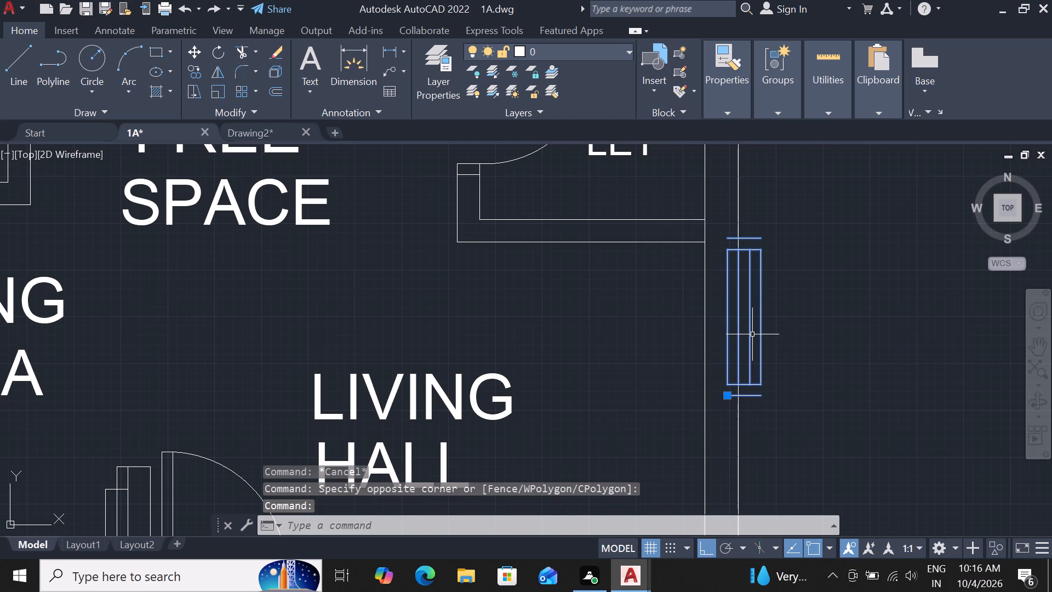
key("Delete")
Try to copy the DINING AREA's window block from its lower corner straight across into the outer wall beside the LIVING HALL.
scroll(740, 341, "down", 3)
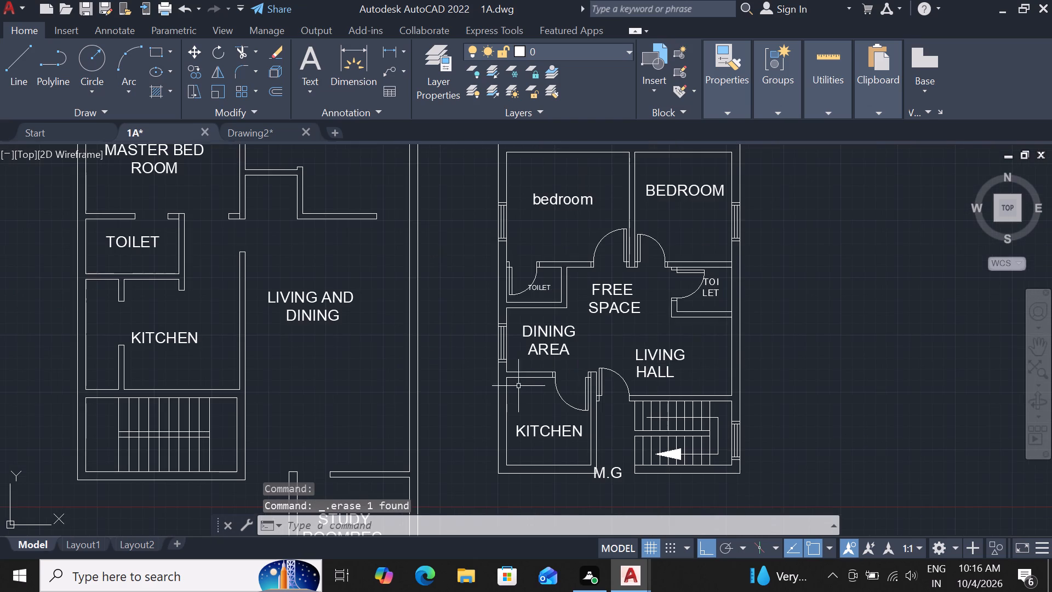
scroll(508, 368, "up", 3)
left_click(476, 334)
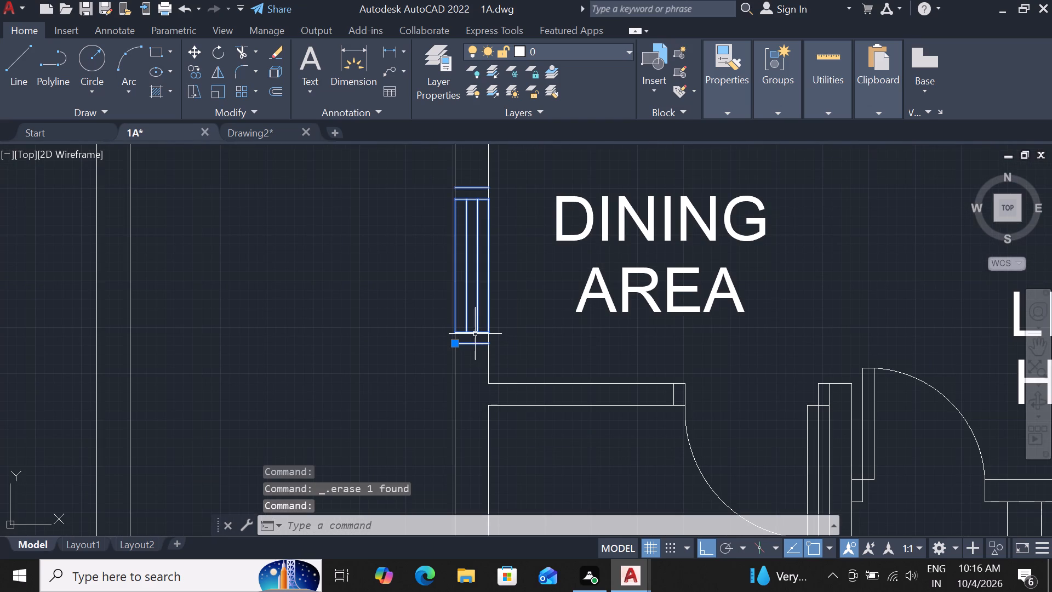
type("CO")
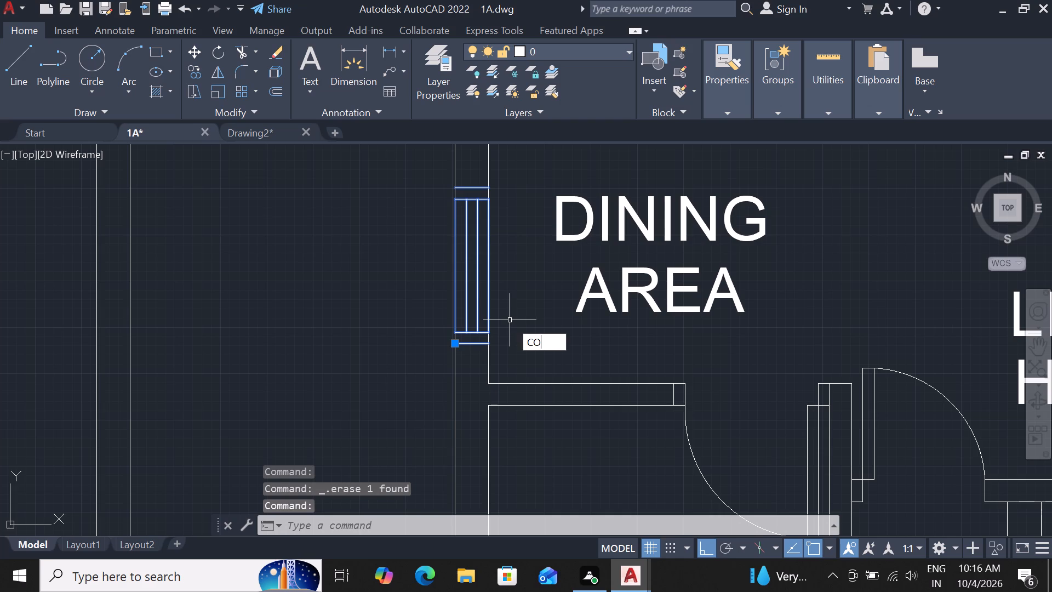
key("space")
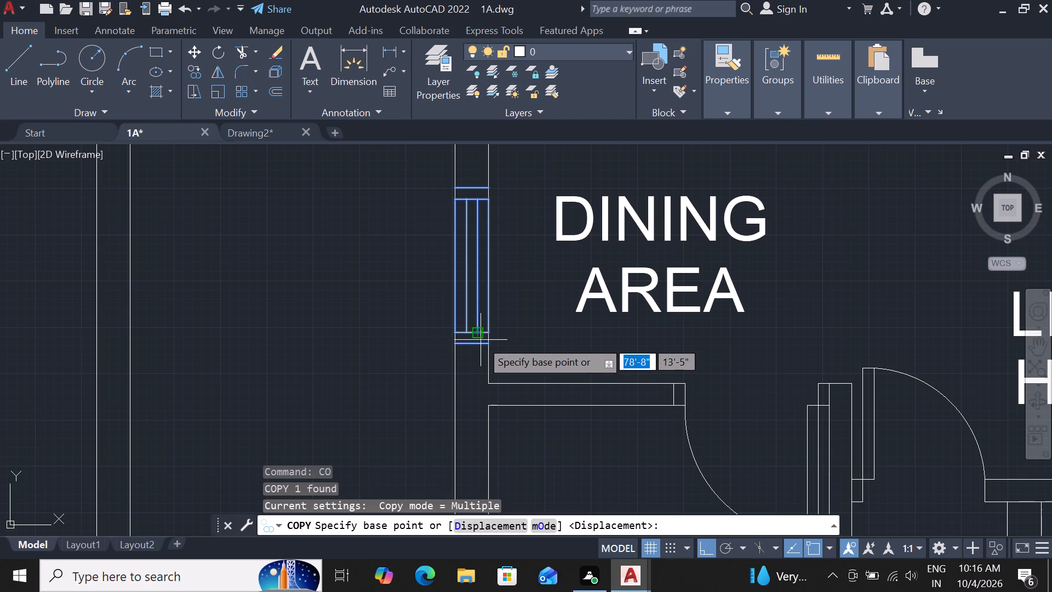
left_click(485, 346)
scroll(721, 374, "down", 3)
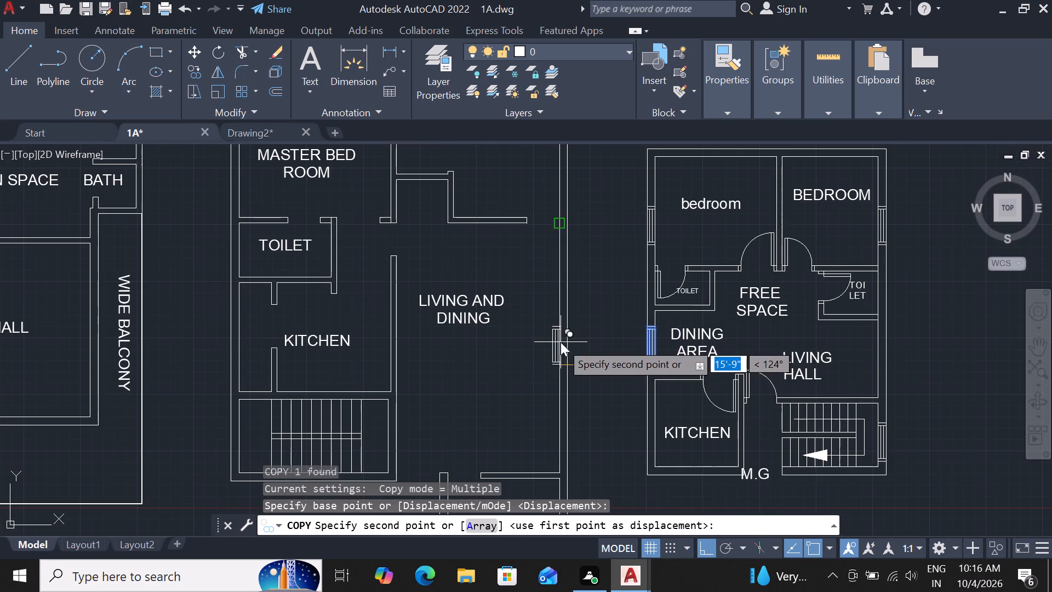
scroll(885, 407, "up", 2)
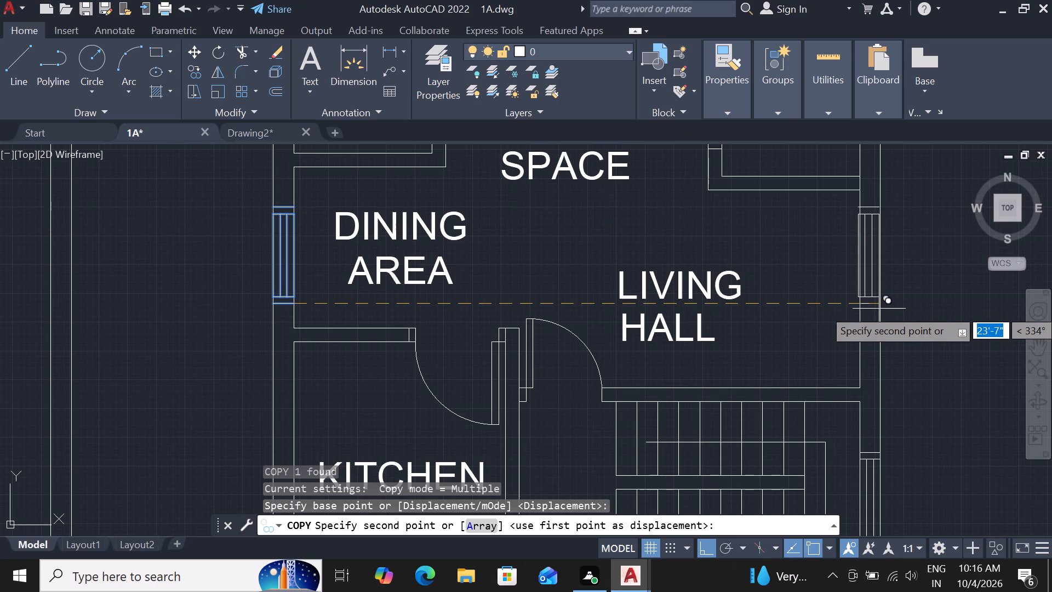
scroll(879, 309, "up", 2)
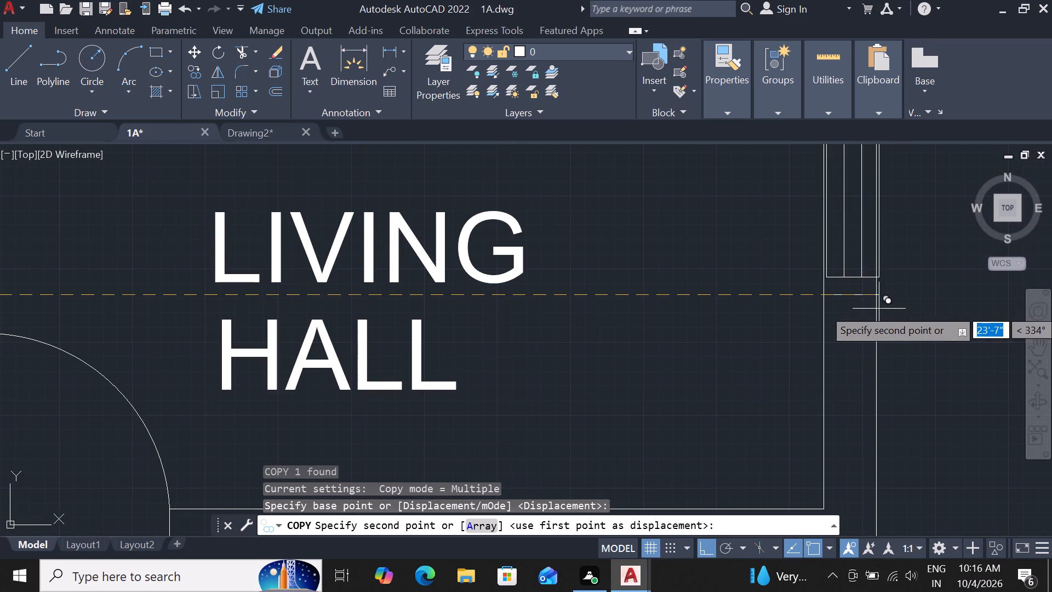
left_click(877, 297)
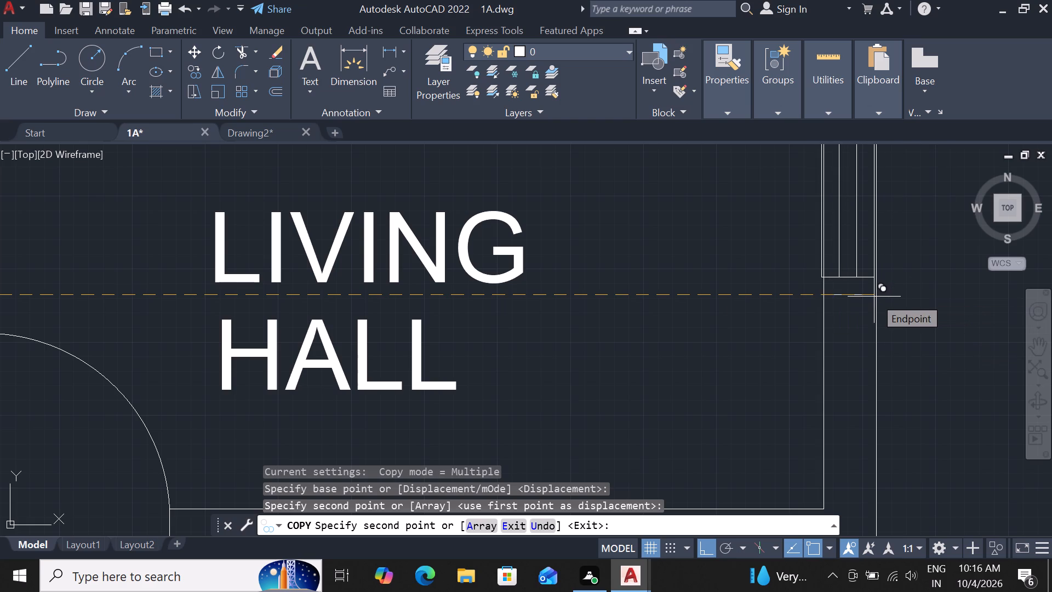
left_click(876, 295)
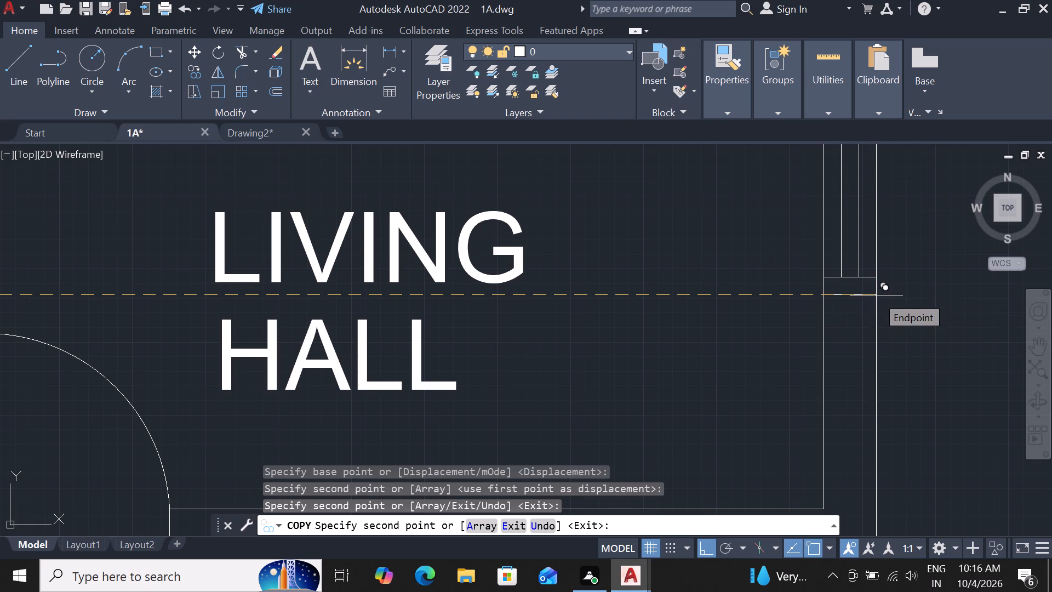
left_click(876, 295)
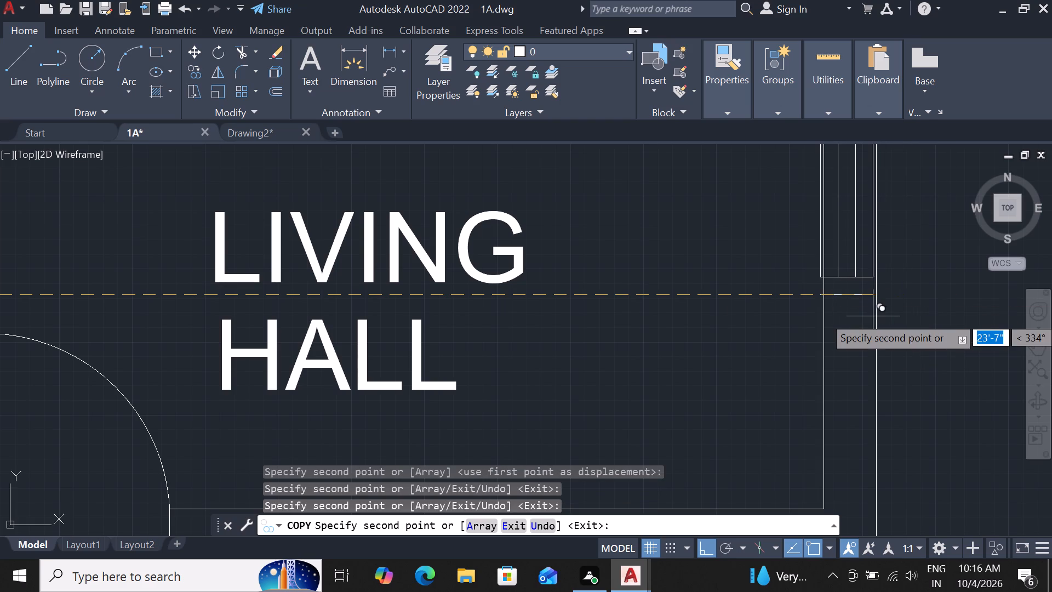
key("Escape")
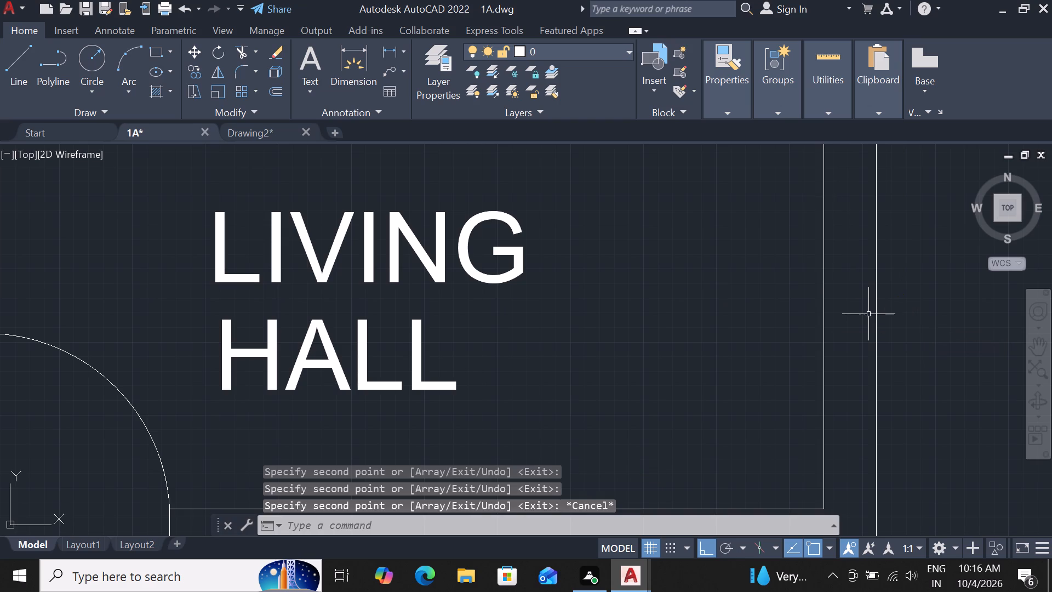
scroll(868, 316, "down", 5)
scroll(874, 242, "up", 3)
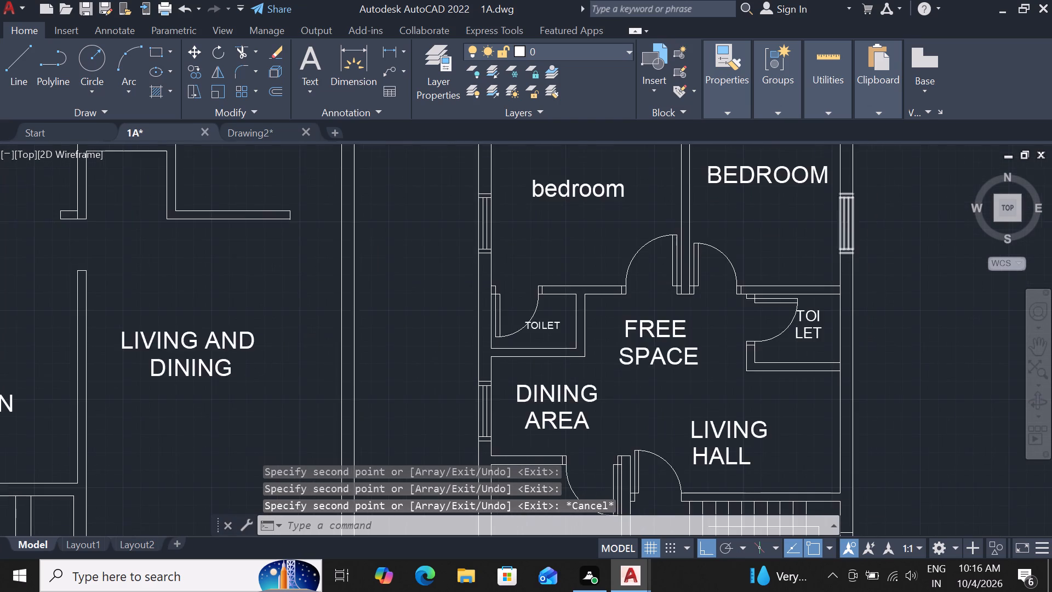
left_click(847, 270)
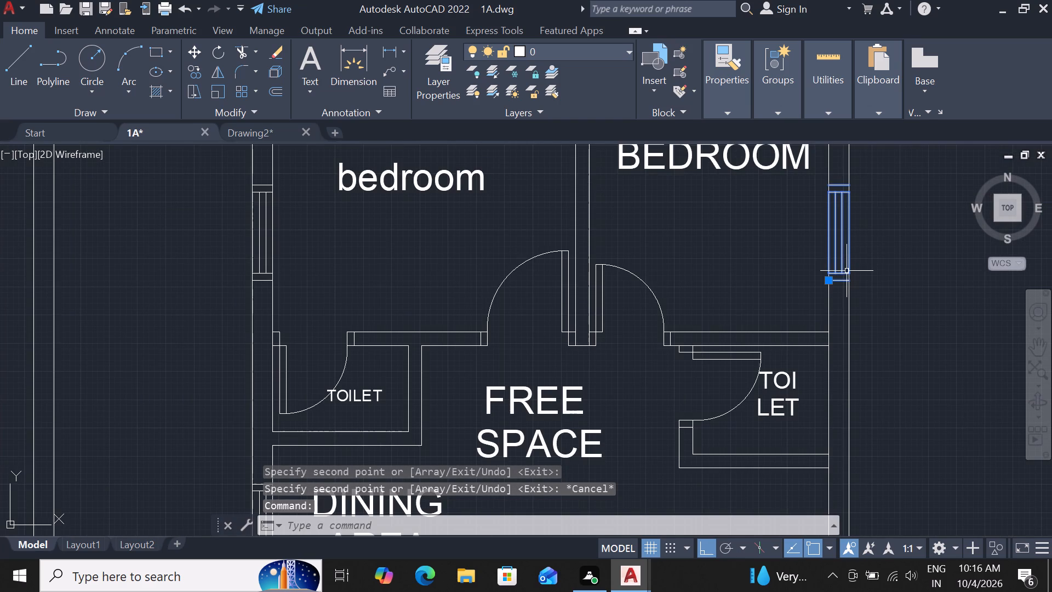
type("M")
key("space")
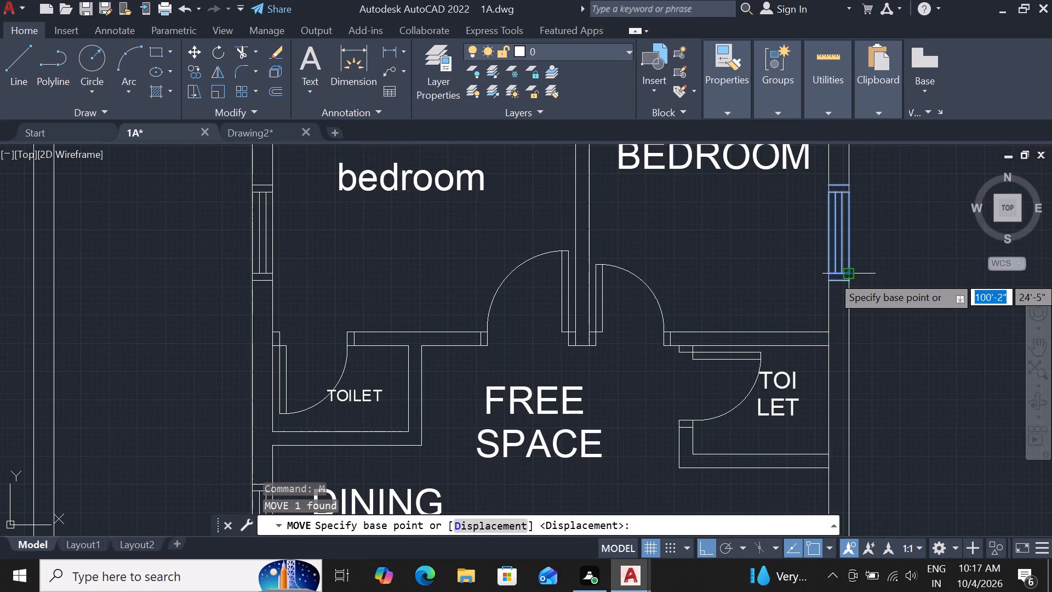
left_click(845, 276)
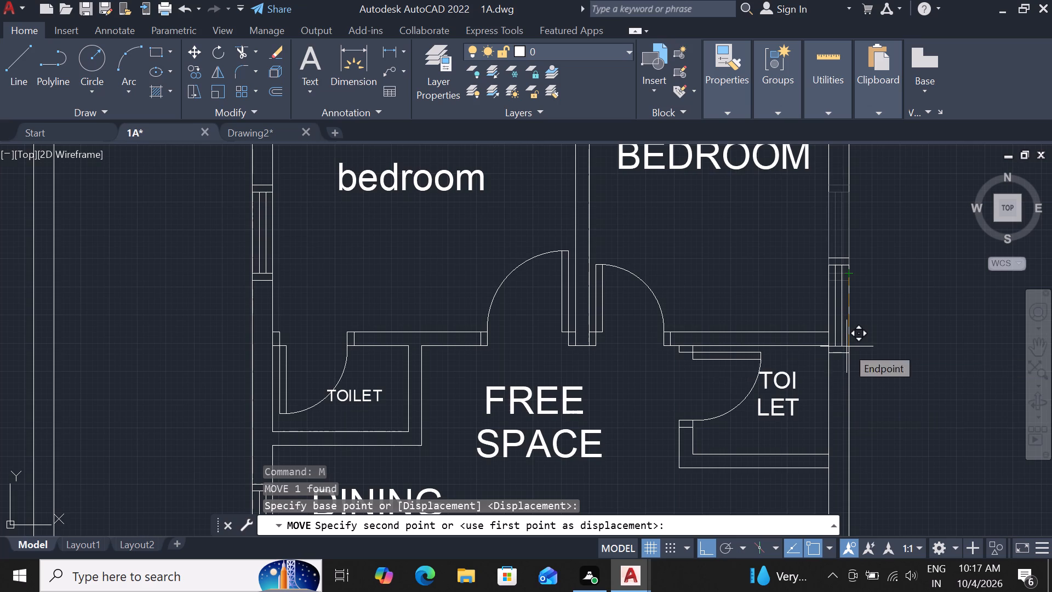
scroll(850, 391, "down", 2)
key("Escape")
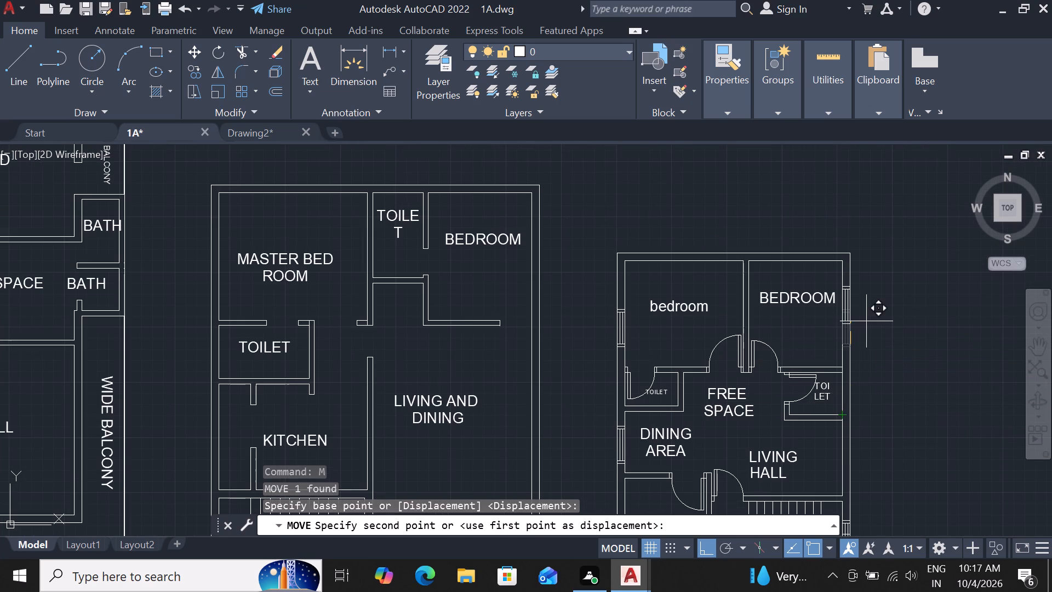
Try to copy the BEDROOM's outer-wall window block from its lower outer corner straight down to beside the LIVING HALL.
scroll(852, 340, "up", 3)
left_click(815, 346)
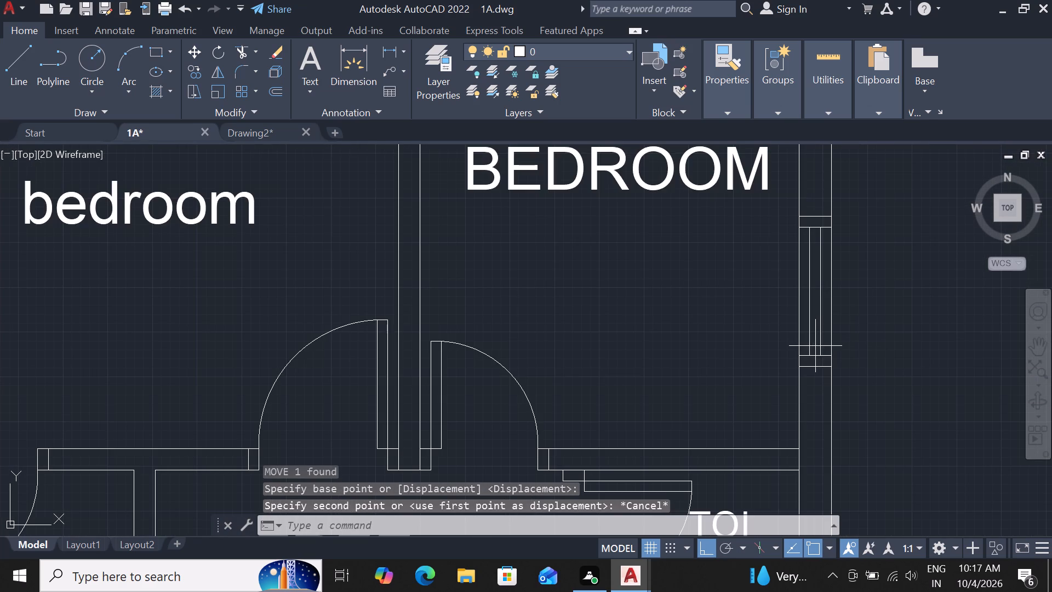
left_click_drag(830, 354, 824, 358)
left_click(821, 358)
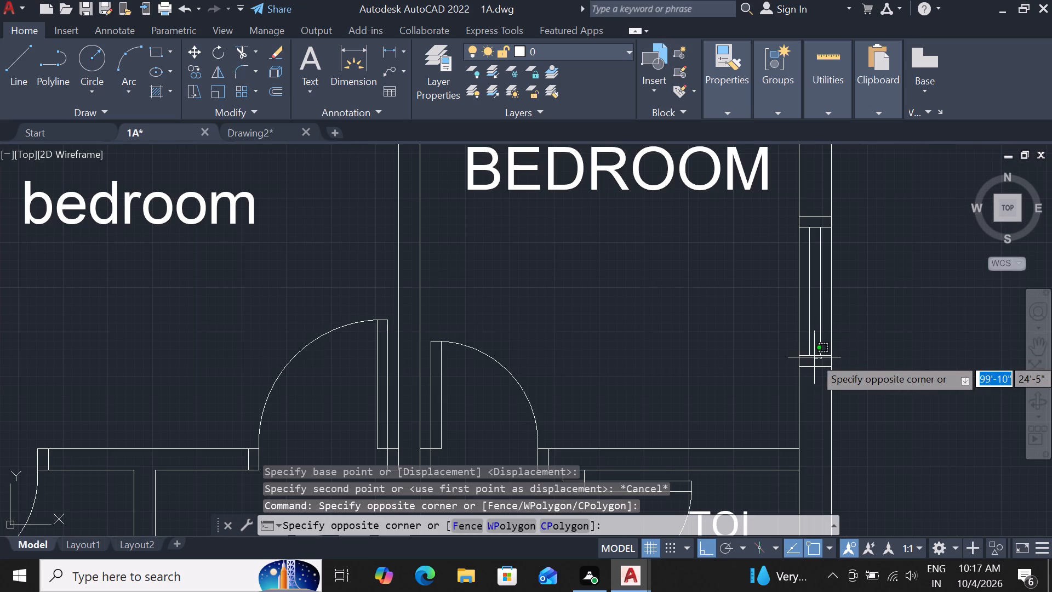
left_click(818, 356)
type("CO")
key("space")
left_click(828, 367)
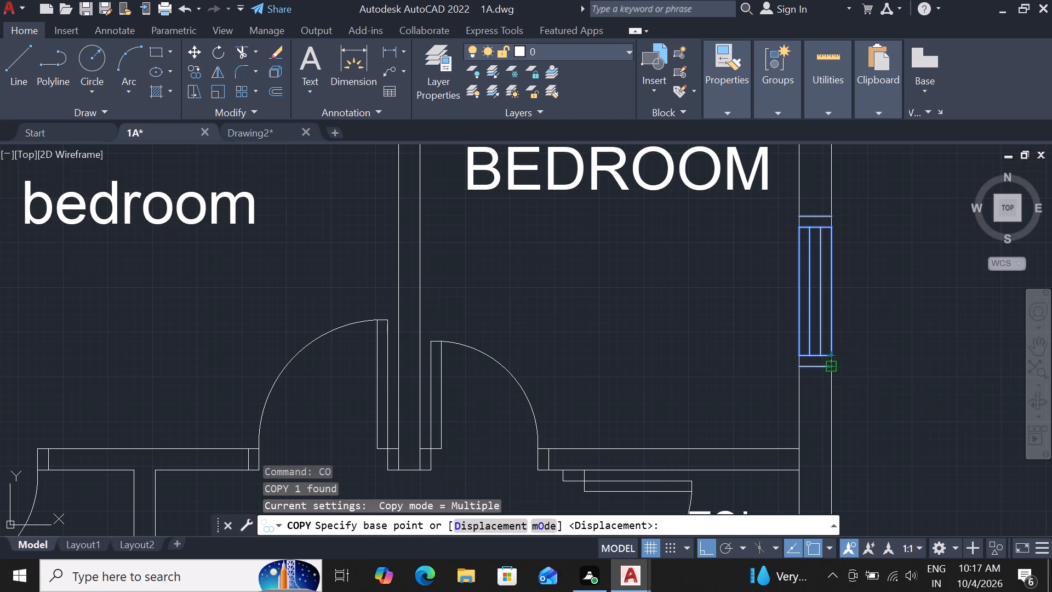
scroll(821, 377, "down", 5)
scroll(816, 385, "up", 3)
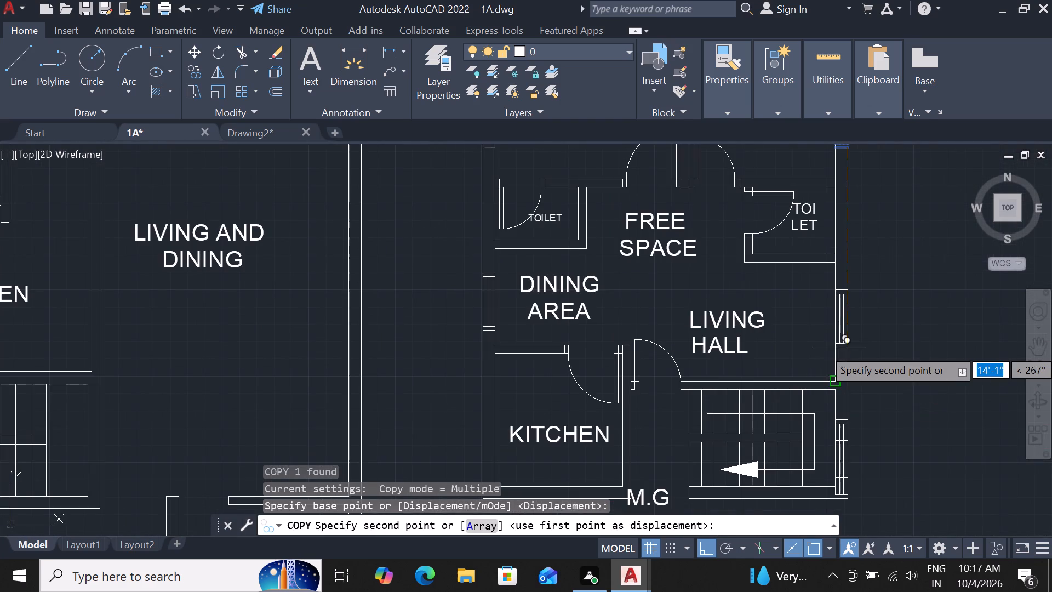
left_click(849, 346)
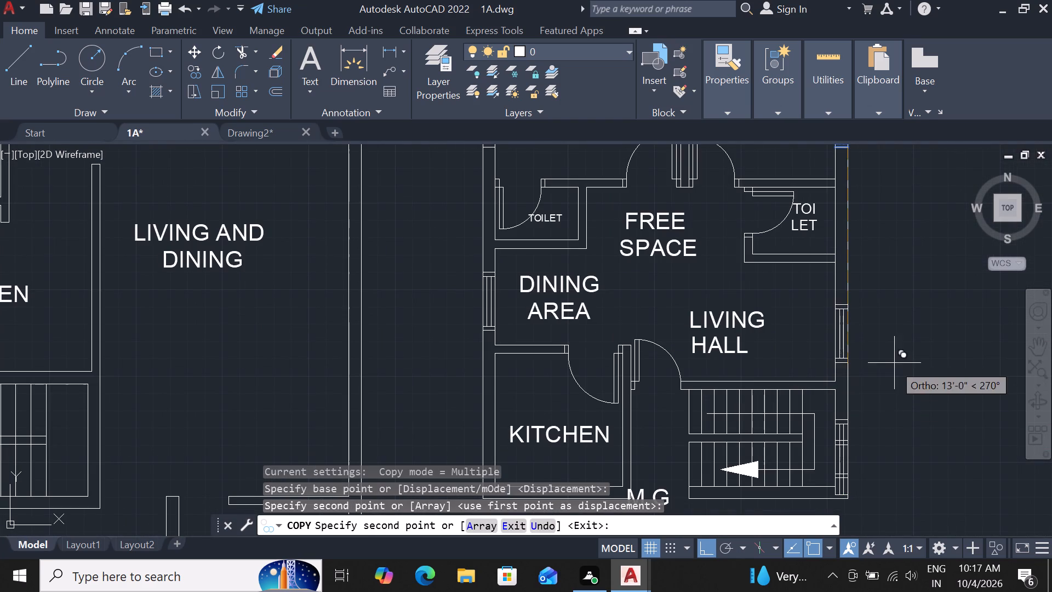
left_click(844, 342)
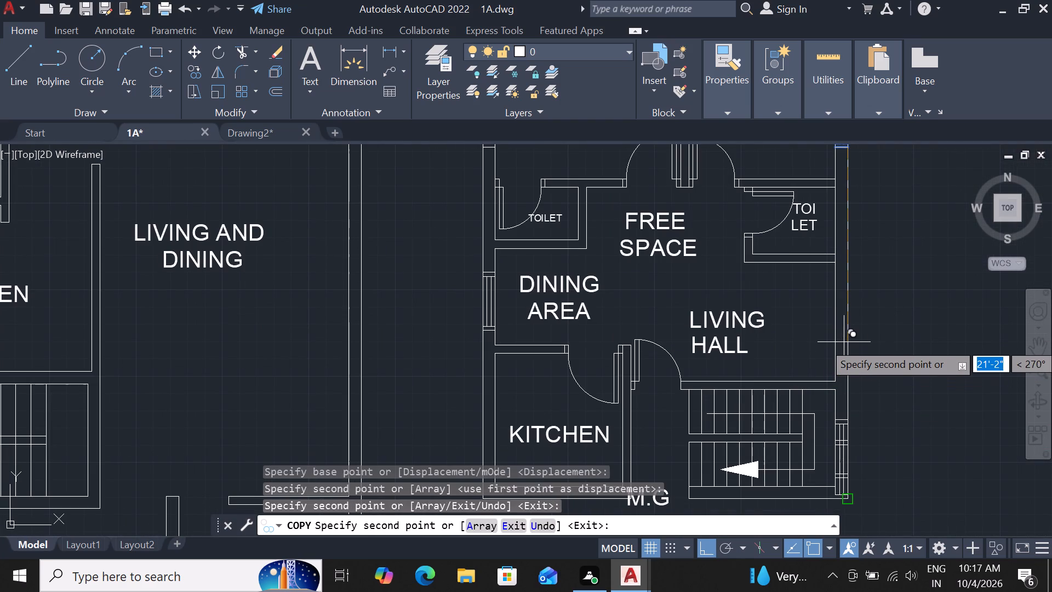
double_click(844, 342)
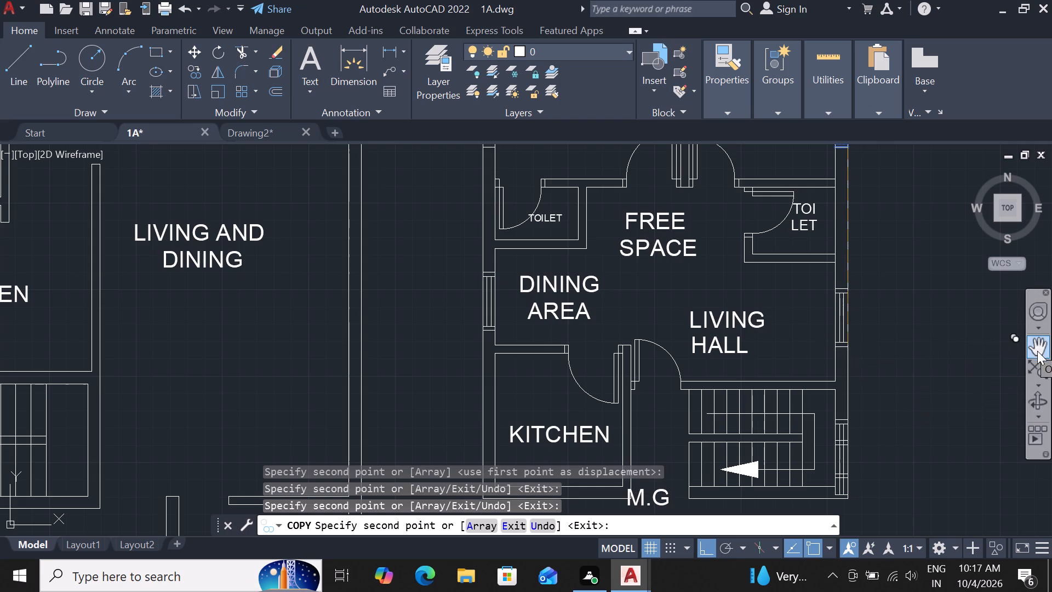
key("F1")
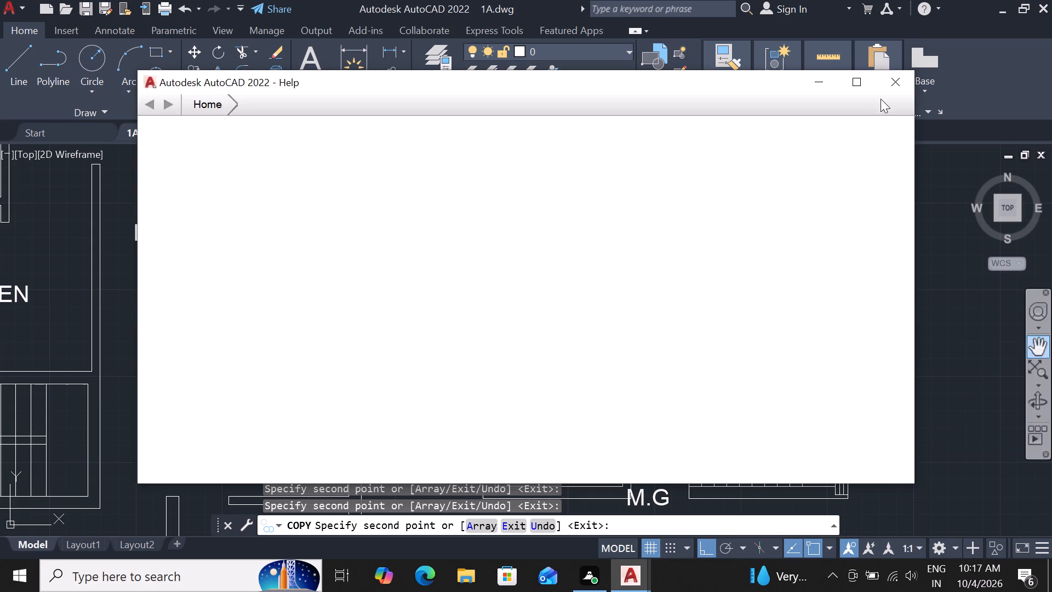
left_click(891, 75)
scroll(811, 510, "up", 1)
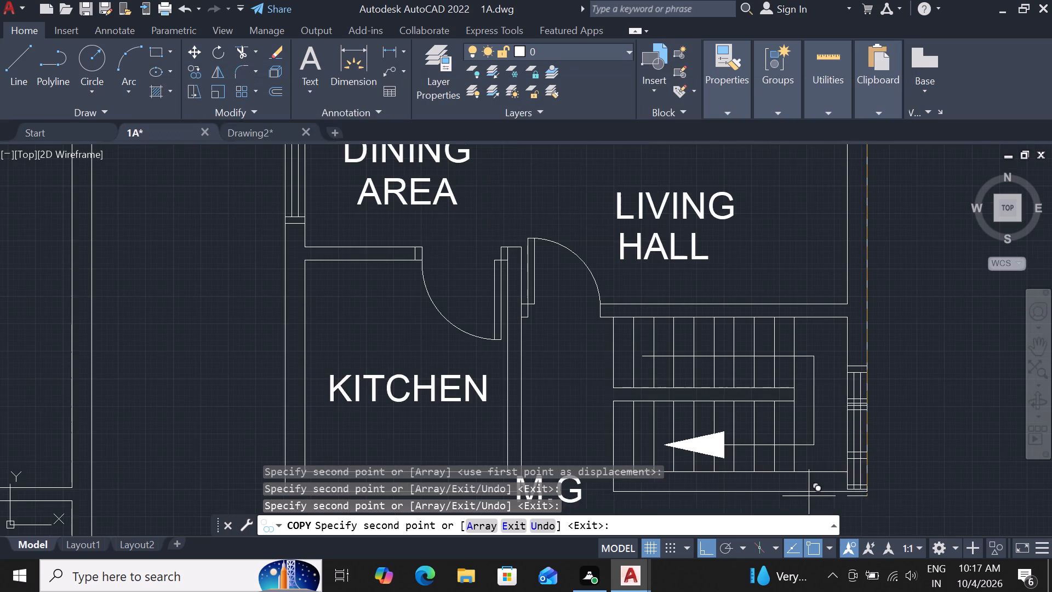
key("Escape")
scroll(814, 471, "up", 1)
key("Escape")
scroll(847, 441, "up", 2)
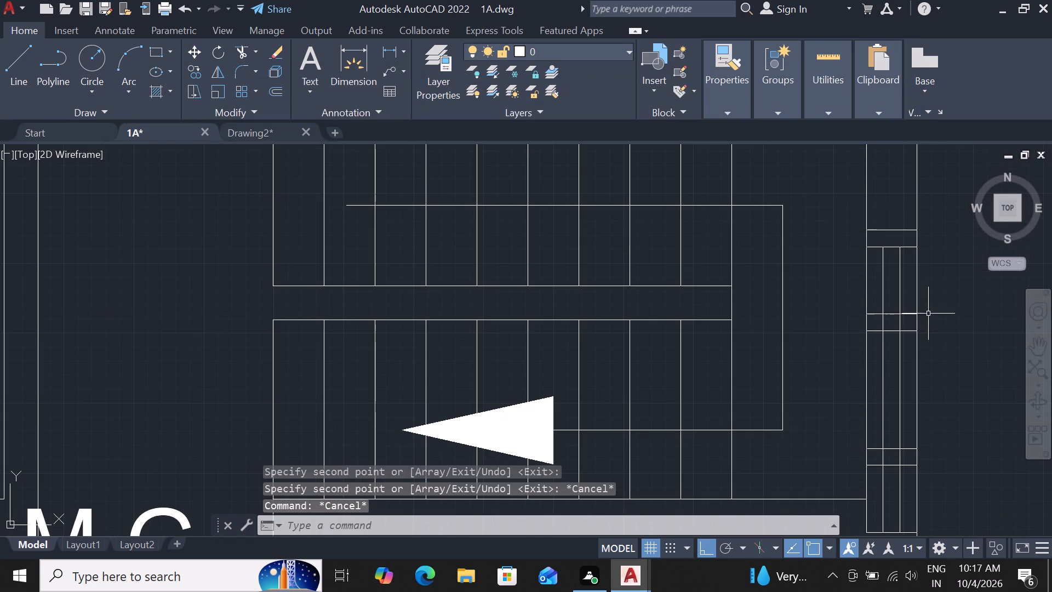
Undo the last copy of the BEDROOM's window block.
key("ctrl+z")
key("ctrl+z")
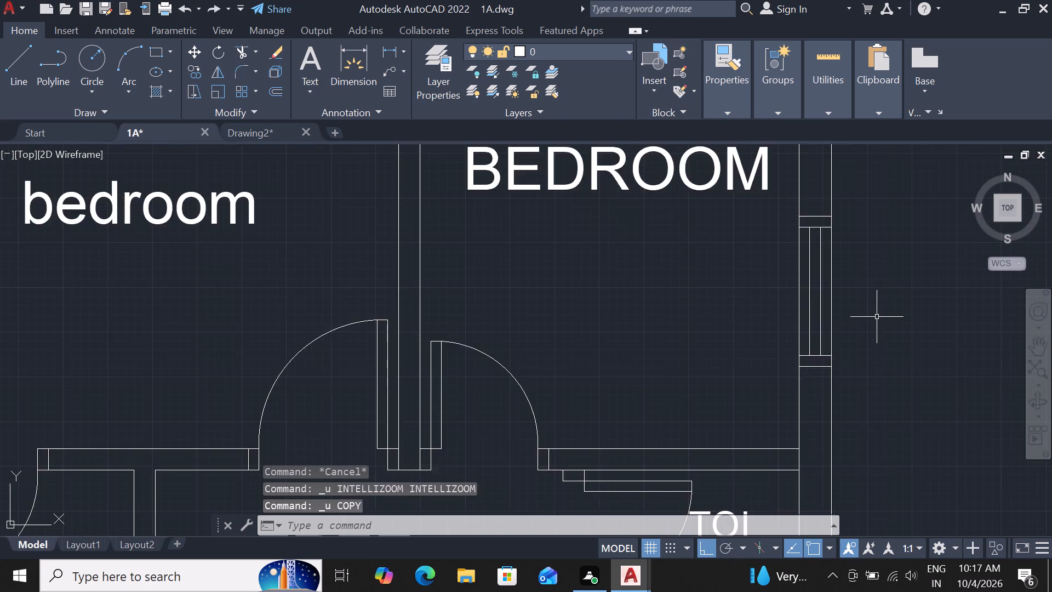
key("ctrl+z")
Erase all the overlapping window blocks in the outer wall beside the staircase.
scroll(875, 330, "down", 2, "ctrl")
scroll(862, 443, "up", 3, "ctrl")
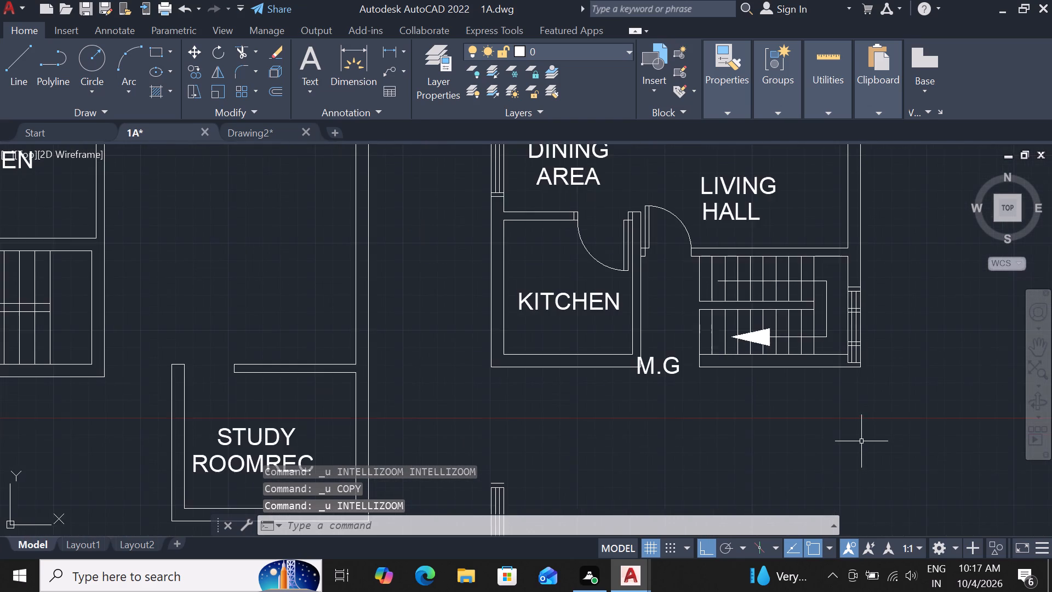
scroll(853, 350, "up", 3, "ctrl")
left_click(857, 293, "ctrl")
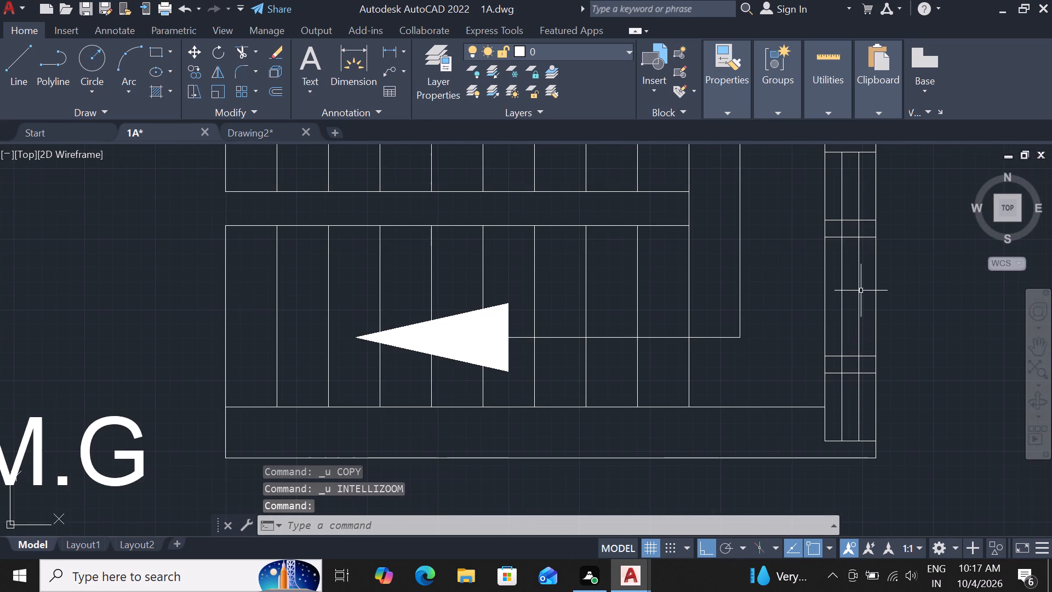
left_click(862, 290)
left_click(857, 301)
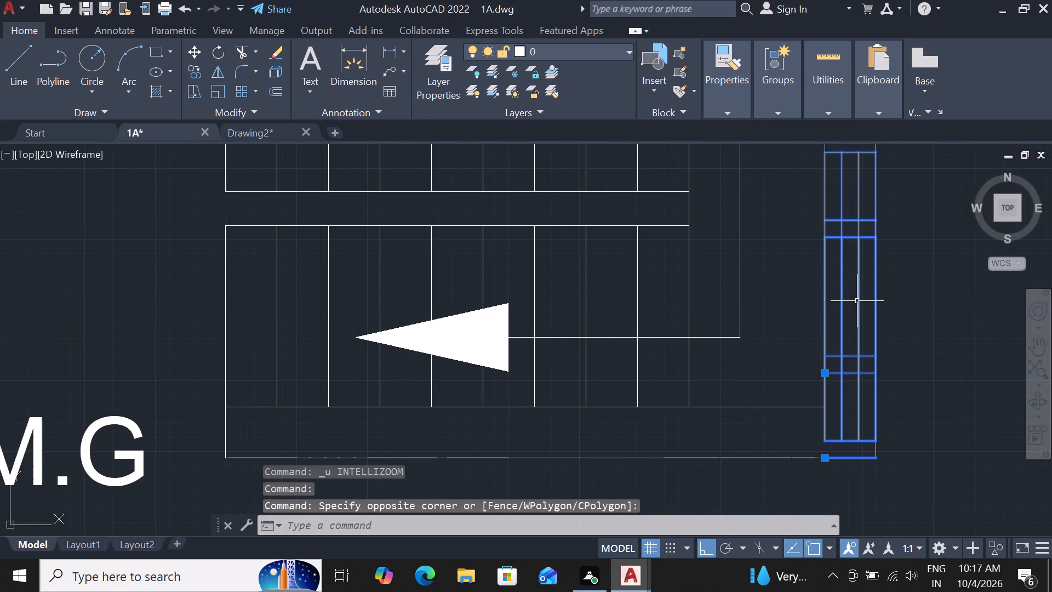
key("Delete")
Copy the BEDROOM's outer-wall window block from its lower end down to two spots beside the staircase's lower flight.
scroll(859, 333, "down", 2)
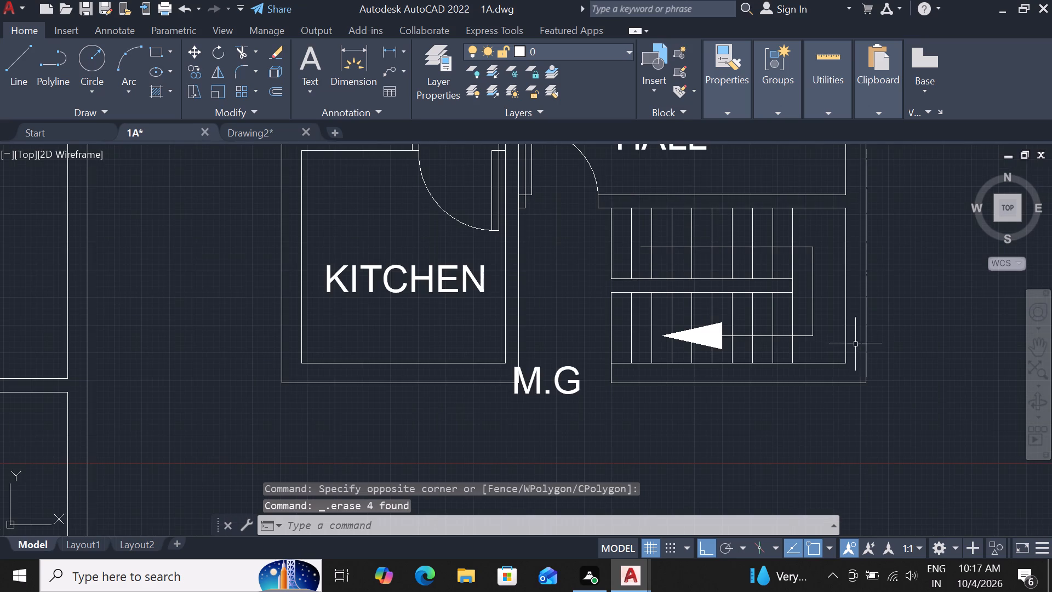
scroll(822, 412, "down", 1)
scroll(830, 317, "up", 2)
scroll(841, 250, "down", 3)
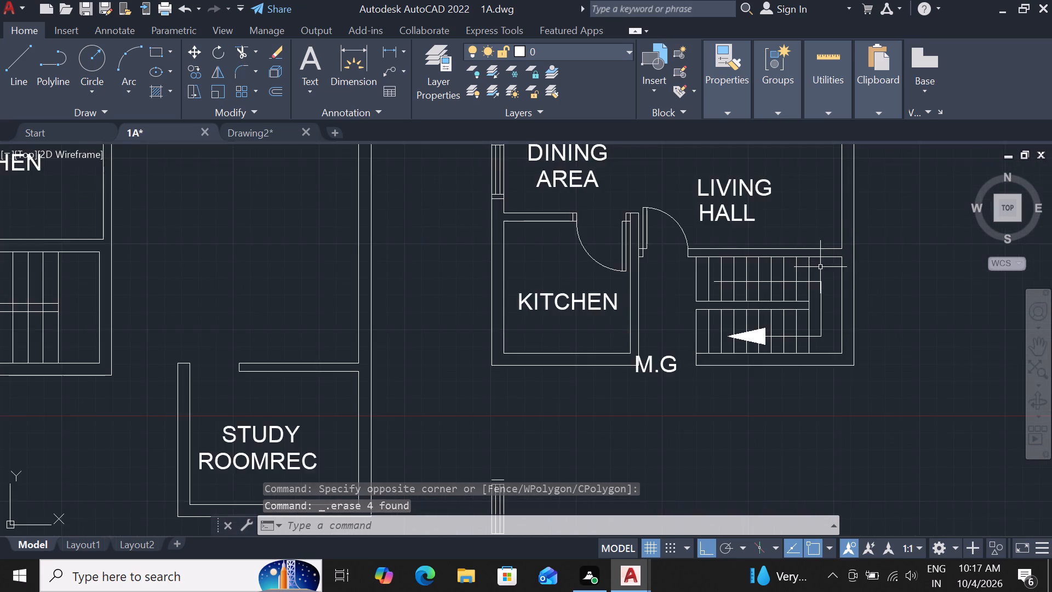
scroll(836, 218, "down", 3)
scroll(834, 154, "up", 3)
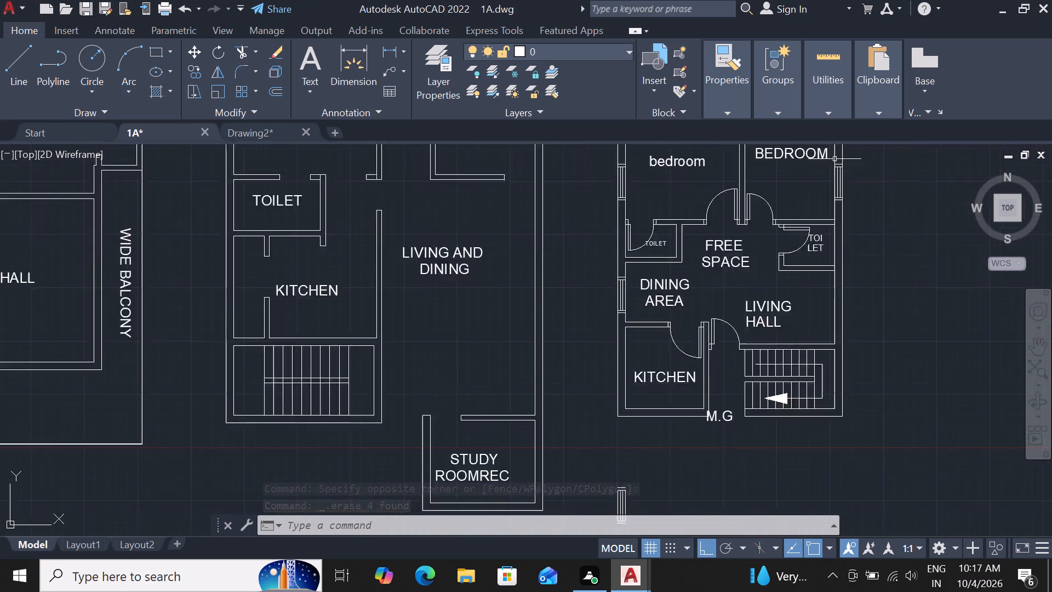
left_click(844, 204)
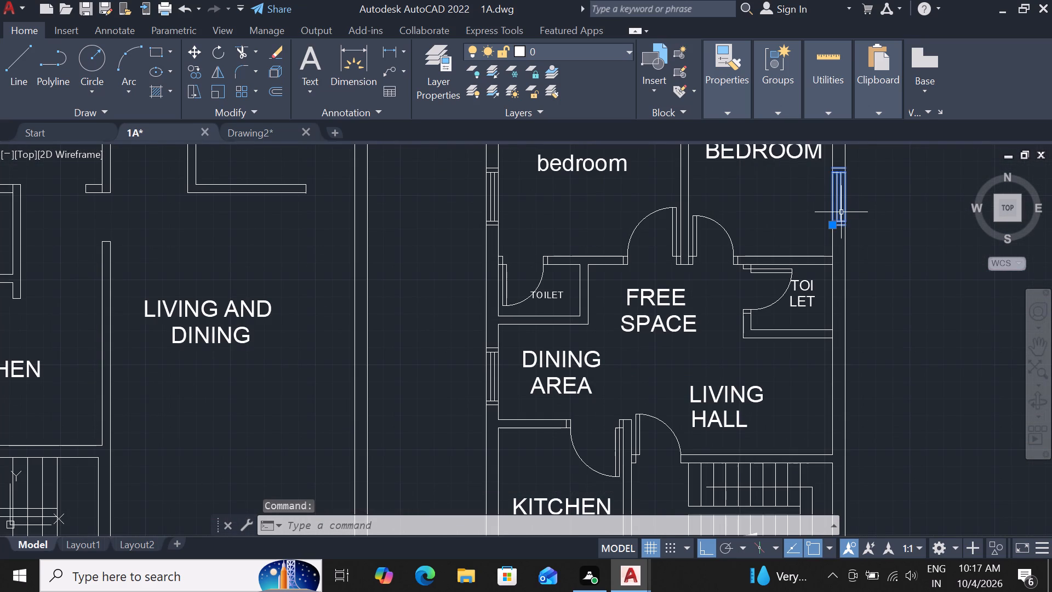
type("CO")
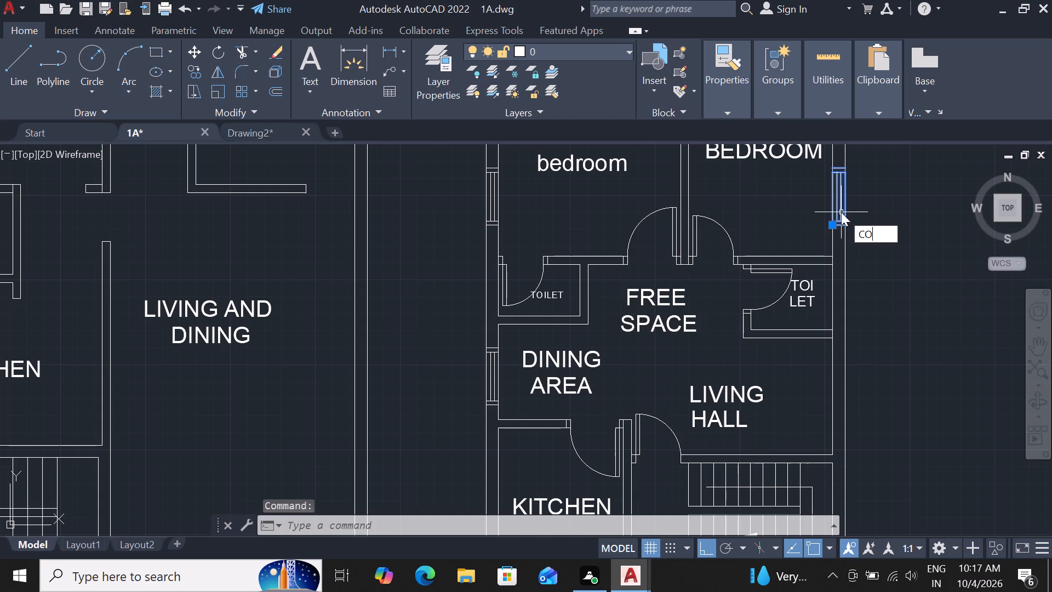
key("space")
left_click(841, 223)
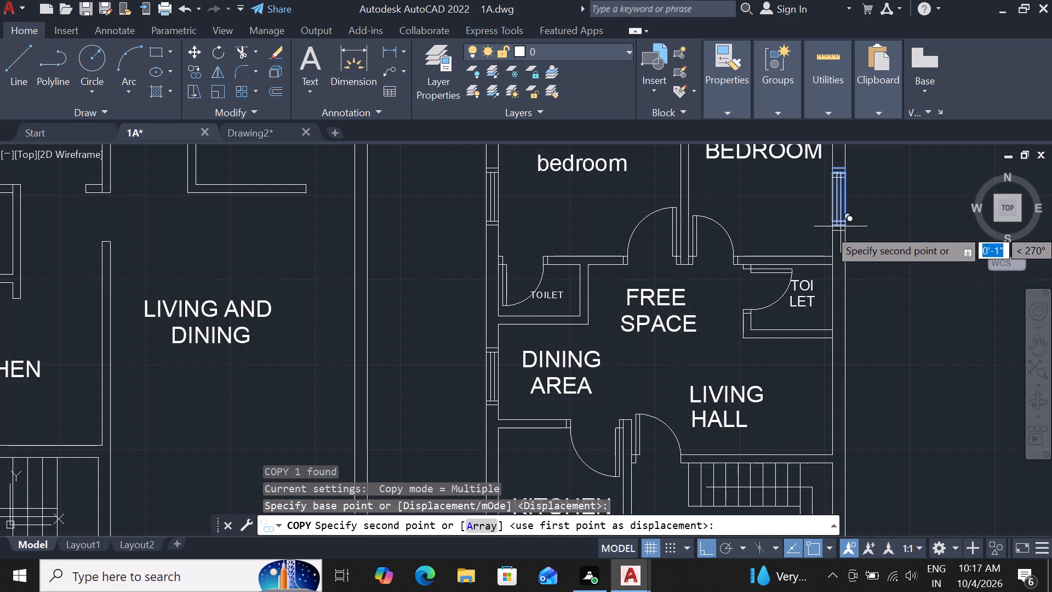
scroll(850, 308, "down", 3)
scroll(826, 373, "up", 3)
left_click(887, 342)
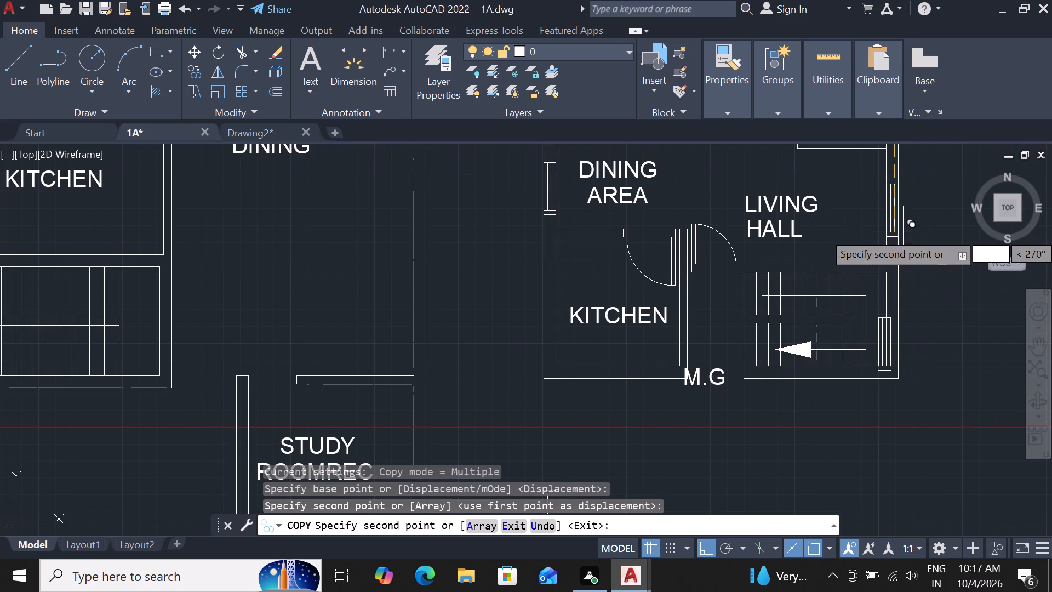
left_click(896, 234)
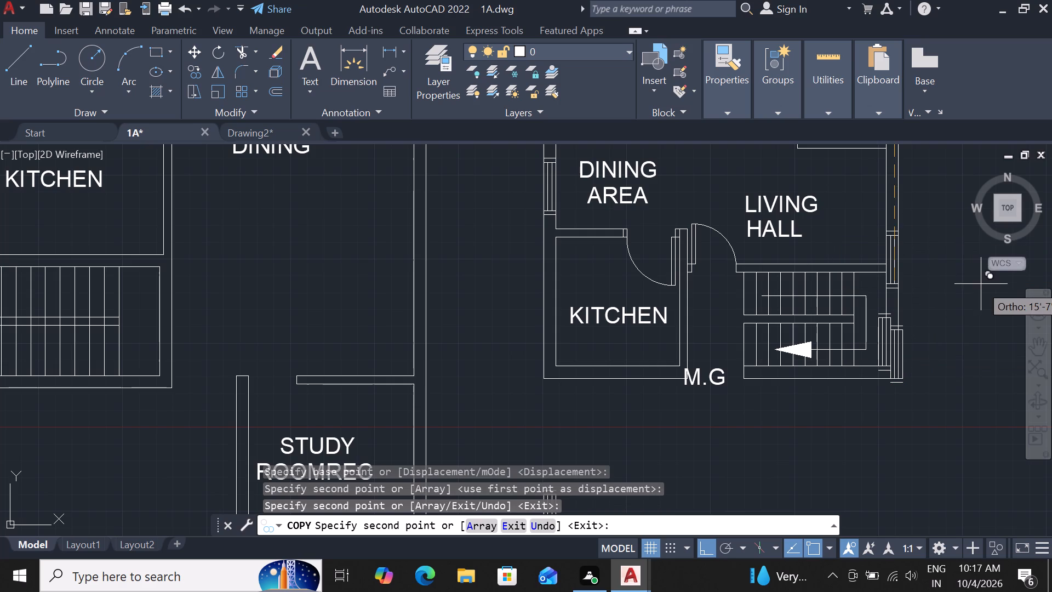
key("Escape")
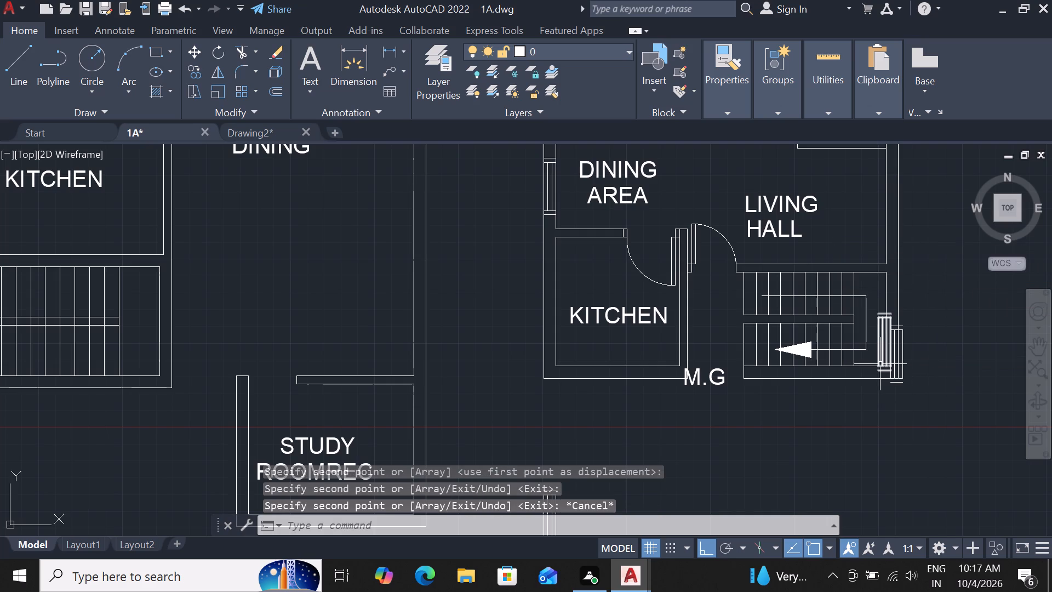
Erase the outer of the two window copies beside the staircase, the one overlapping the plan's outer corner.
left_click(897, 361)
key("Delete")
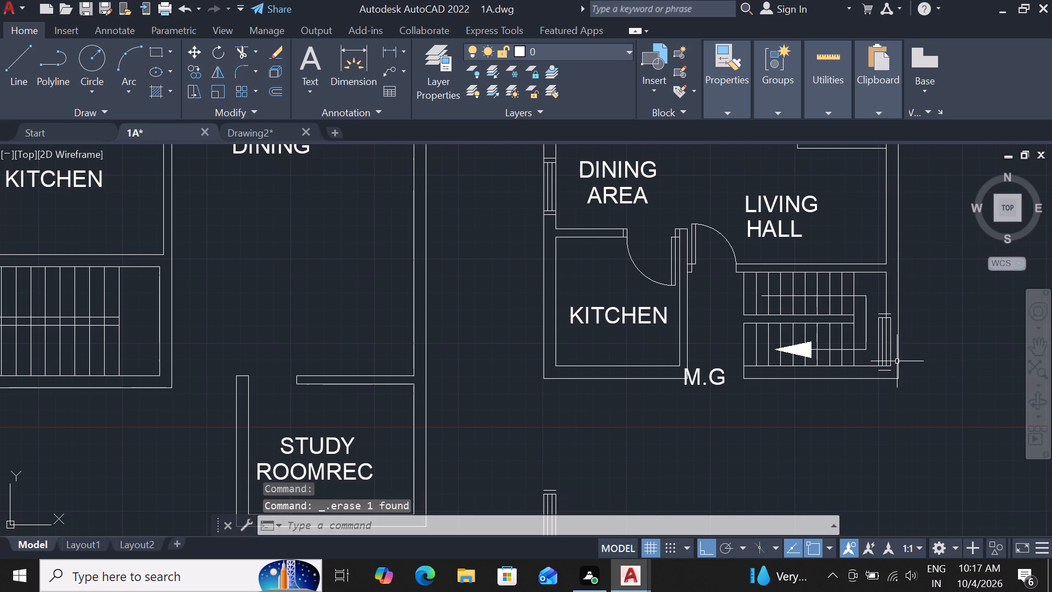
Move the remaining staircase window block 6" outward so it sits between the two outer wall lines.
scroll(891, 347, "up", 3)
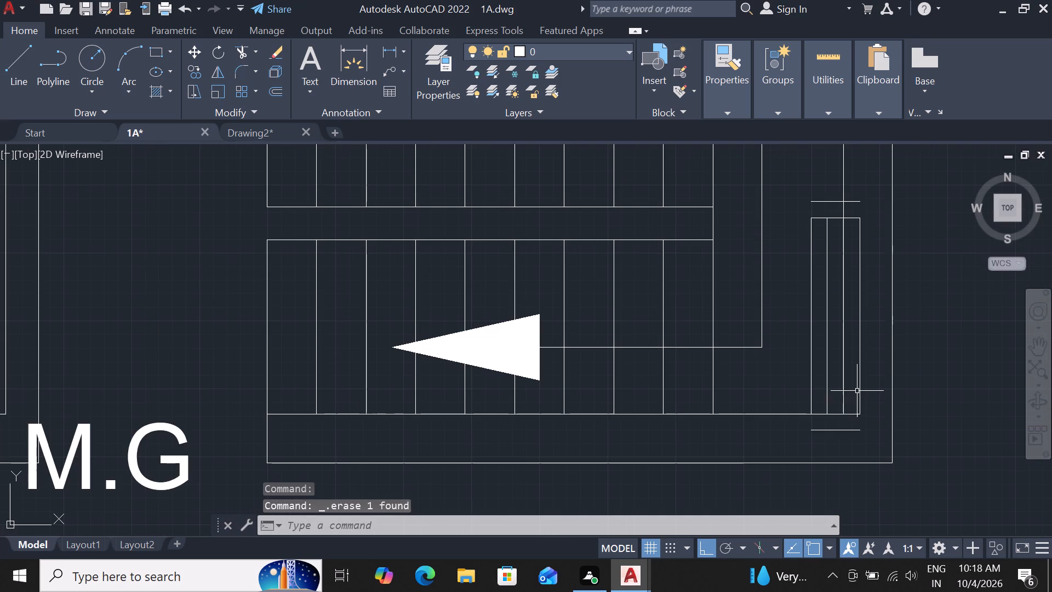
left_click(857, 390)
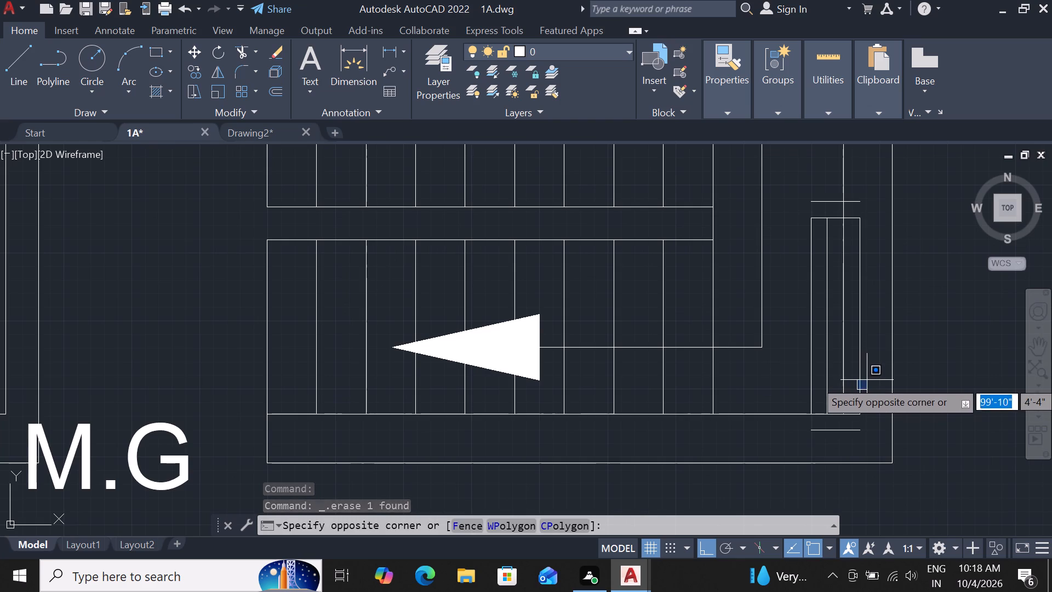
left_click(867, 383)
left_click(860, 375)
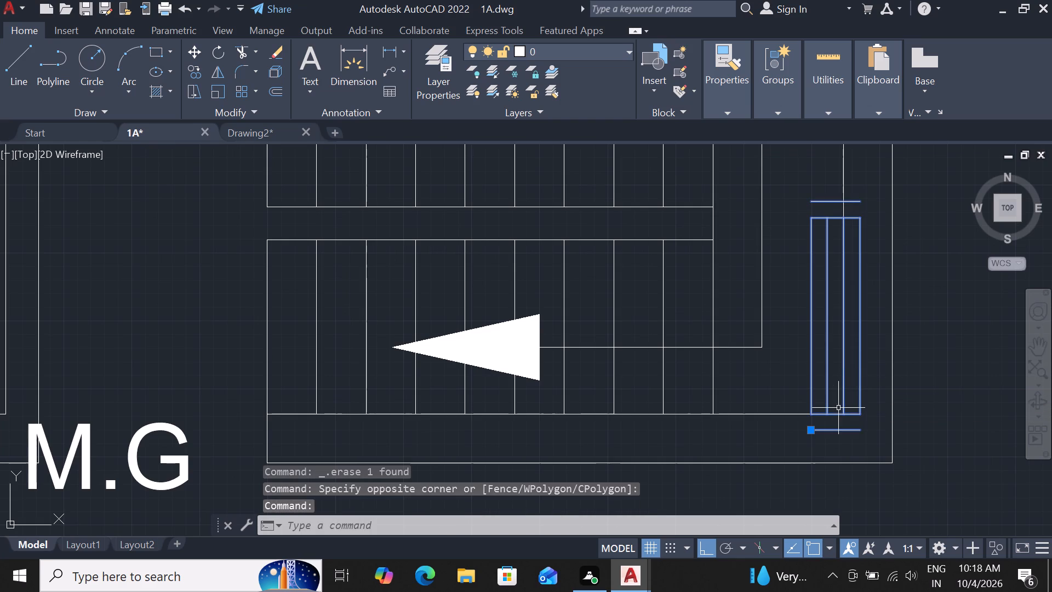
type("M")
key("space")
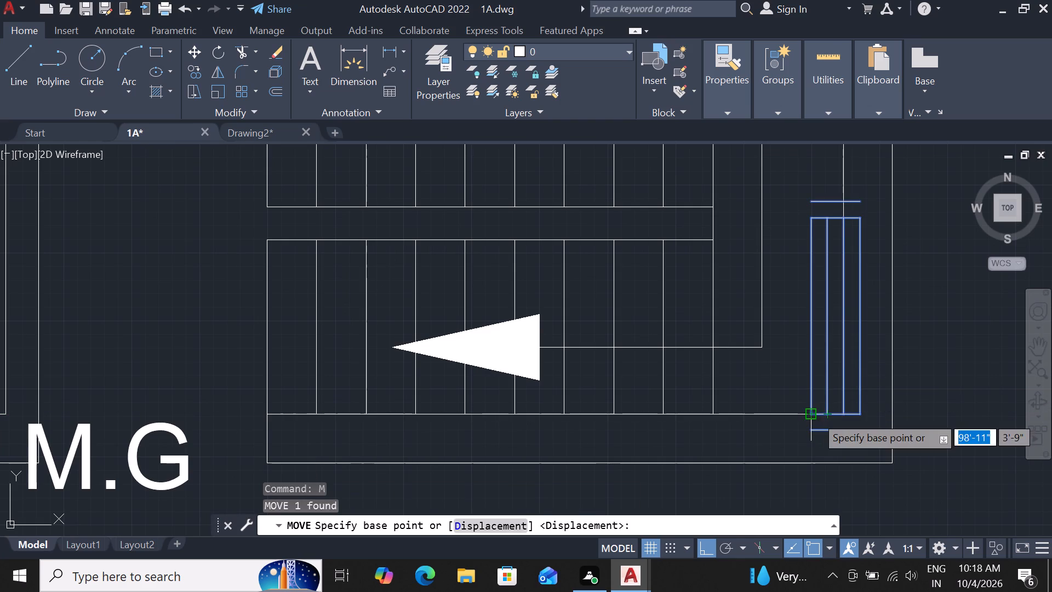
left_click_drag(815, 415, 809, 413)
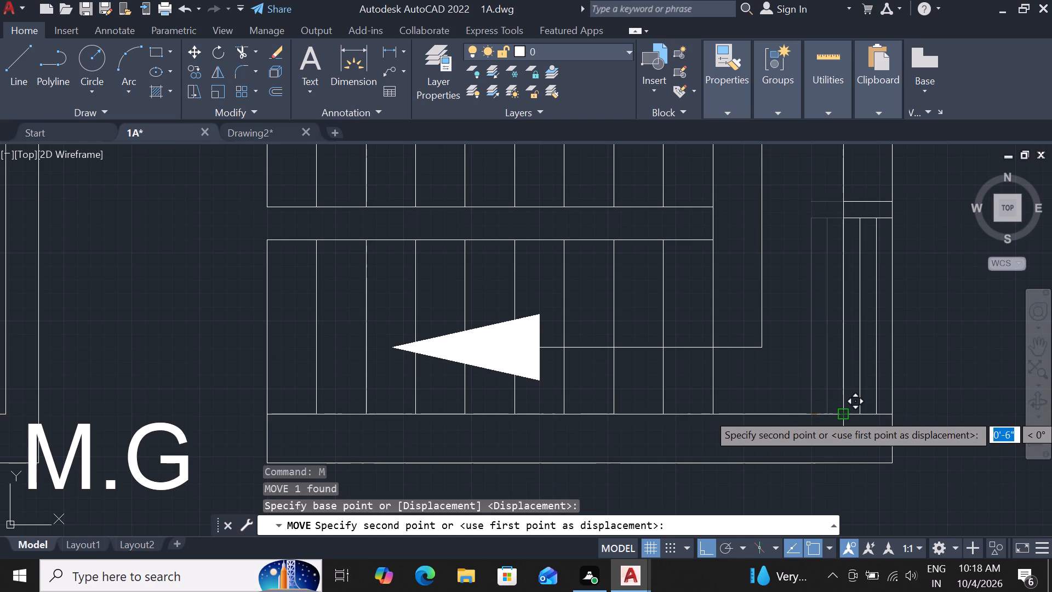
left_click(847, 413)
Move the staircase window block straight up within the outer wall, clear of the wall corner.
left_click(848, 432)
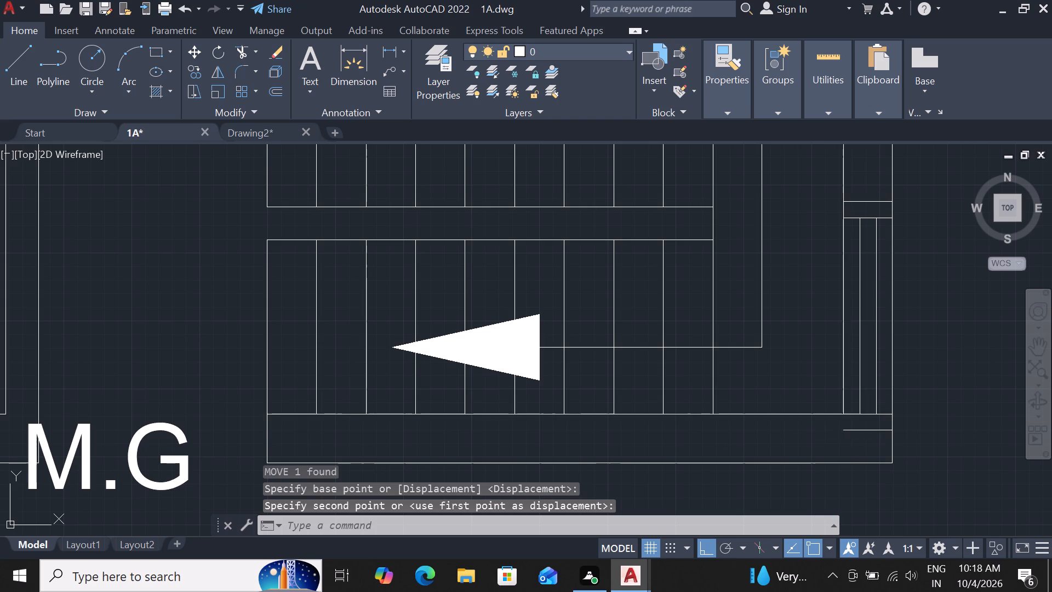
key("m")
key("space")
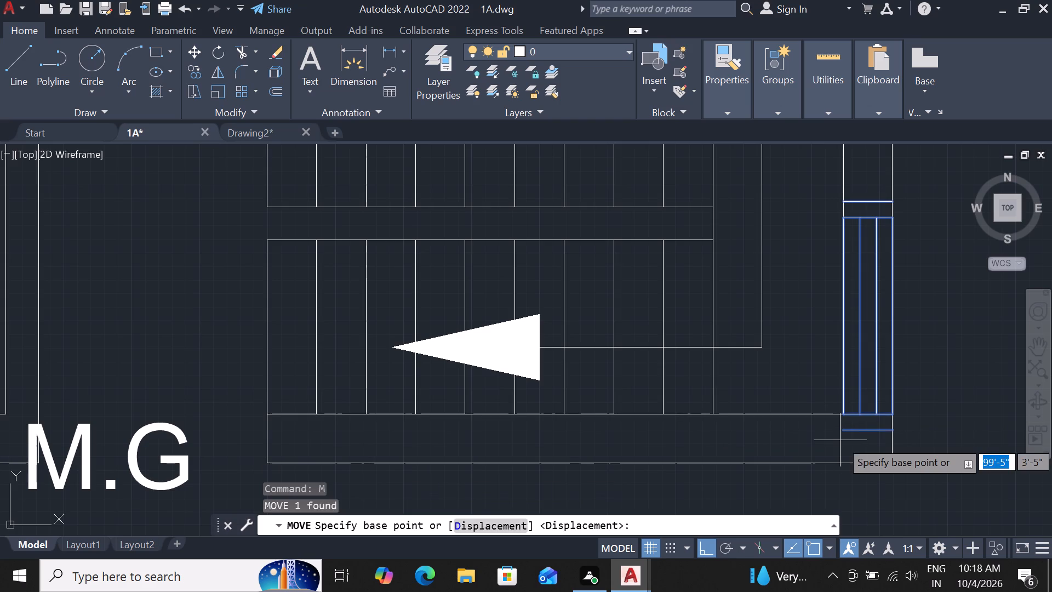
left_click_drag(844, 432, 844, 423)
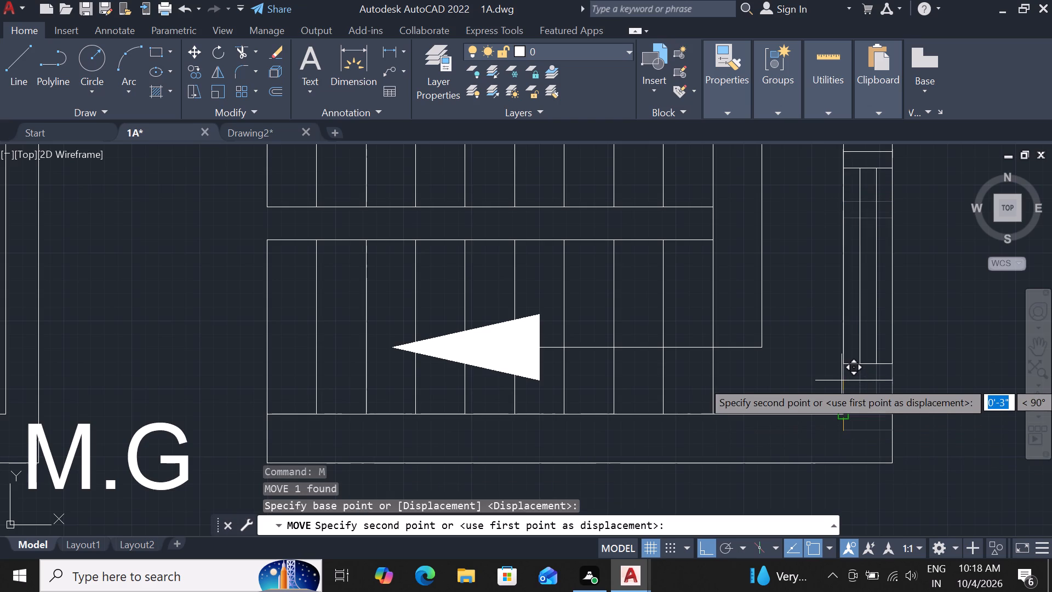
left_click(847, 374)
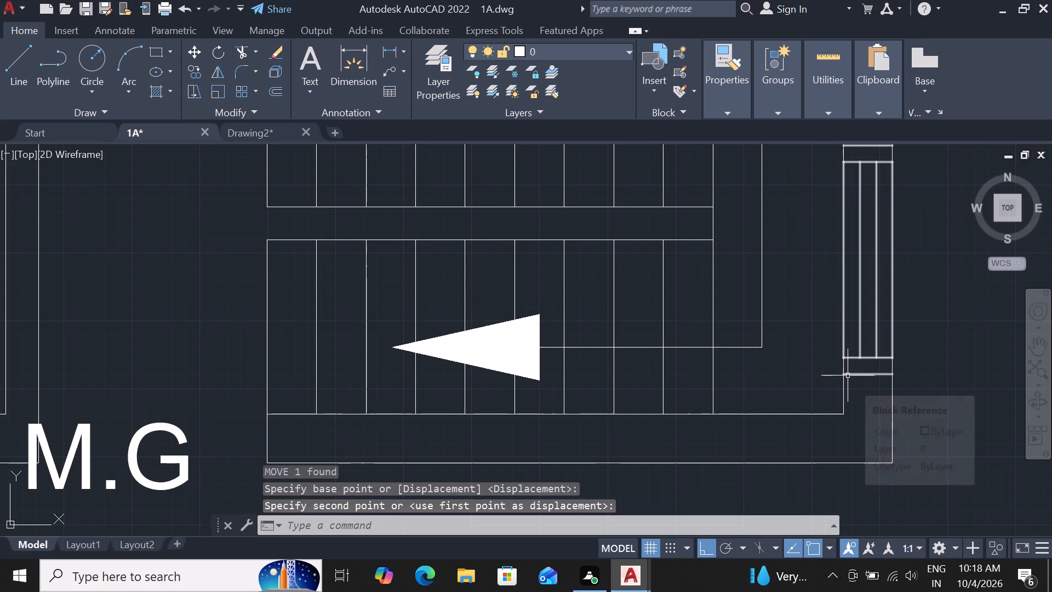
Copy the staircase window block straight up into the outer wall beside the LIVING HALL, just above the staircase wall.
left_click(849, 376)
type("CO")
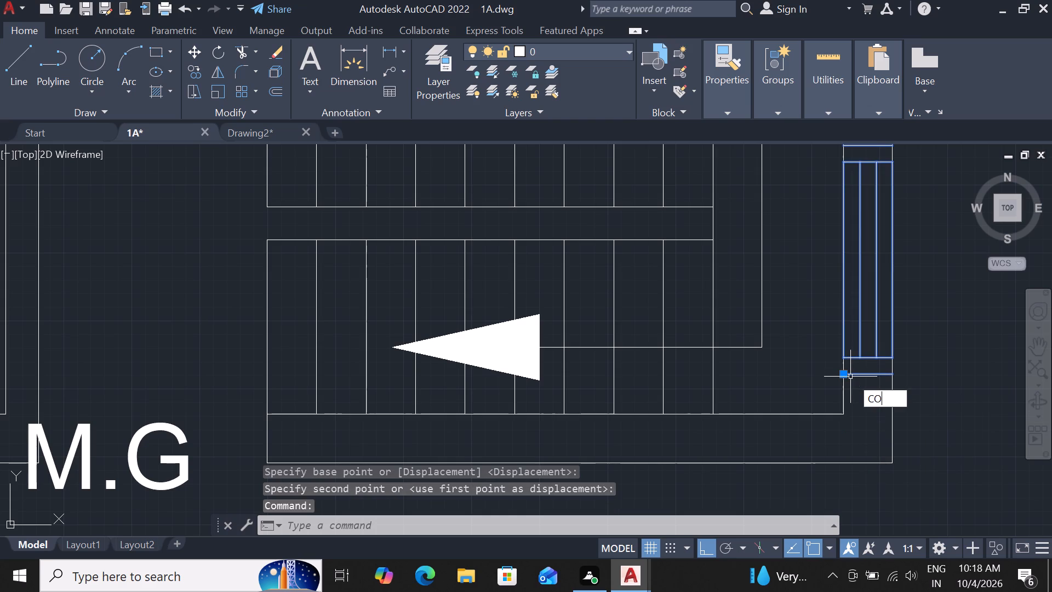
key("space")
left_click_drag(842, 379, 842, 370)
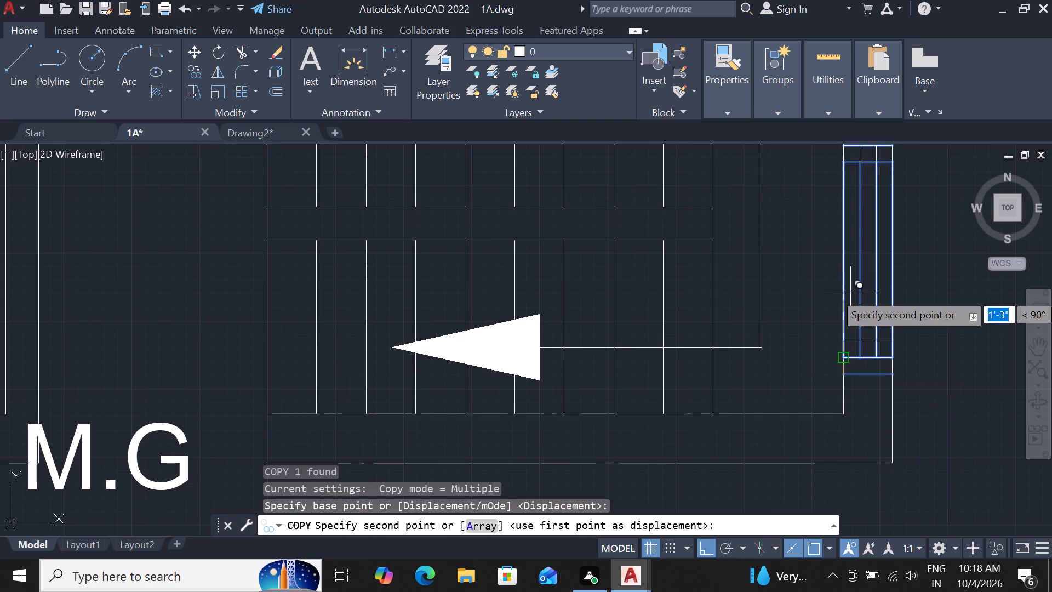
scroll(850, 293, "down", 4)
scroll(837, 264, "up", 3)
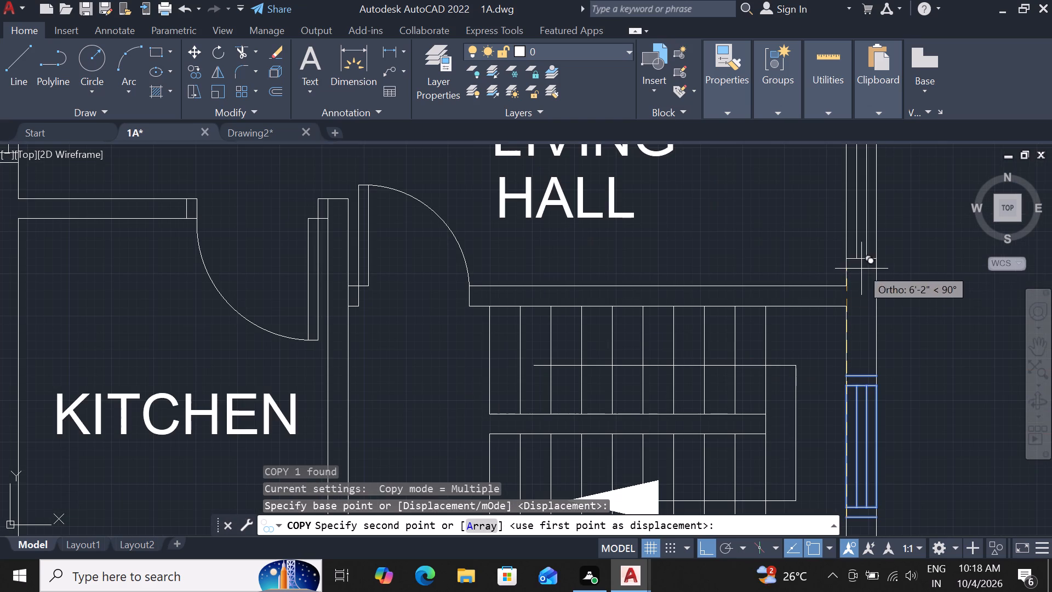
left_click(845, 265)
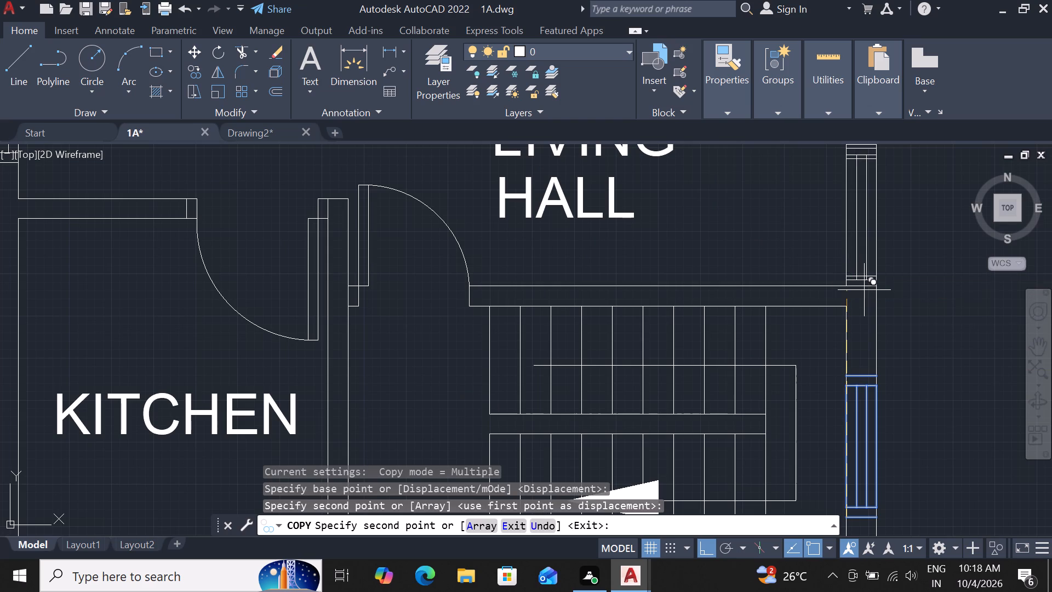
key("Escape")
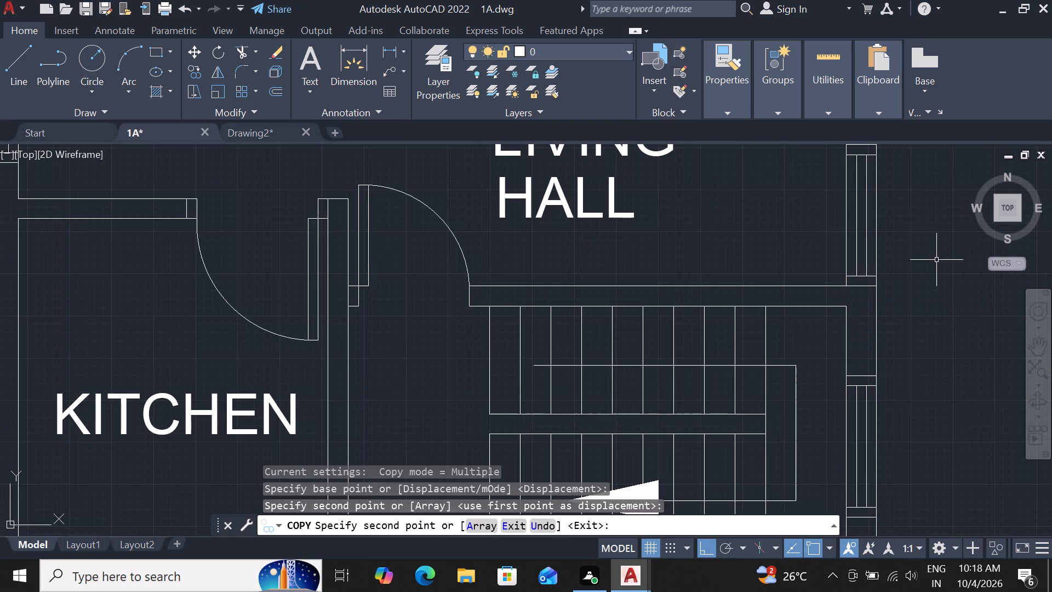
Rotate the loose window block below the third plan's KITCHEN to 270° about its lower corner so it lies horizontally.
scroll(915, 299, "down", 6)
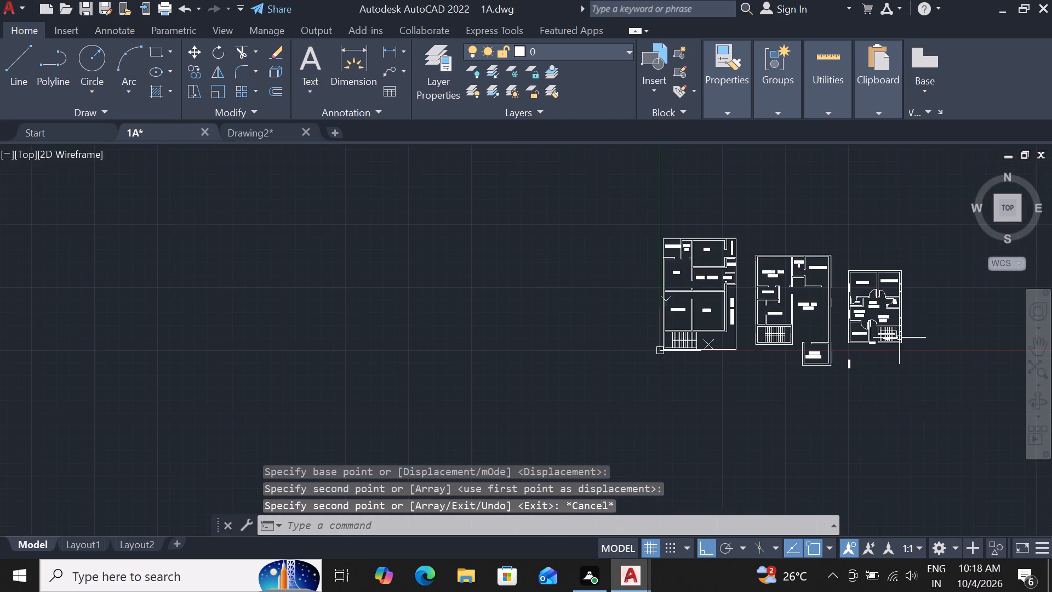
scroll(821, 375, "up", 3)
left_click_drag(906, 312, 992, 353)
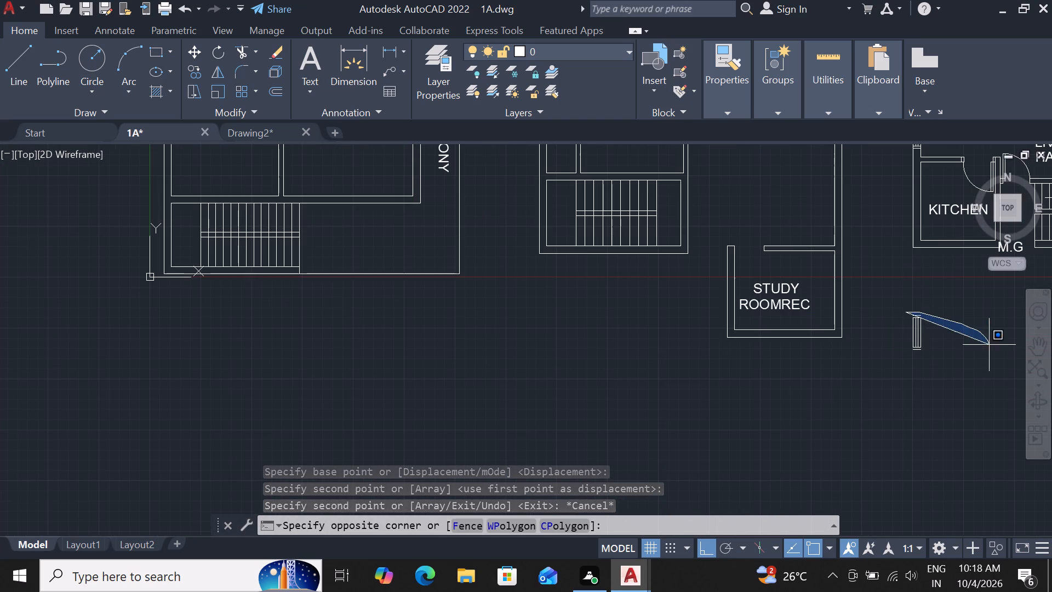
left_click_drag(992, 353, 882, 380)
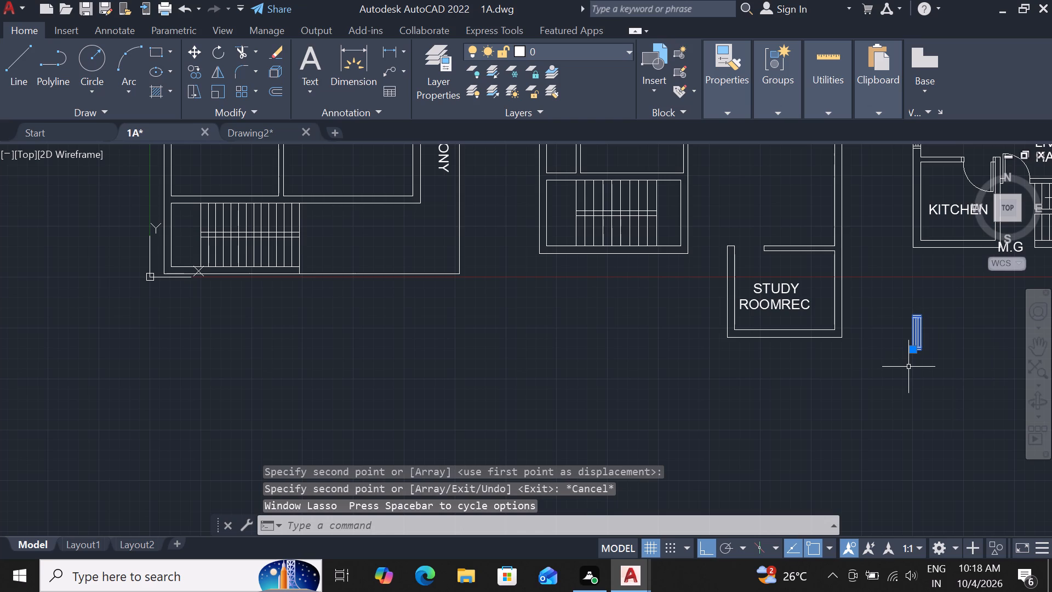
type("RO")
key("space")
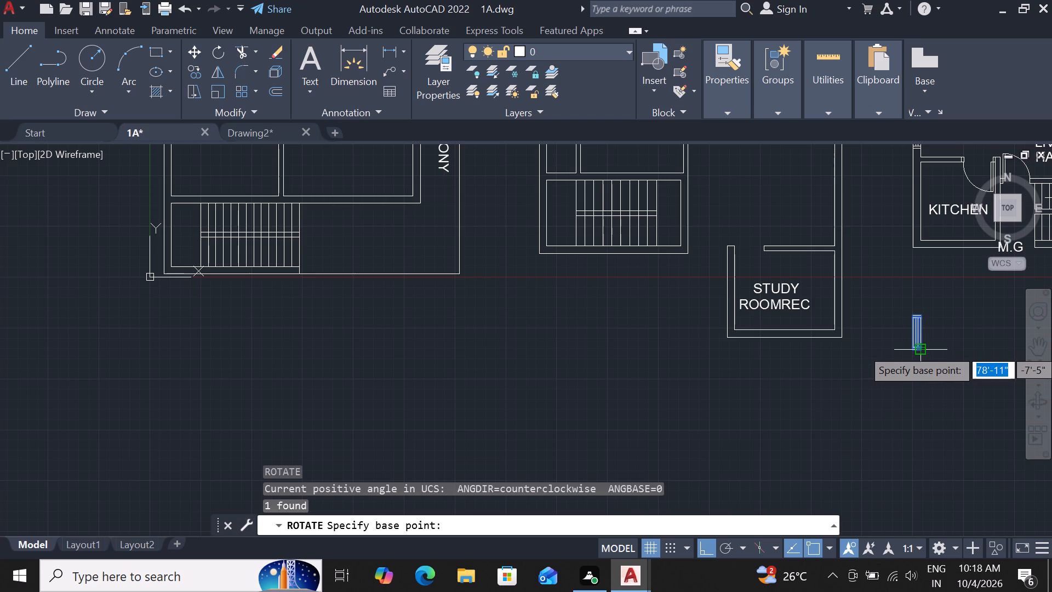
left_click(918, 348)
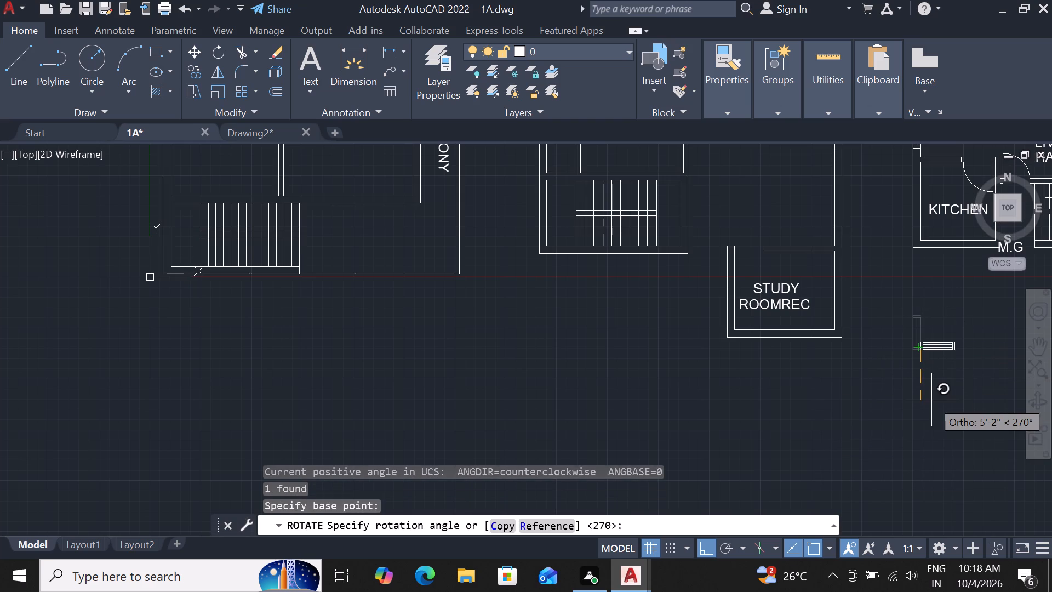
left_click(931, 400)
Move the rotated window block by its end corner about 10'-5" up to the KITCHEN's lower inner corner, inside the bottom outer wall.
scroll(933, 351, "up", 3)
left_click(898, 338)
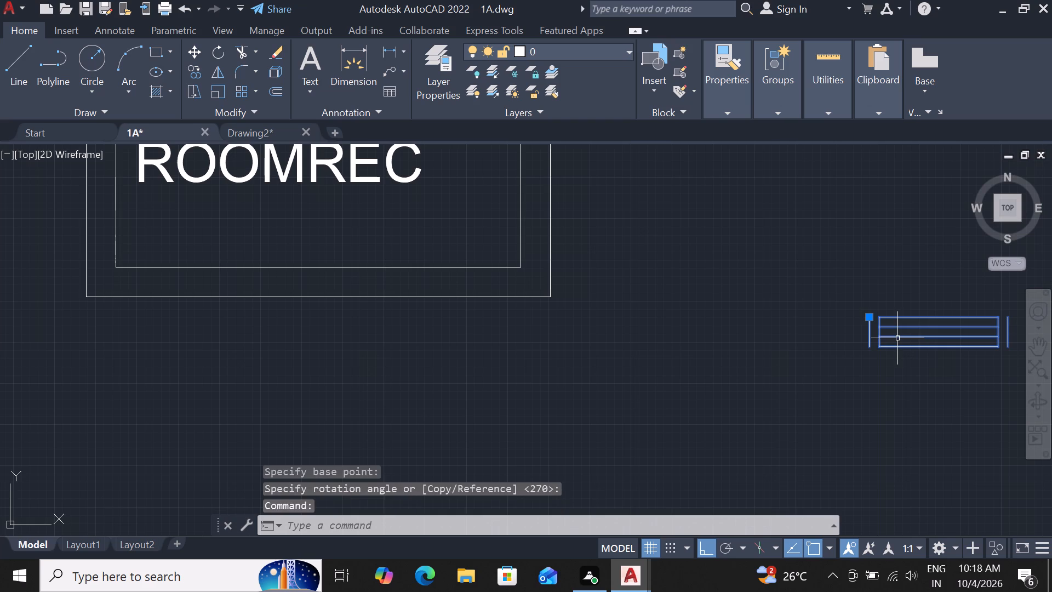
key("m")
key("space")
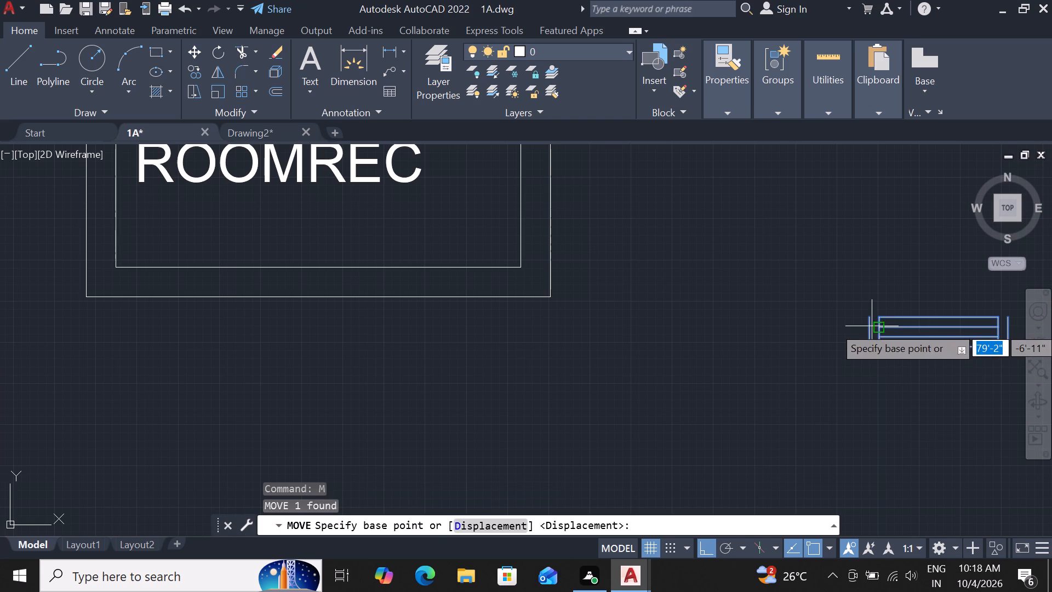
left_click(871, 321)
scroll(819, 271, "down", 3)
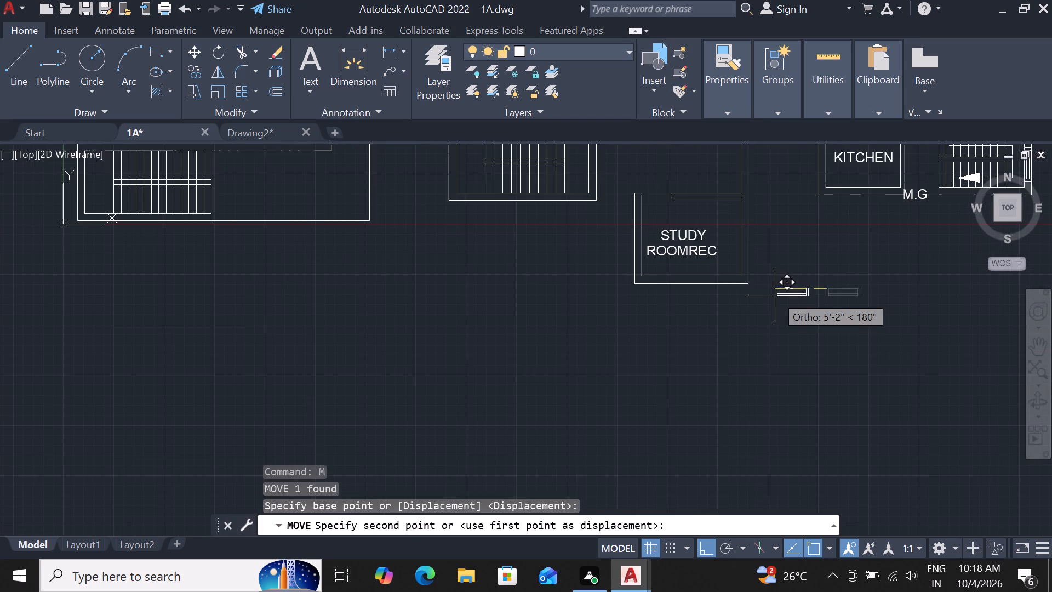
scroll(855, 196, "up", 1)
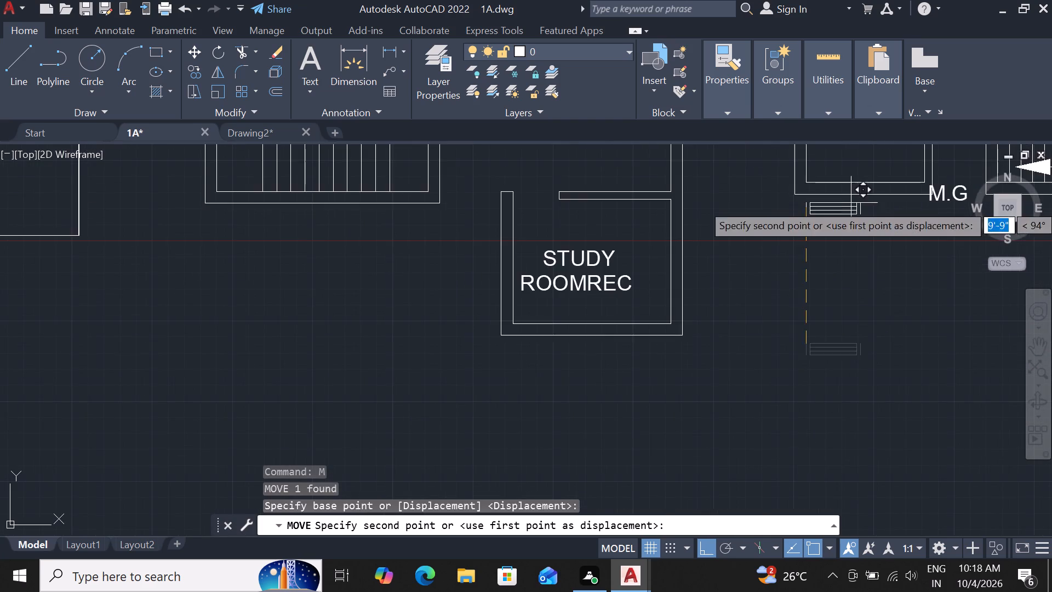
scroll(850, 206, "up", 1)
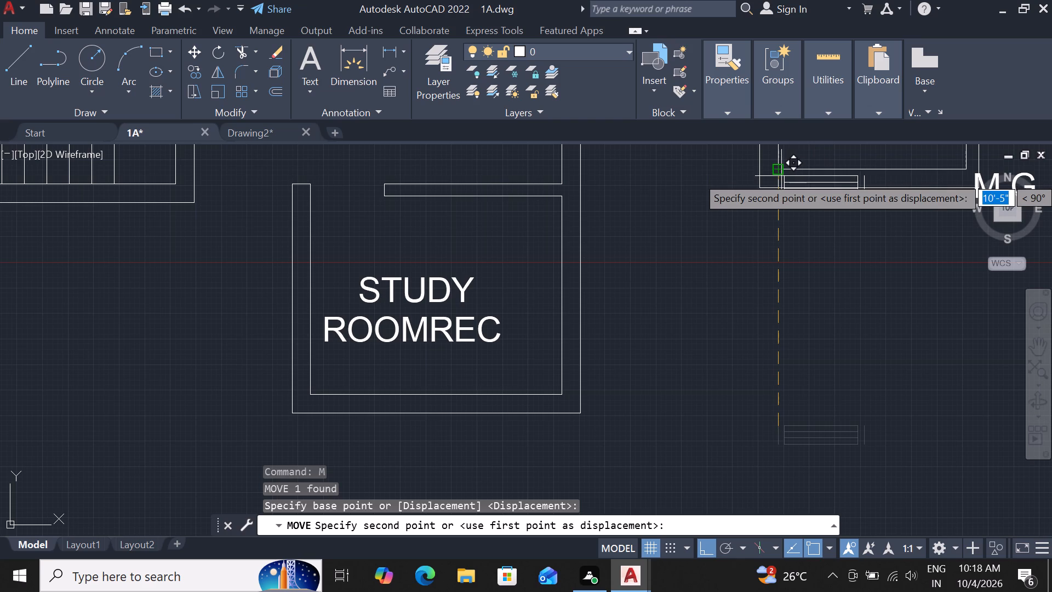
left_click(779, 176)
scroll(777, 171, "up", 2)
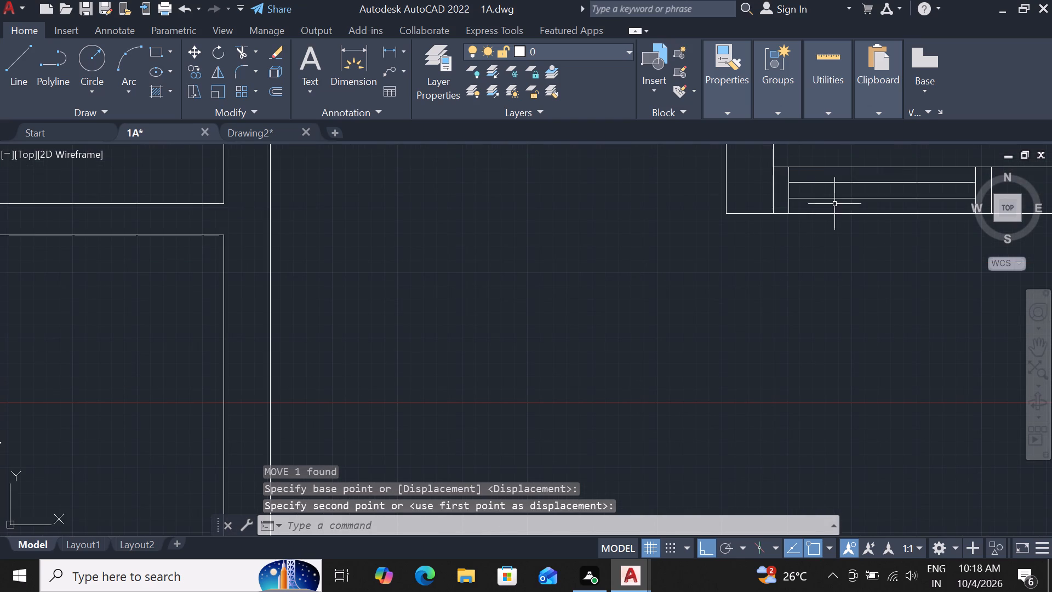
Move the KITCHEN window block about 3'-3" horizontally along the third plan's bottom outer wall, away from the kitchen's inner corner.
type("M")
key("space")
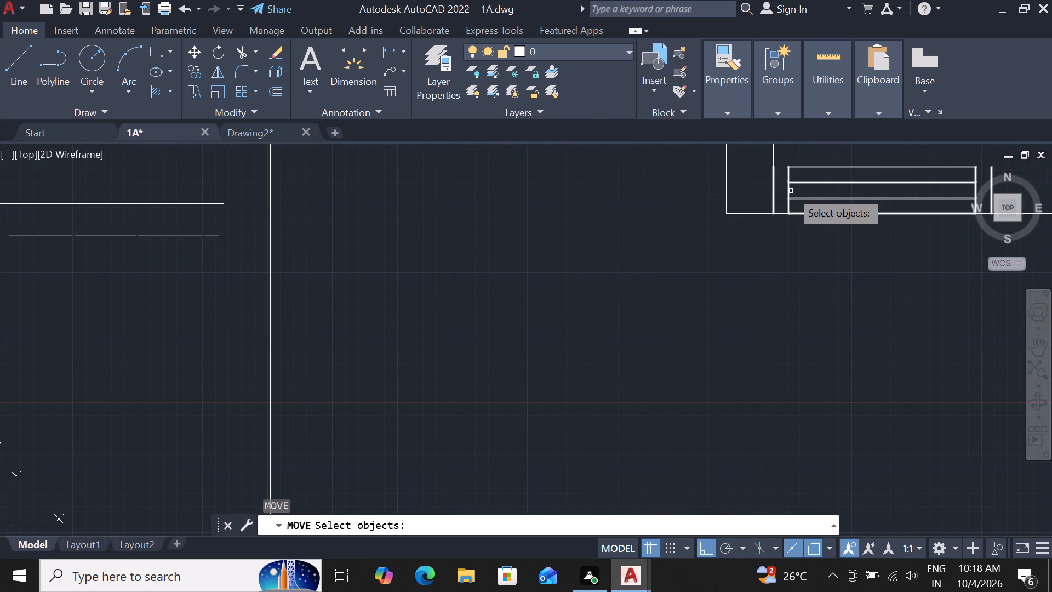
left_click(775, 191)
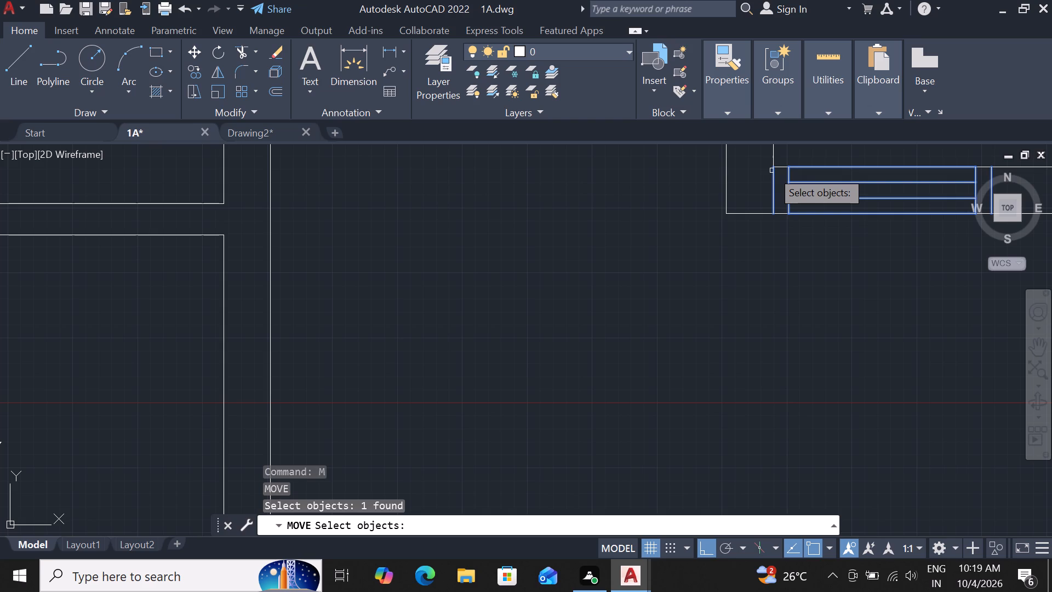
key("space")
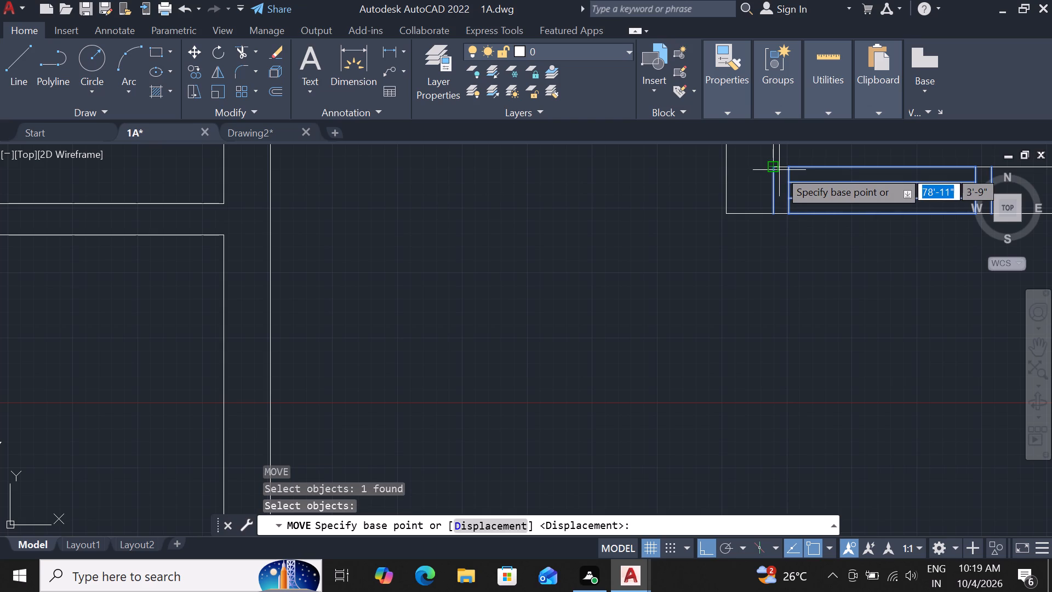
left_click_drag(773, 172, 782, 173)
scroll(816, 188, "down", 2)
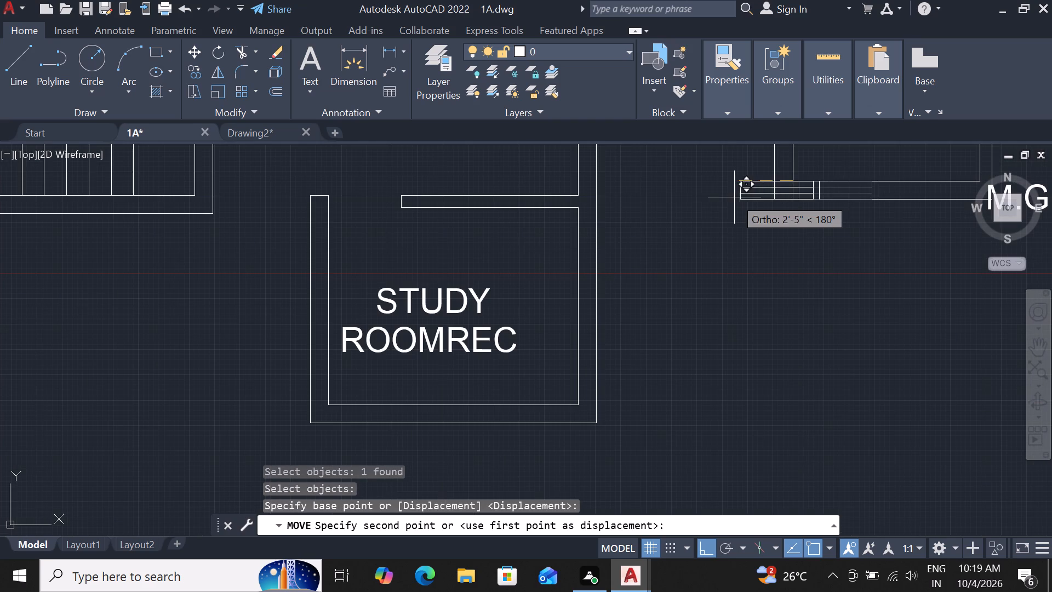
scroll(841, 186, "up", 1)
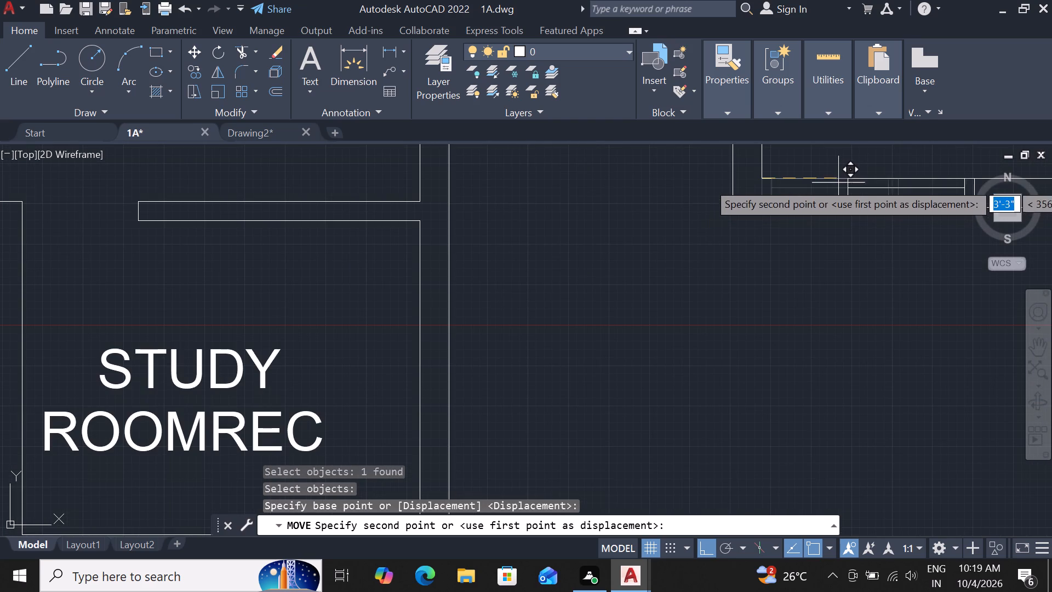
left_click(841, 178)
scroll(796, 202, "down", 2)
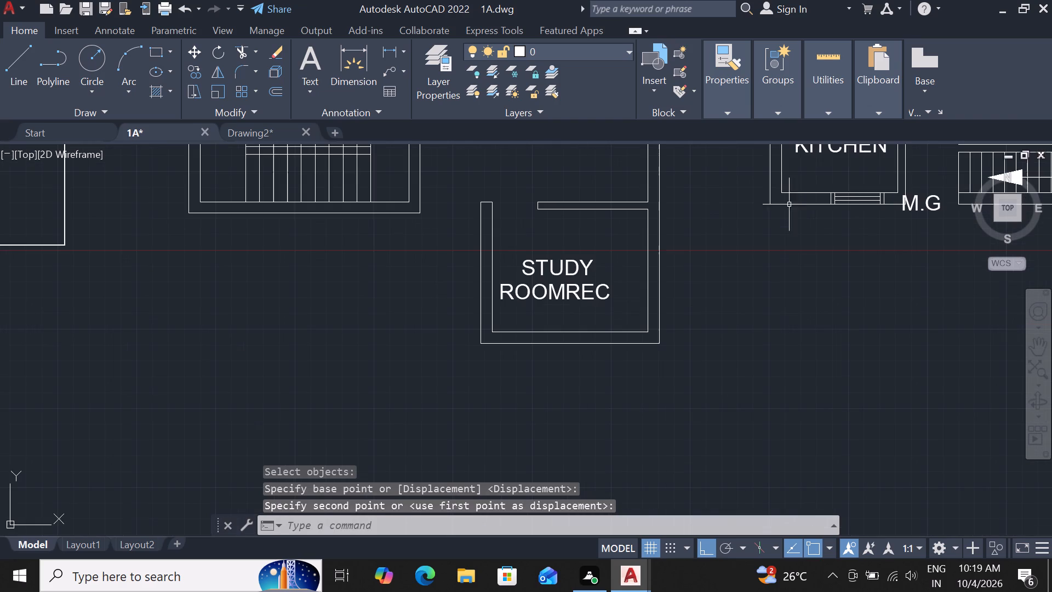
key("Escape")
Delete the stray window block lying far to the right of the third plan.
scroll(948, 264, "down", 1)
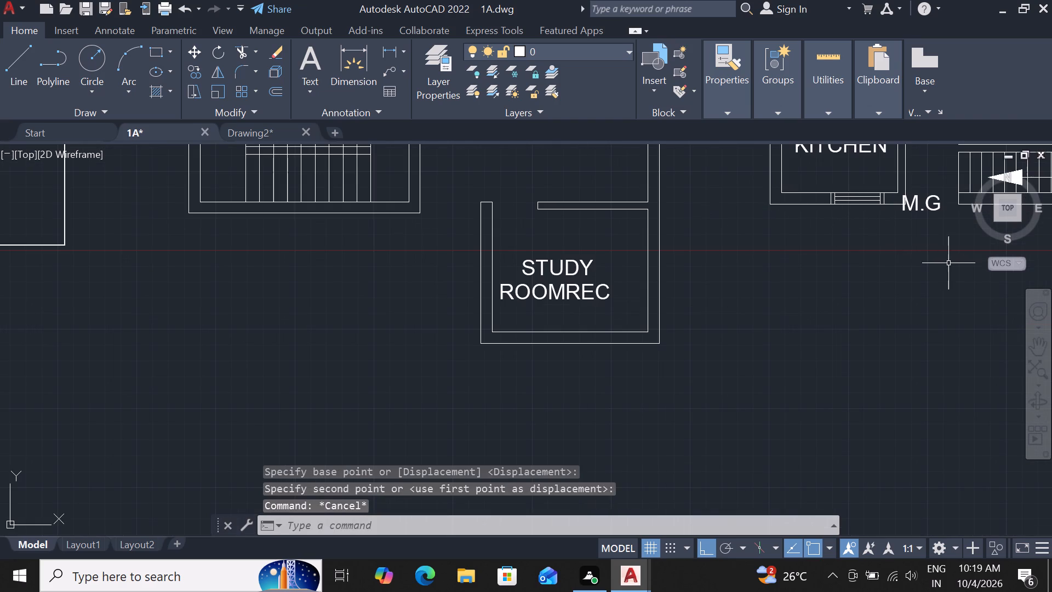
scroll(948, 264, "down", 3)
scroll(819, 277, "down", 2)
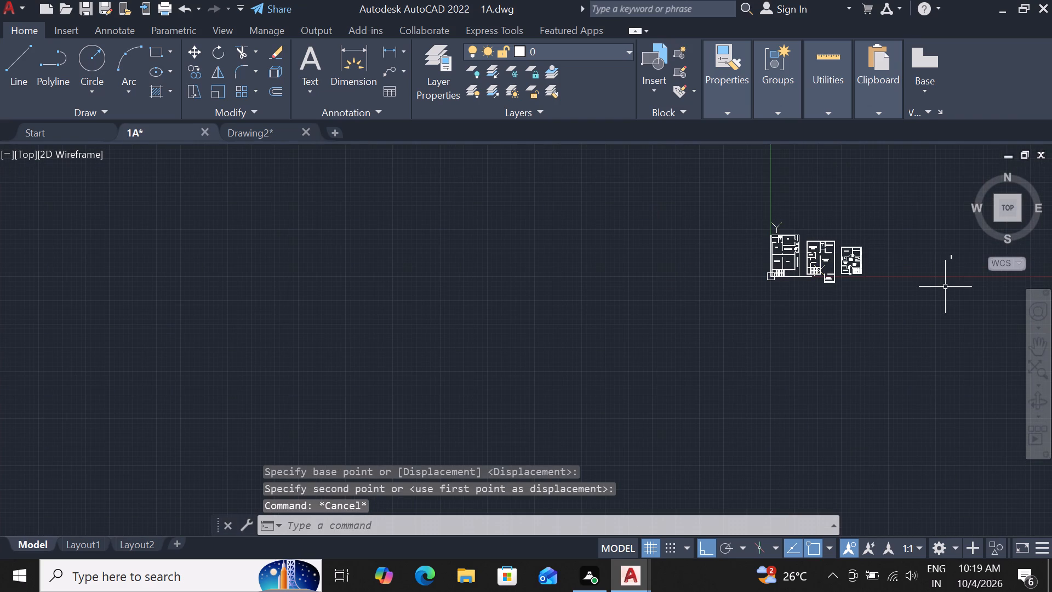
middle_click_drag(950, 289, 678, 337)
scroll(518, 277, "up", 4)
scroll(606, 277, "down", 3)
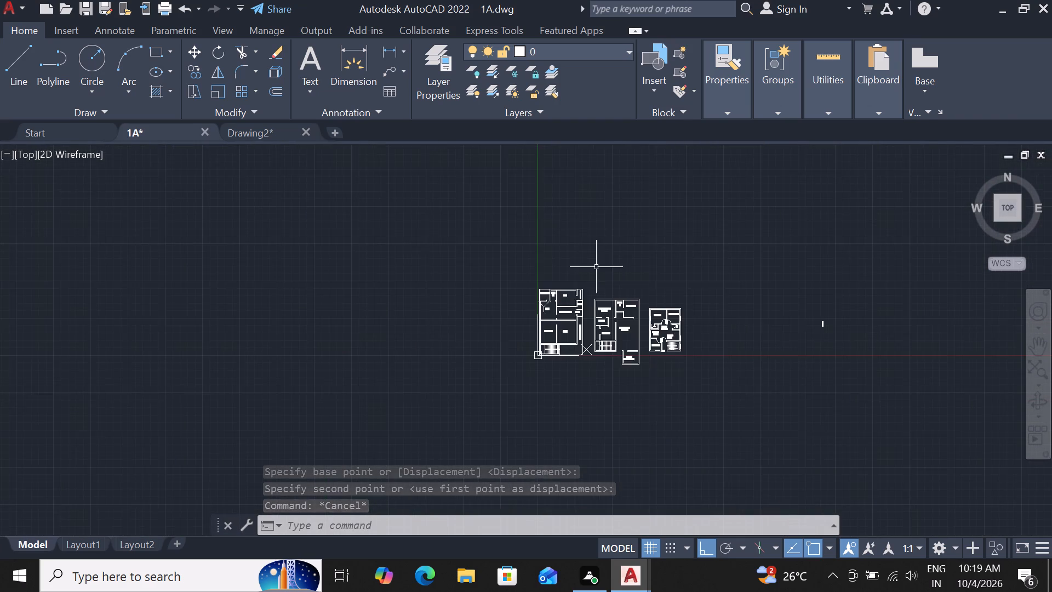
scroll(596, 267, "down", 1)
left_click_drag(731, 288, 726, 340)
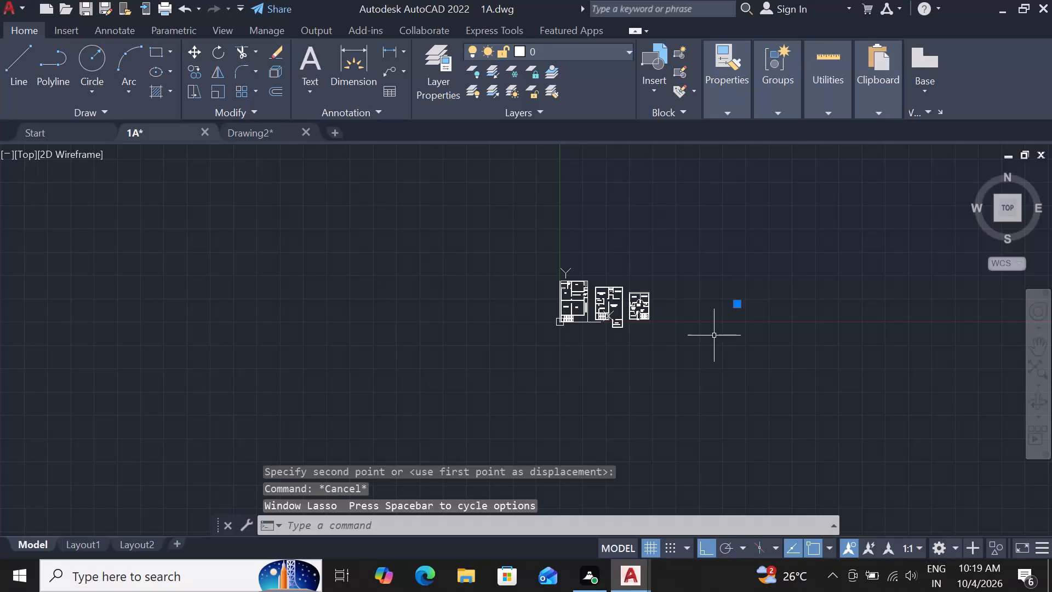
key("Delete")
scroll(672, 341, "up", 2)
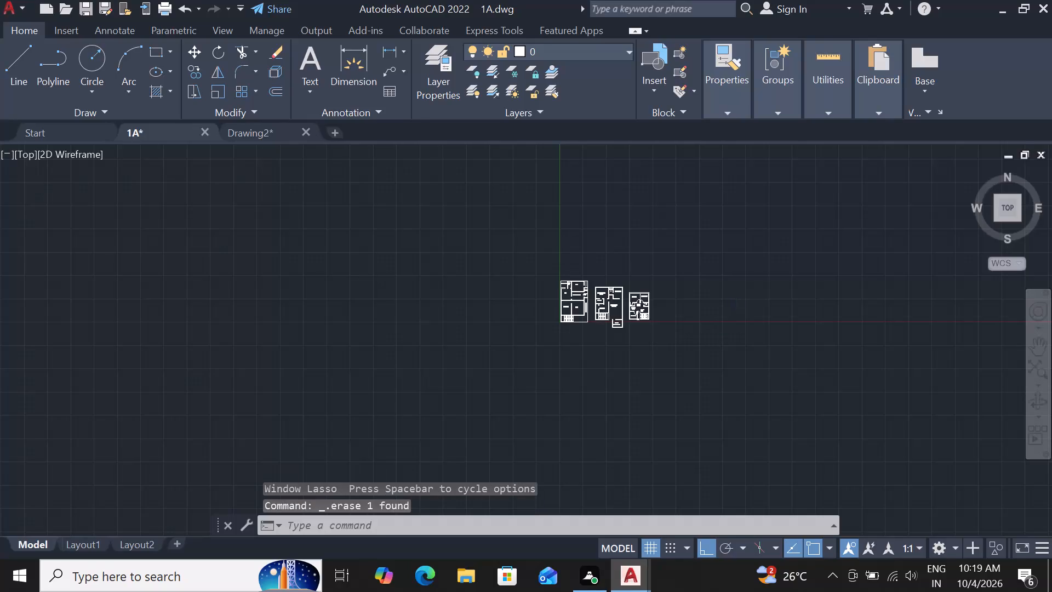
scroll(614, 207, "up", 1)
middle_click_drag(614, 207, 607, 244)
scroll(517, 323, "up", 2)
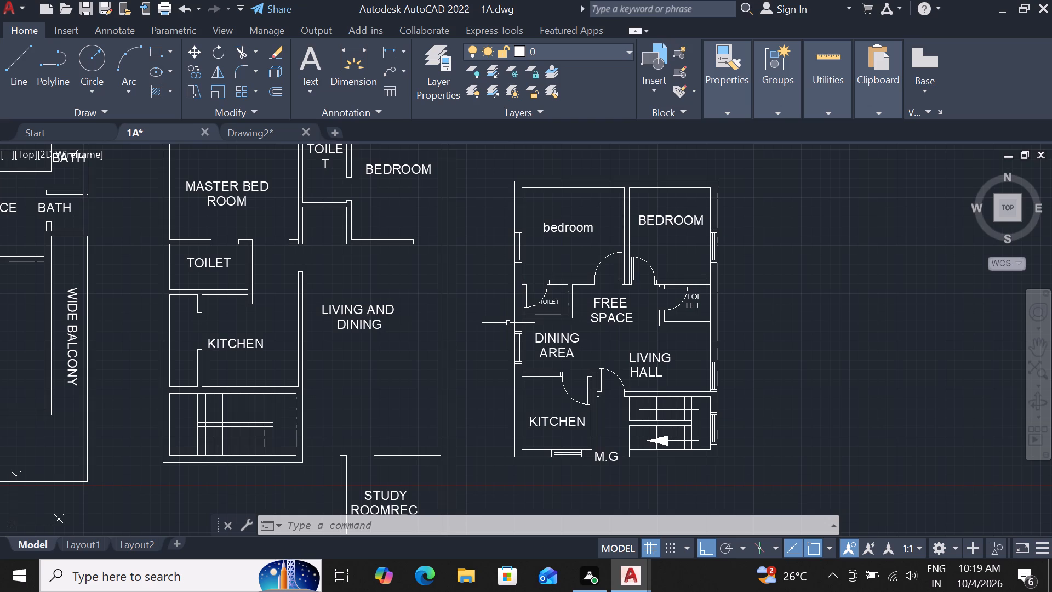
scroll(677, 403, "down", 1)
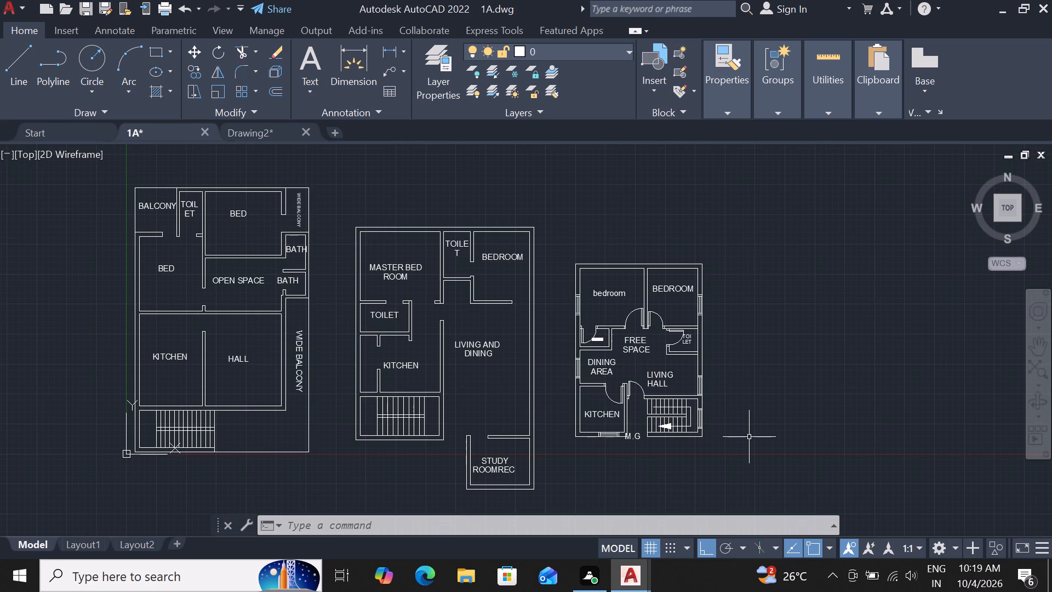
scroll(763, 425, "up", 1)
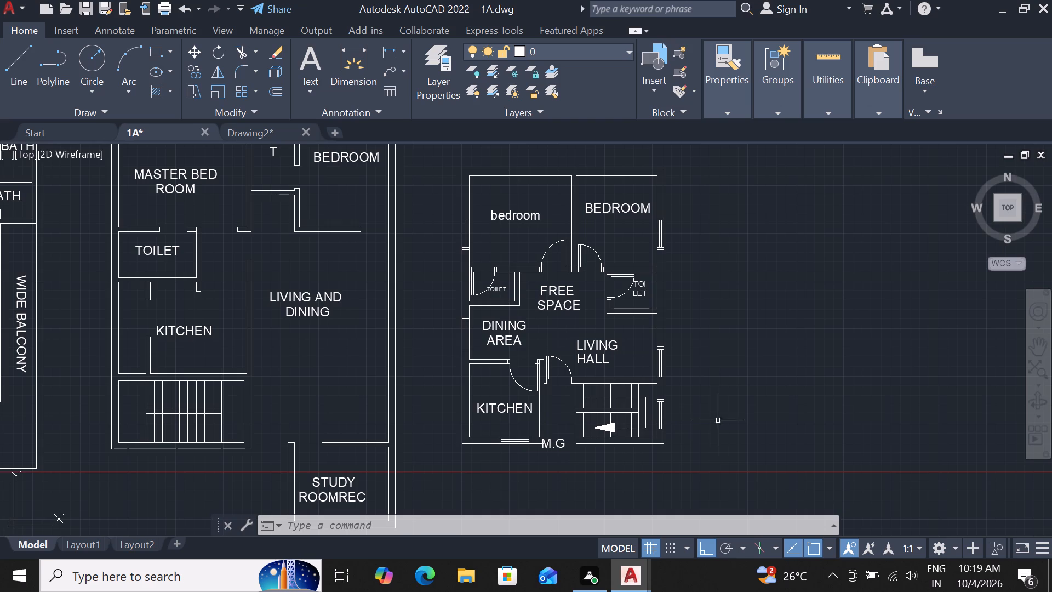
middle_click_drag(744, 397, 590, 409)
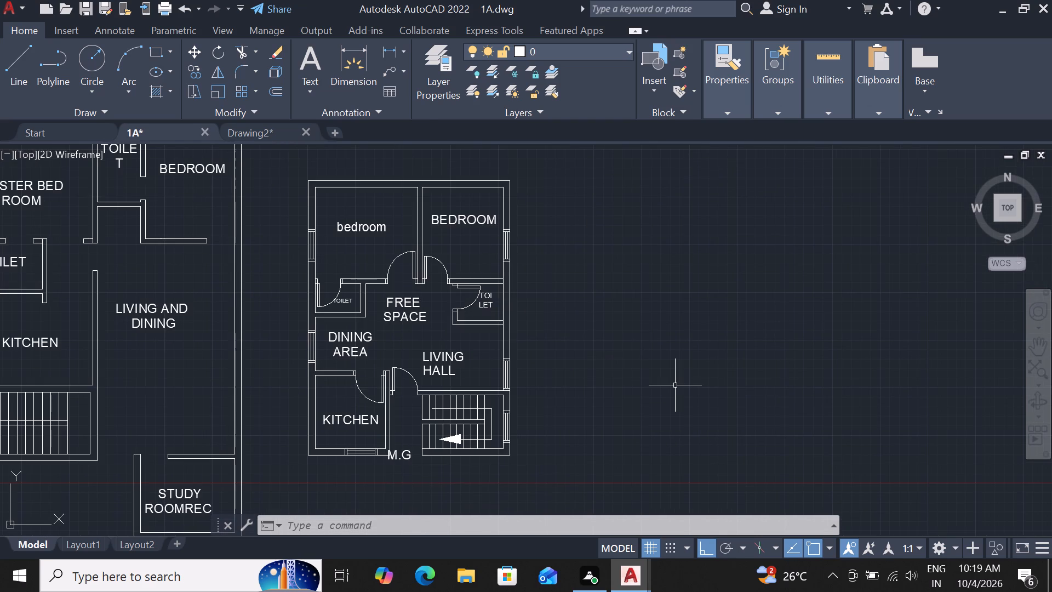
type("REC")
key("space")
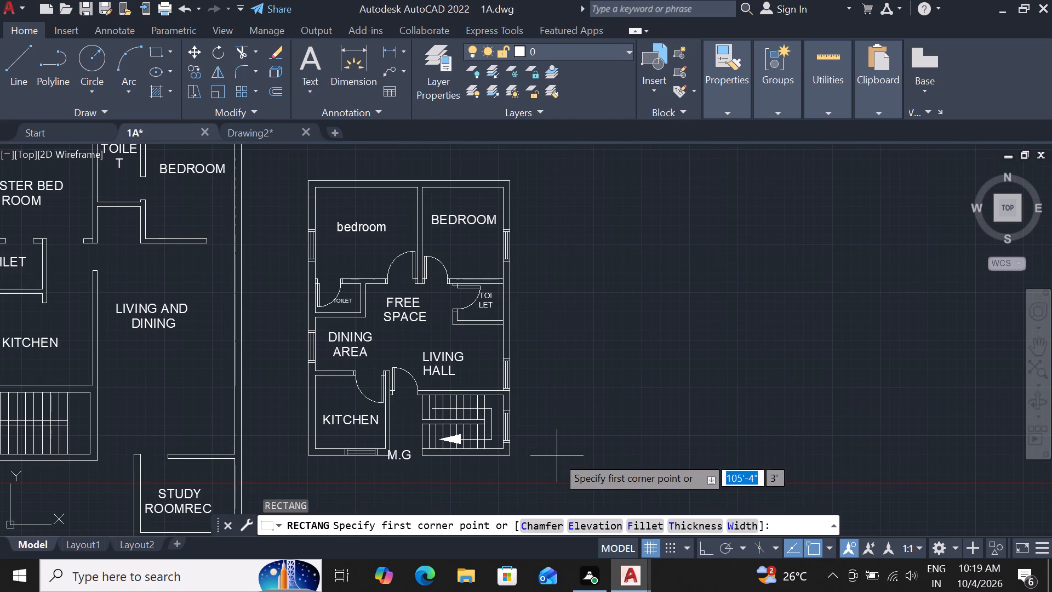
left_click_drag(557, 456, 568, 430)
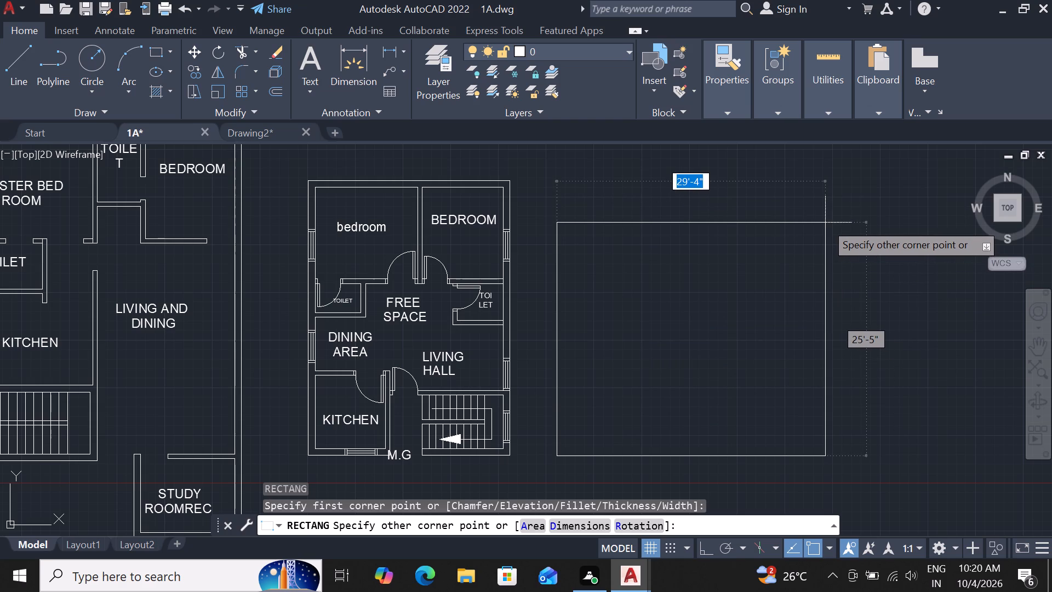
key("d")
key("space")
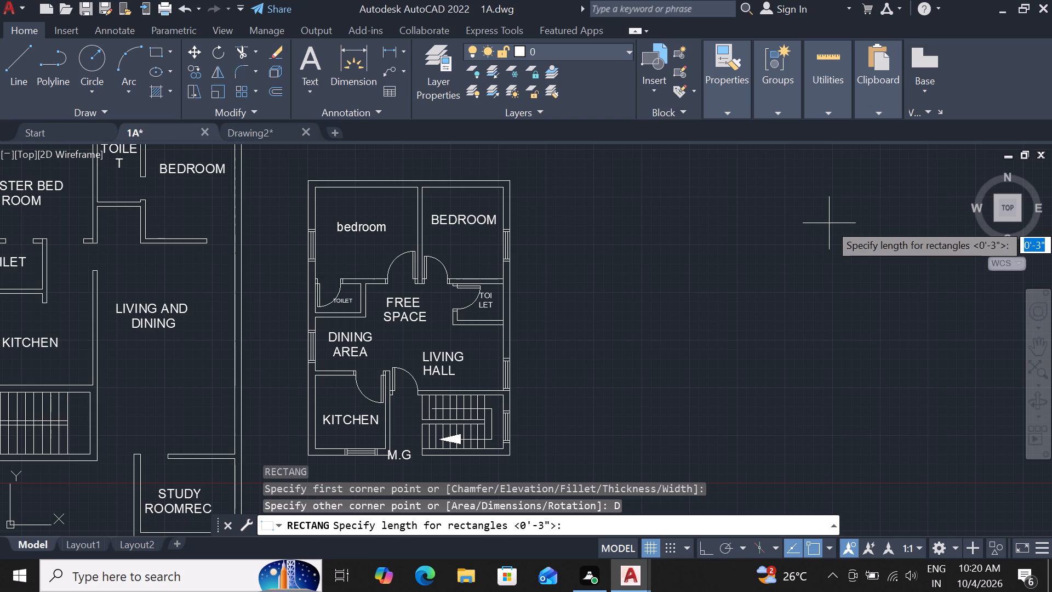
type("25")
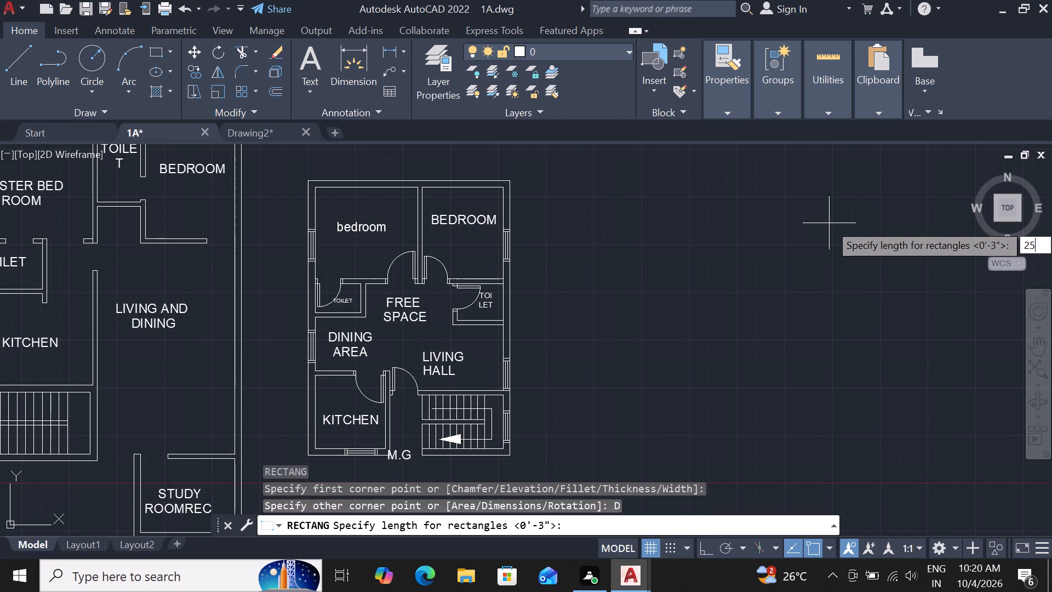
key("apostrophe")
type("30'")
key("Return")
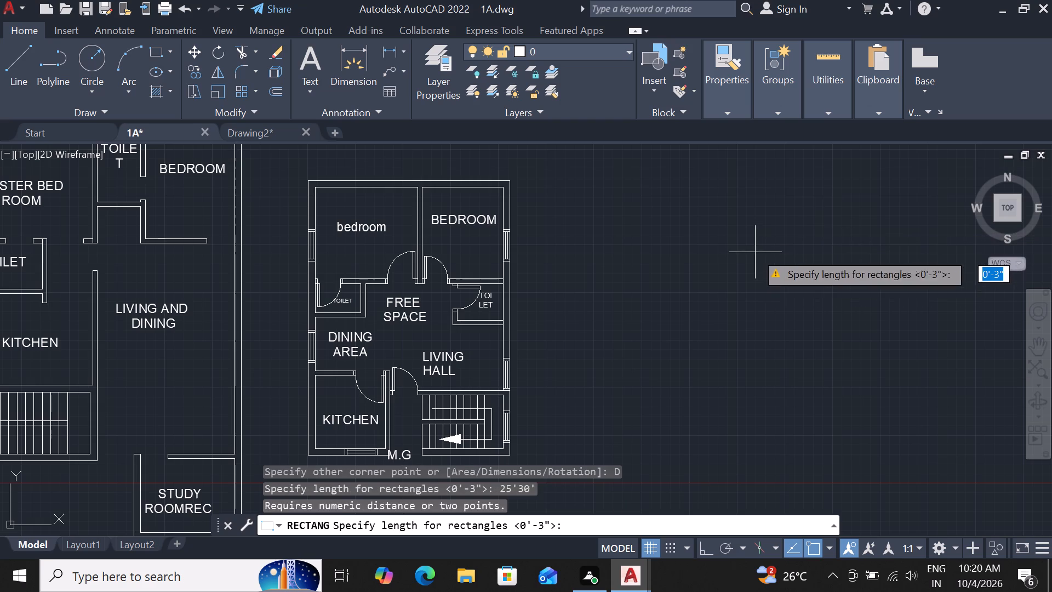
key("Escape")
Draw a rectangle 25' long and 30' wide in the empty space to the right of the third plan.
scroll(689, 298, "down", 1)
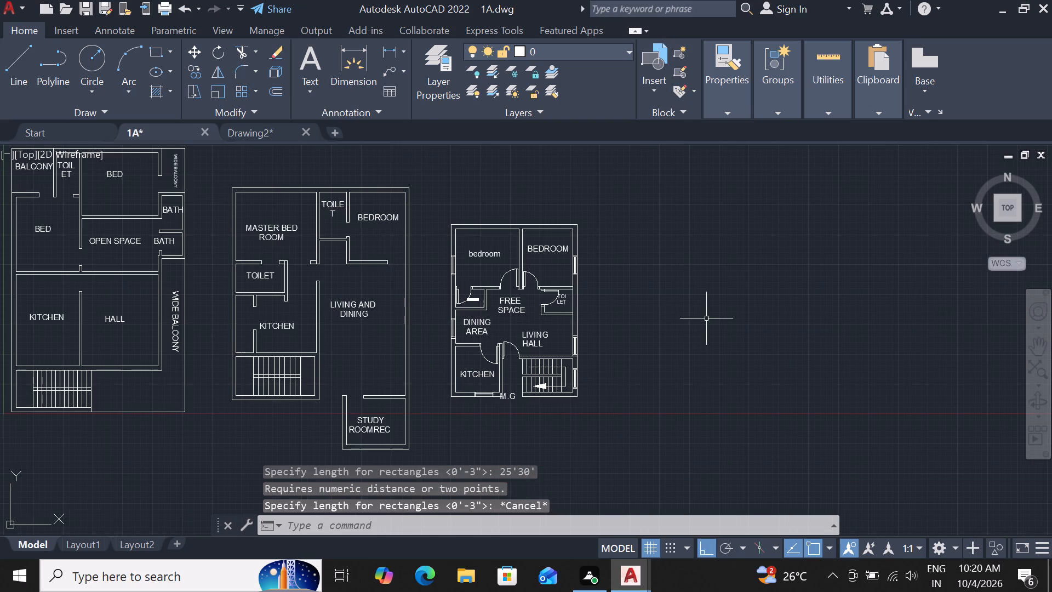
type("REC")
key("space")
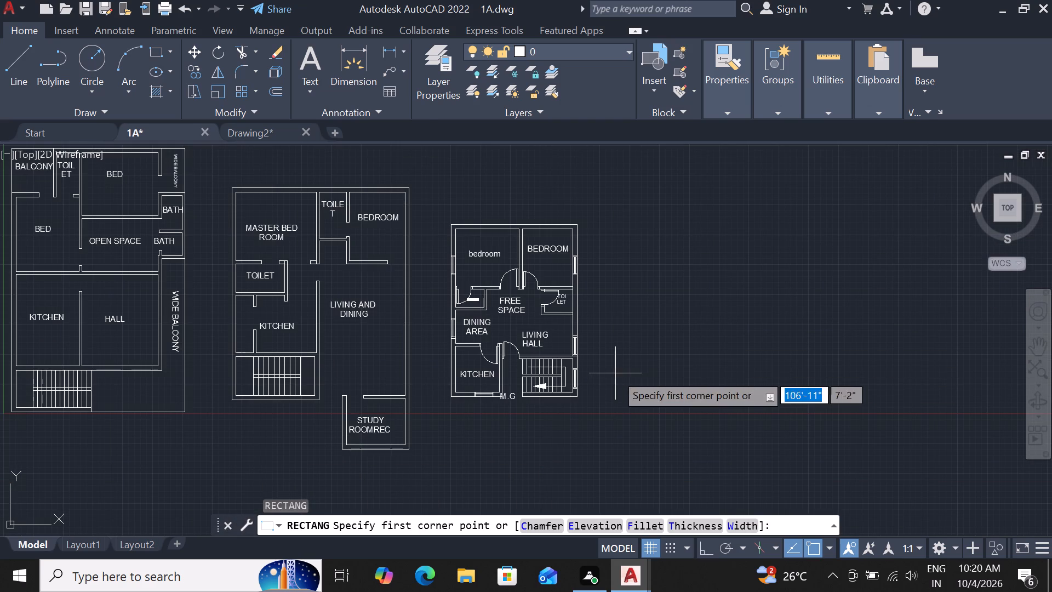
left_click_drag(625, 390, 648, 372)
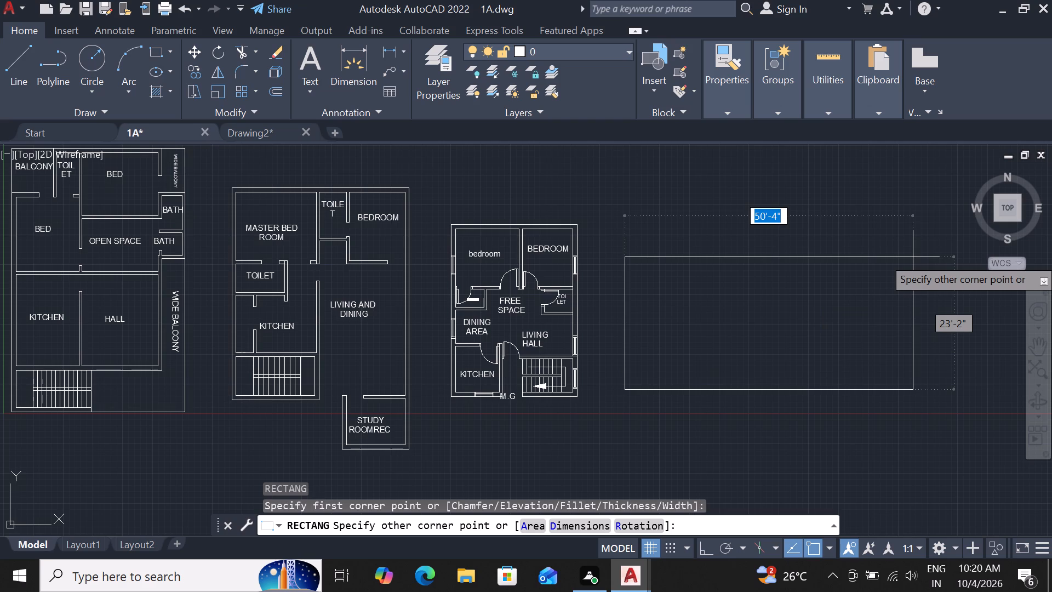
type("D")
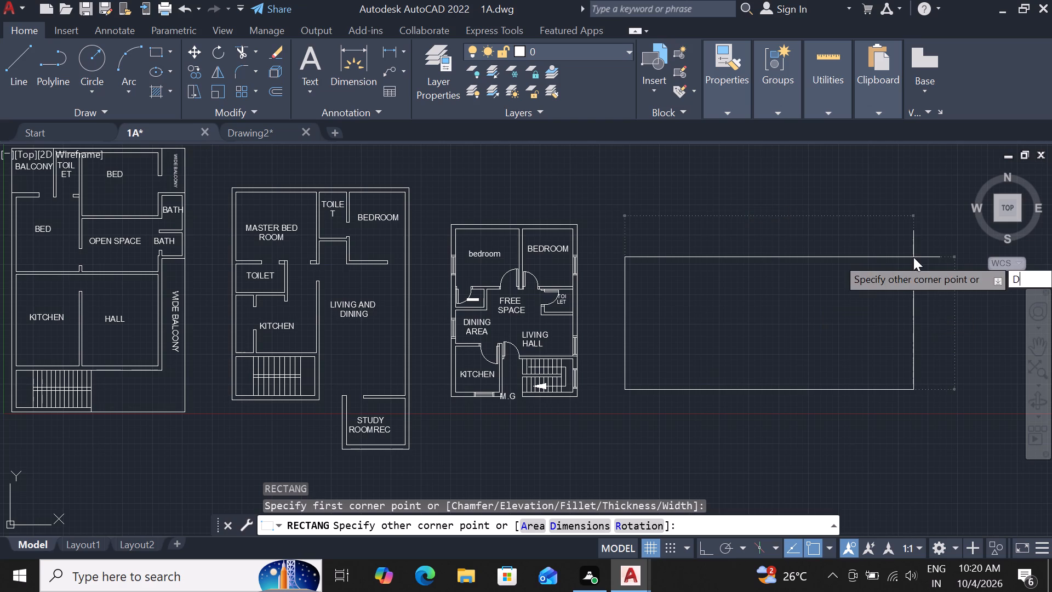
key("space")
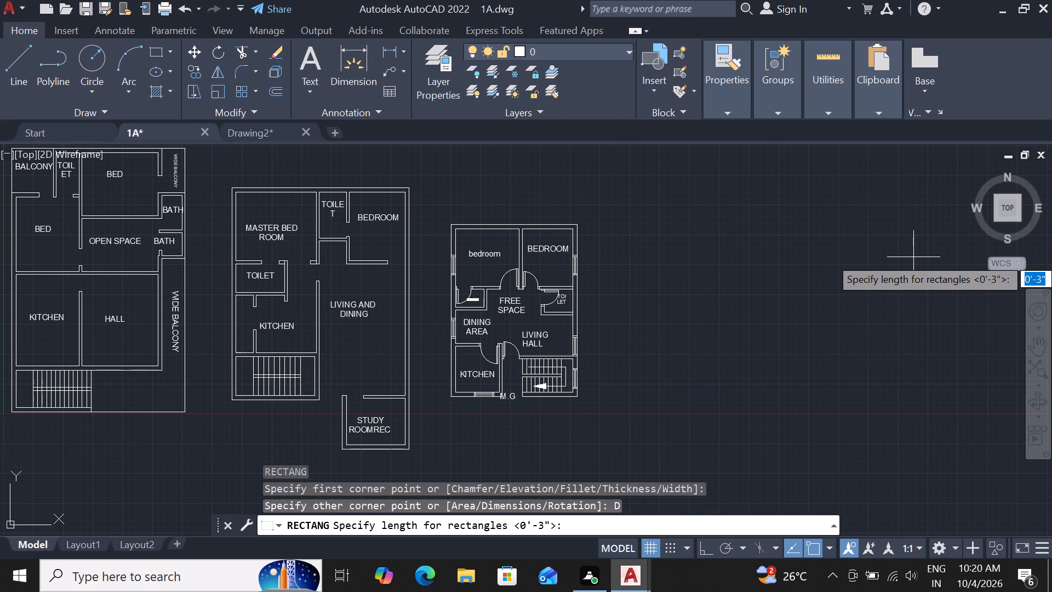
type("25")
key("apostrophe")
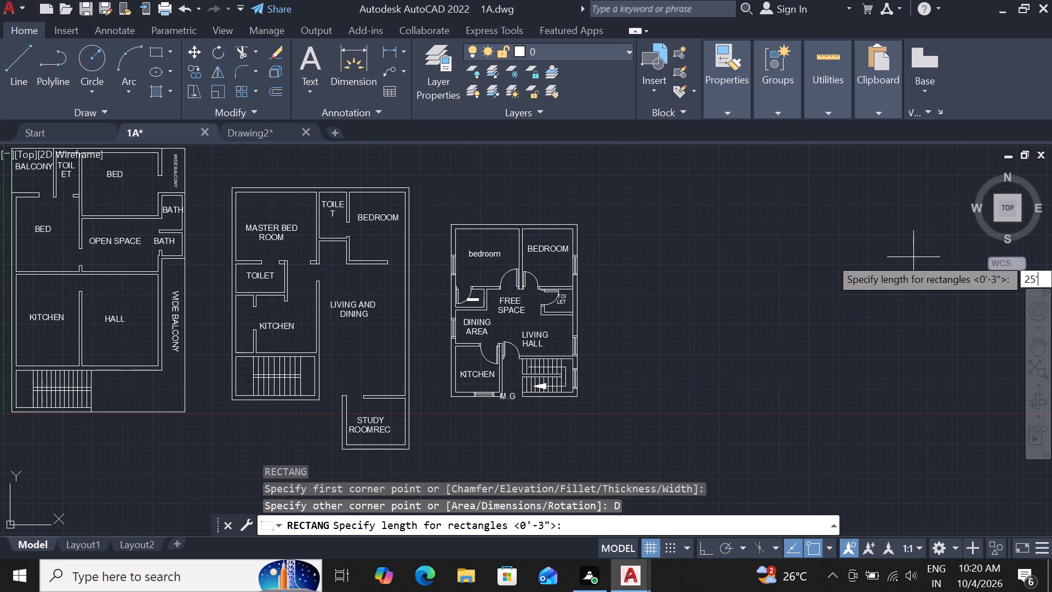
key("Return")
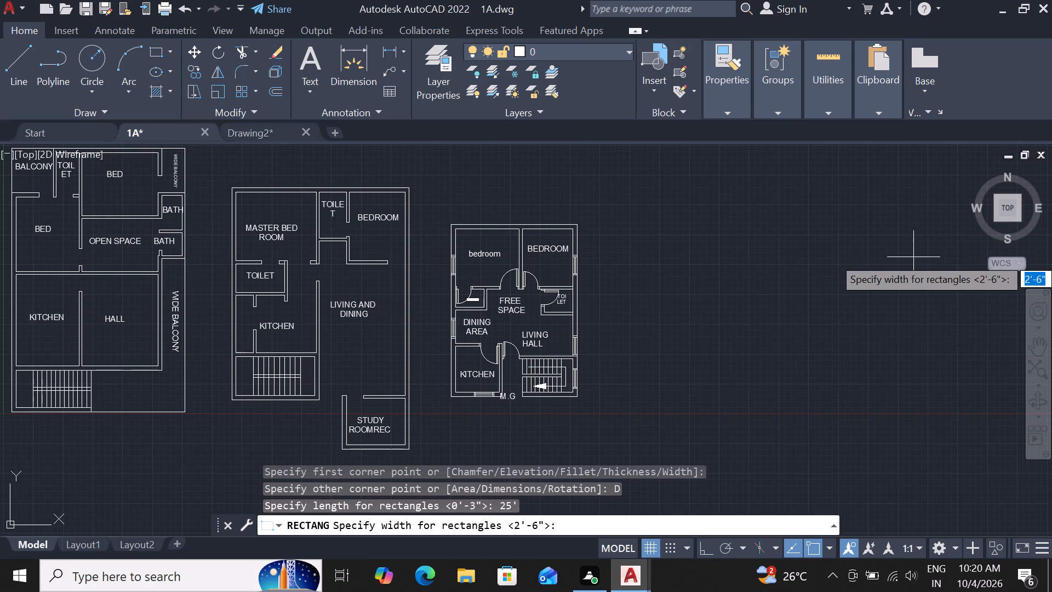
type("30")
key("apostrophe")
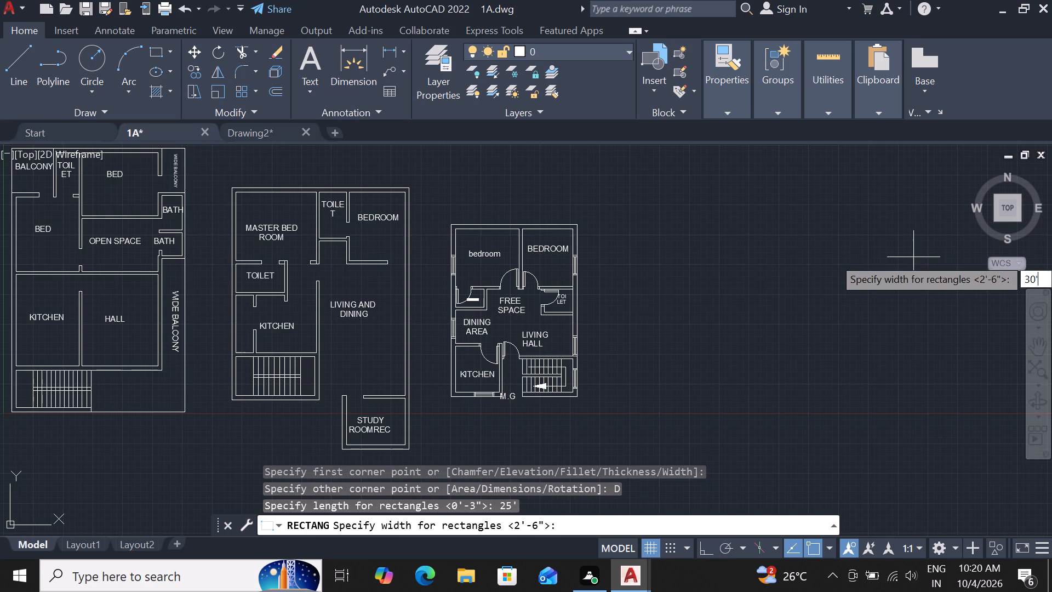
key("Return")
left_click(913, 257)
Offset the new rectangle 9" inward to form the fourth plan's outer wall.
scroll(772, 294, "up", 1)
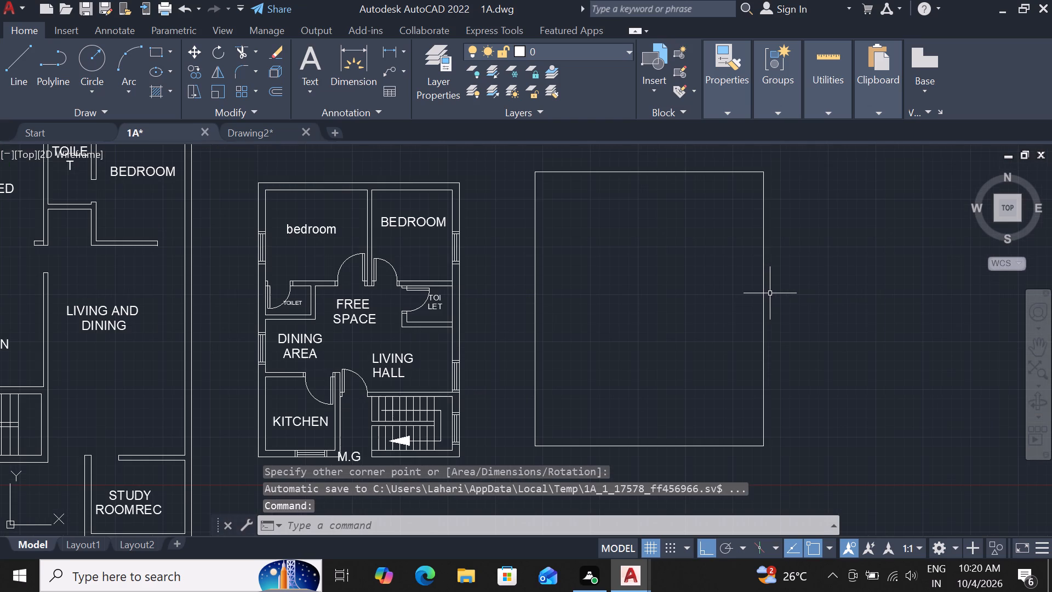
left_click(762, 284)
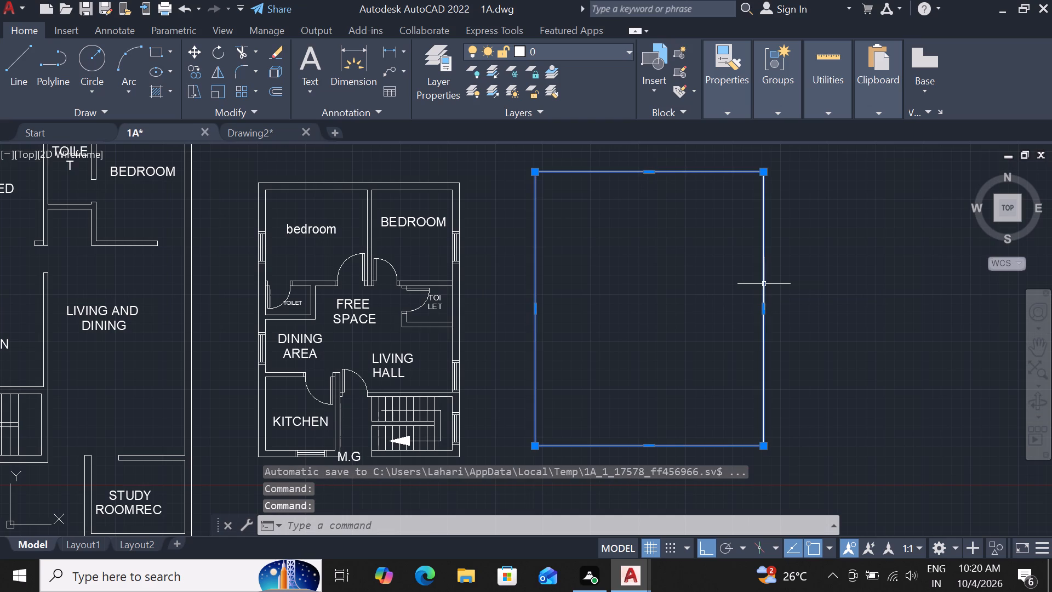
key("o")
type("F")
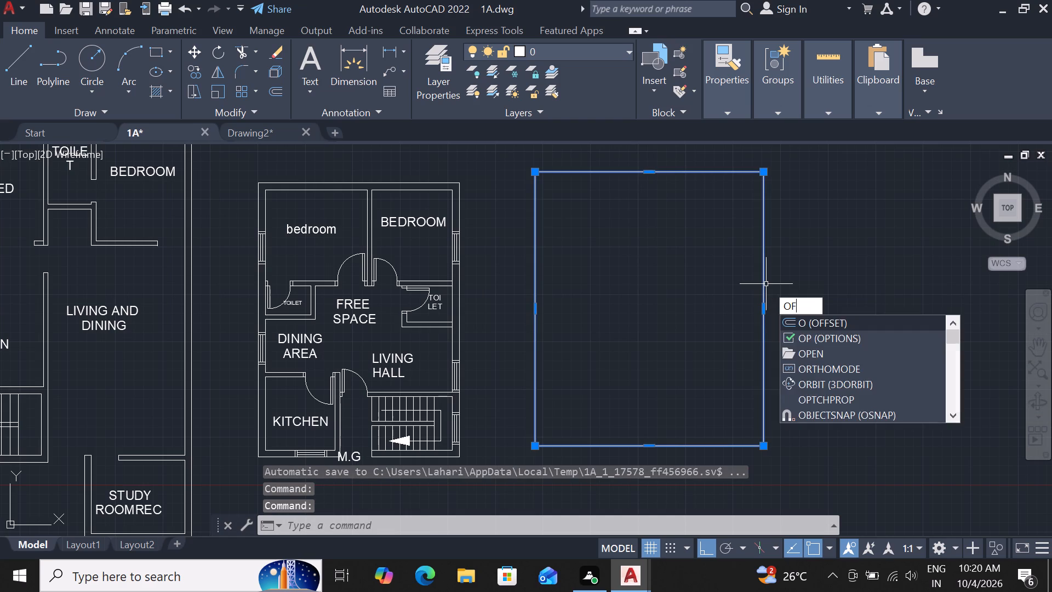
key("space")
type("9\"")
key("Return")
left_click(733, 306)
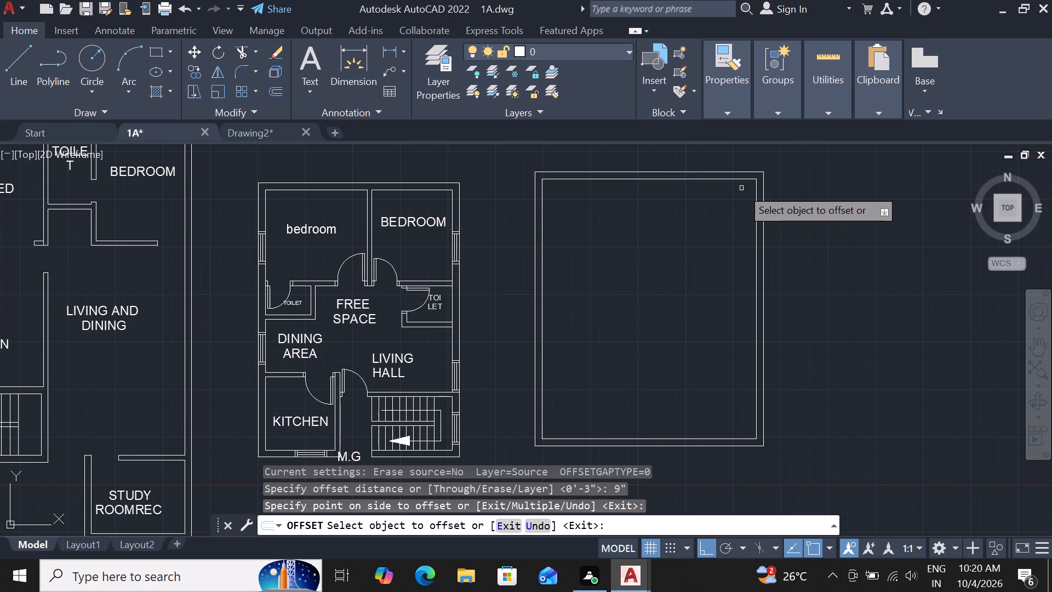
key("Escape")
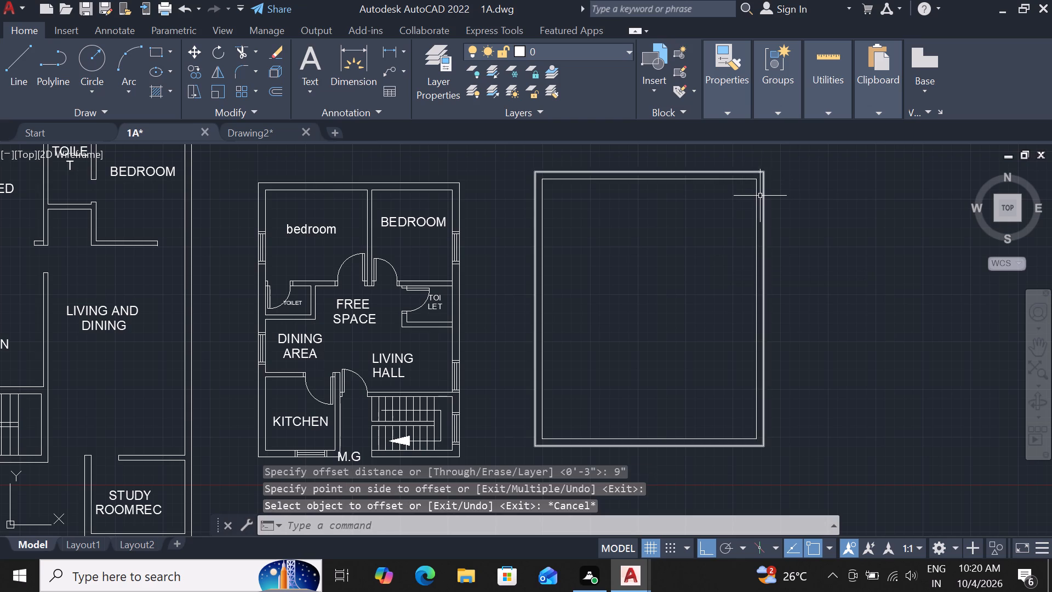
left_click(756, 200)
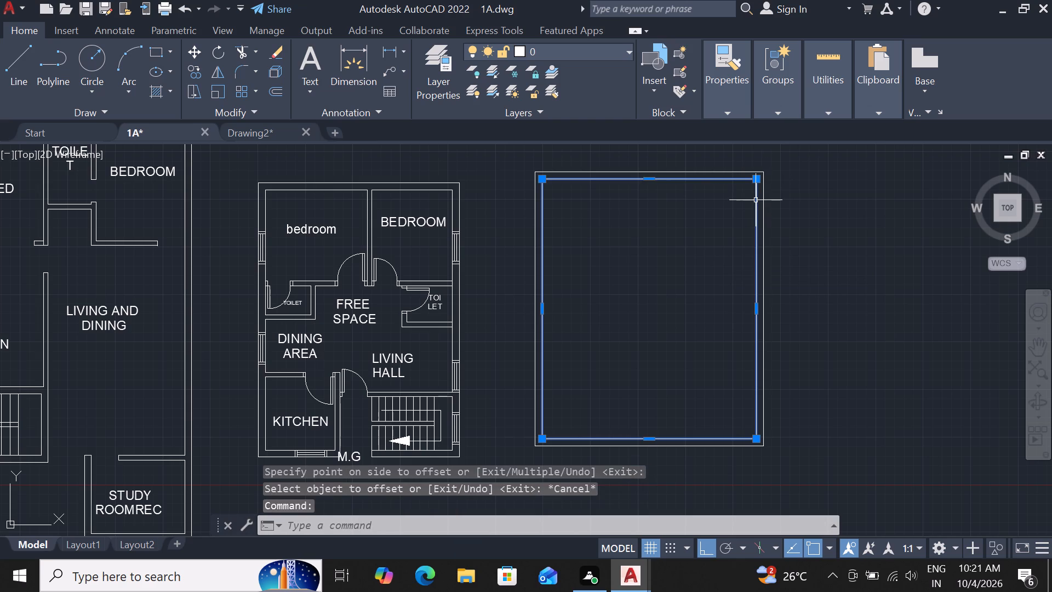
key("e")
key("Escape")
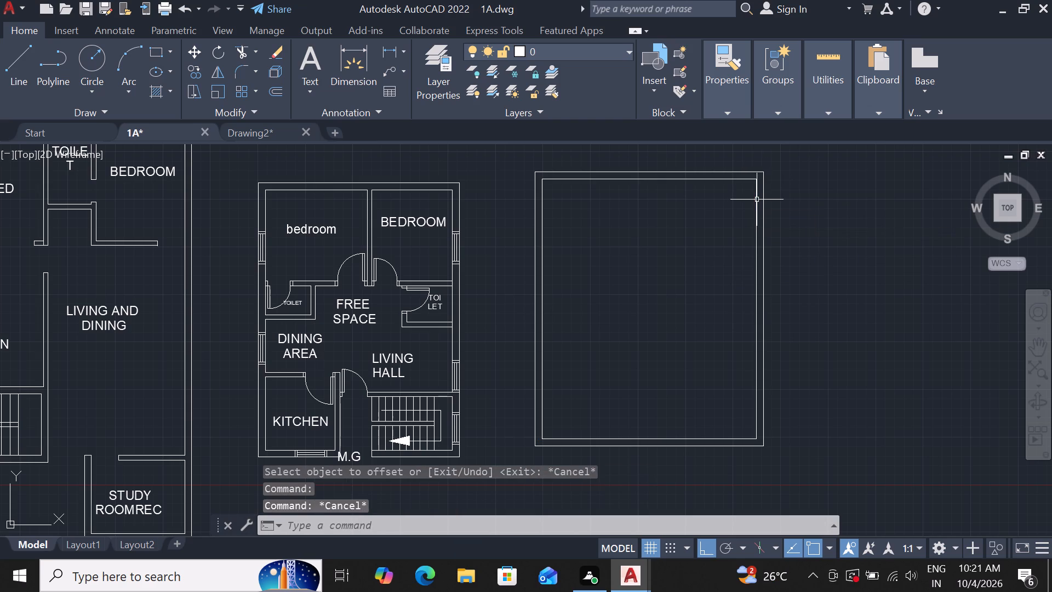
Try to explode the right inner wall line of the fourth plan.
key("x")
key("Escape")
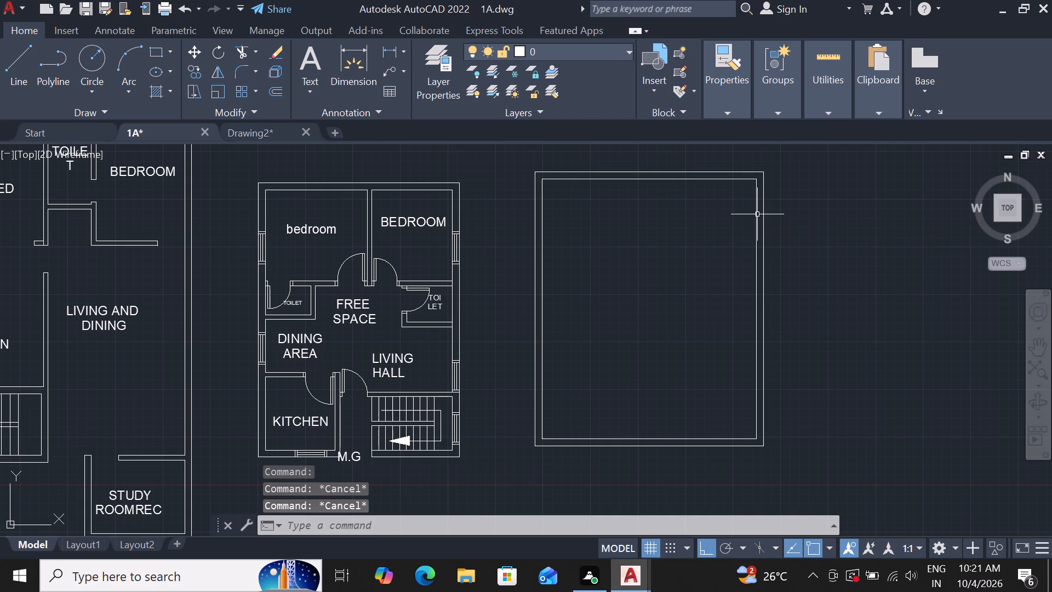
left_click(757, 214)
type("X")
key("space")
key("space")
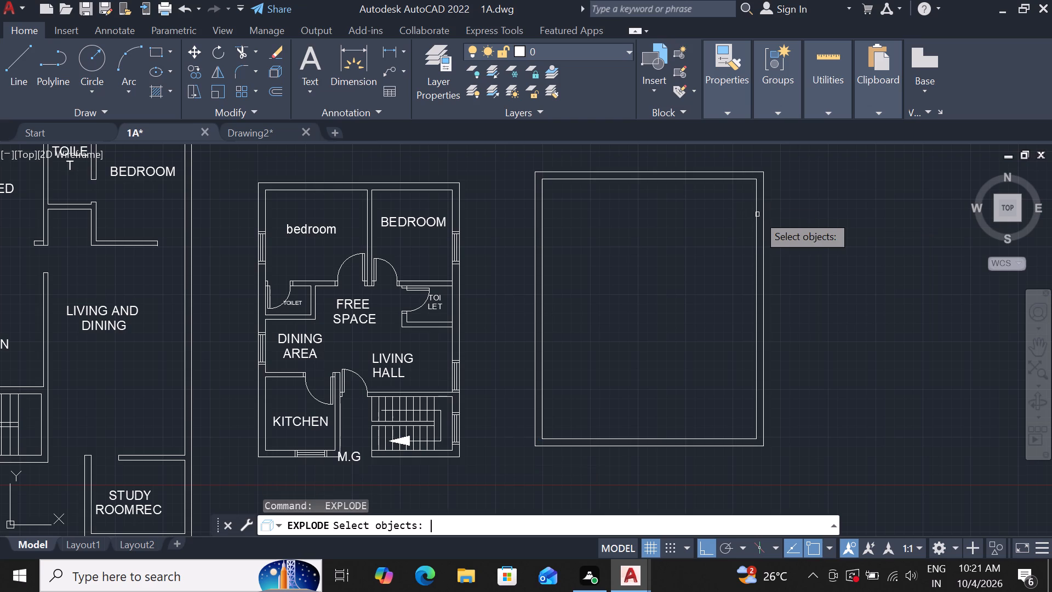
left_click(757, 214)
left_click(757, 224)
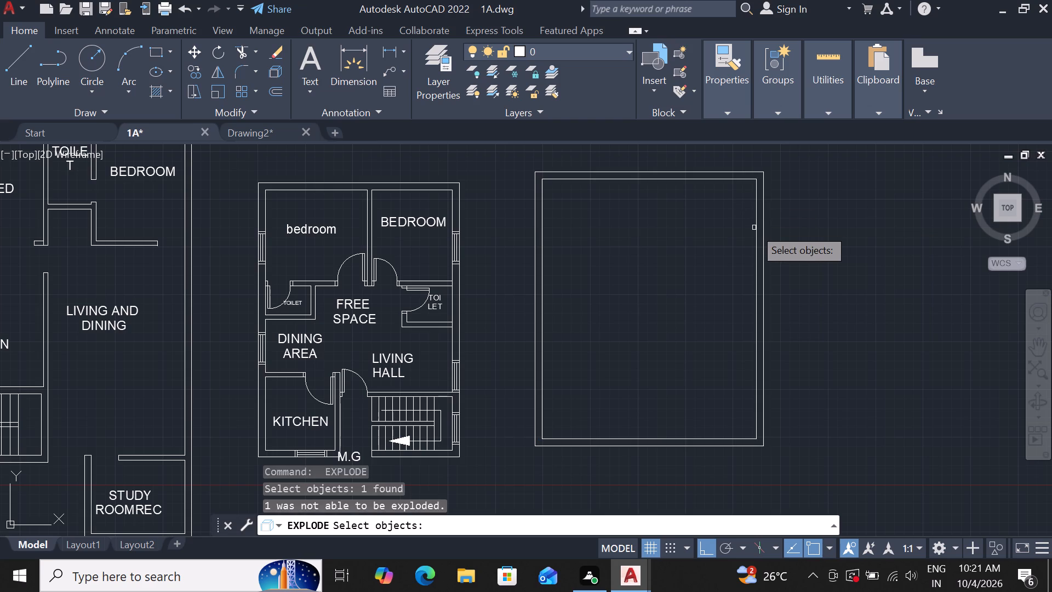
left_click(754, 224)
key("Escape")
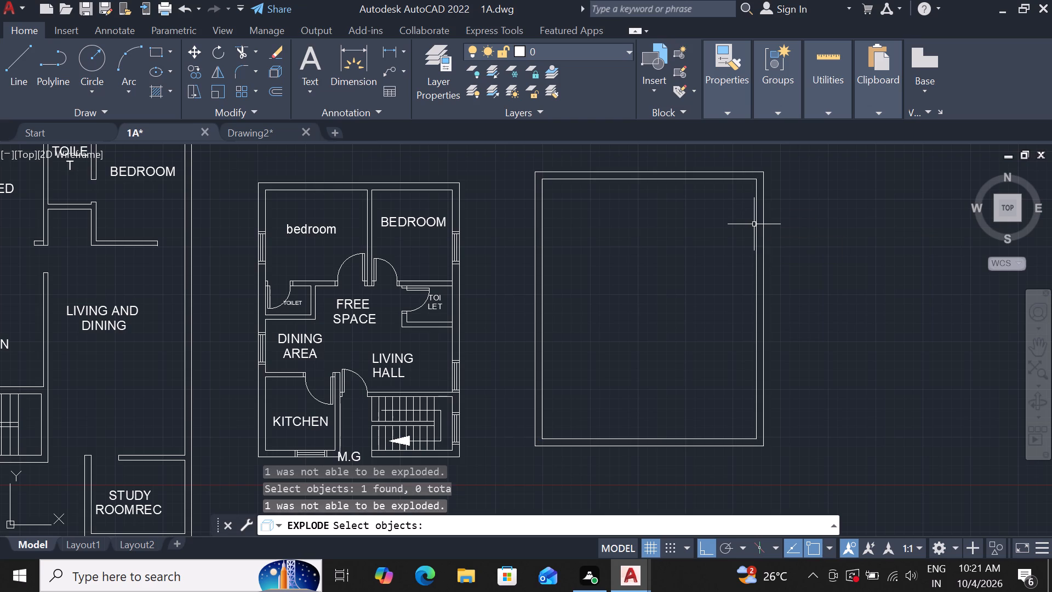
Offset the fourth plan's right inner wall line 7' inward to start a vertical partition.
left_click(754, 224)
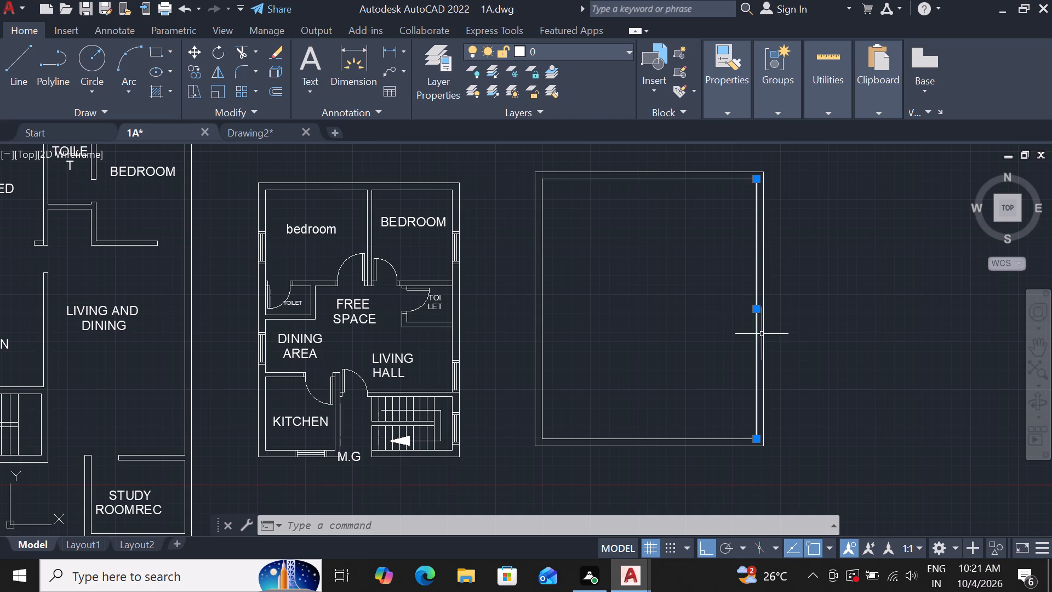
scroll(679, 235, "up", 1)
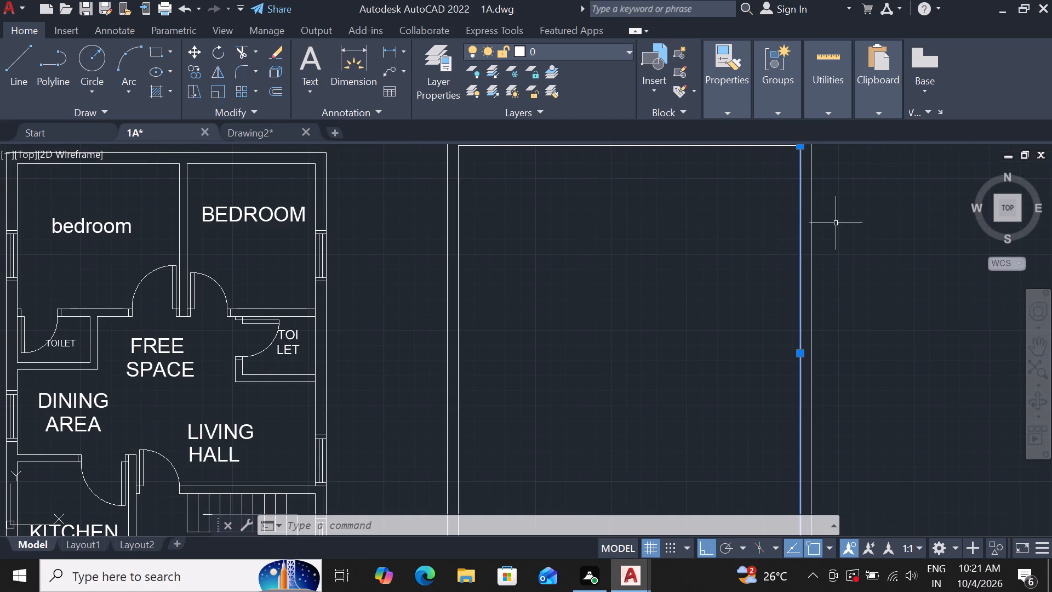
scroll(853, 214, "up", 2)
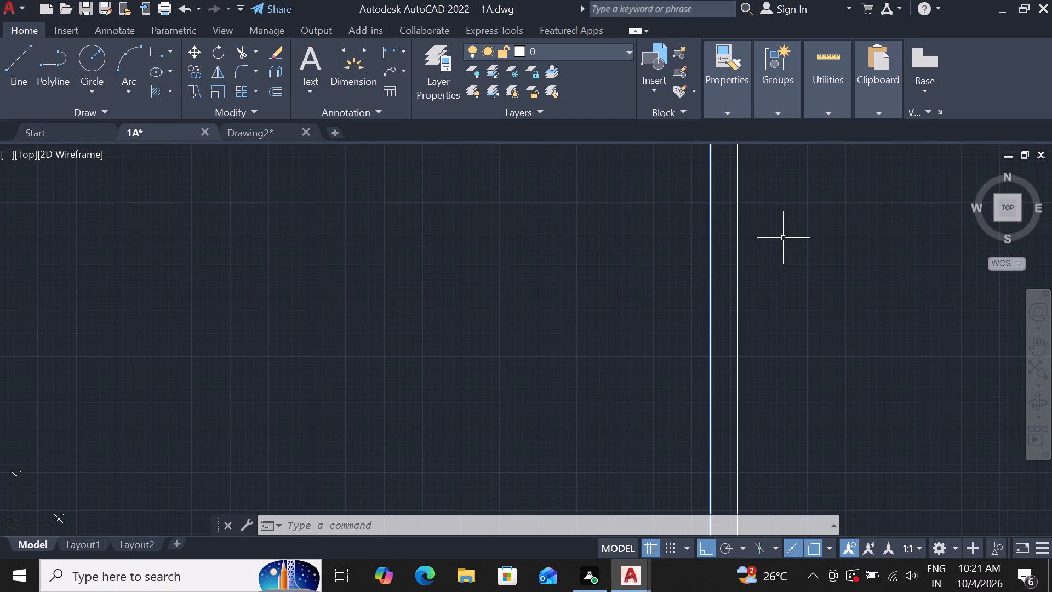
type("OF")
key("space")
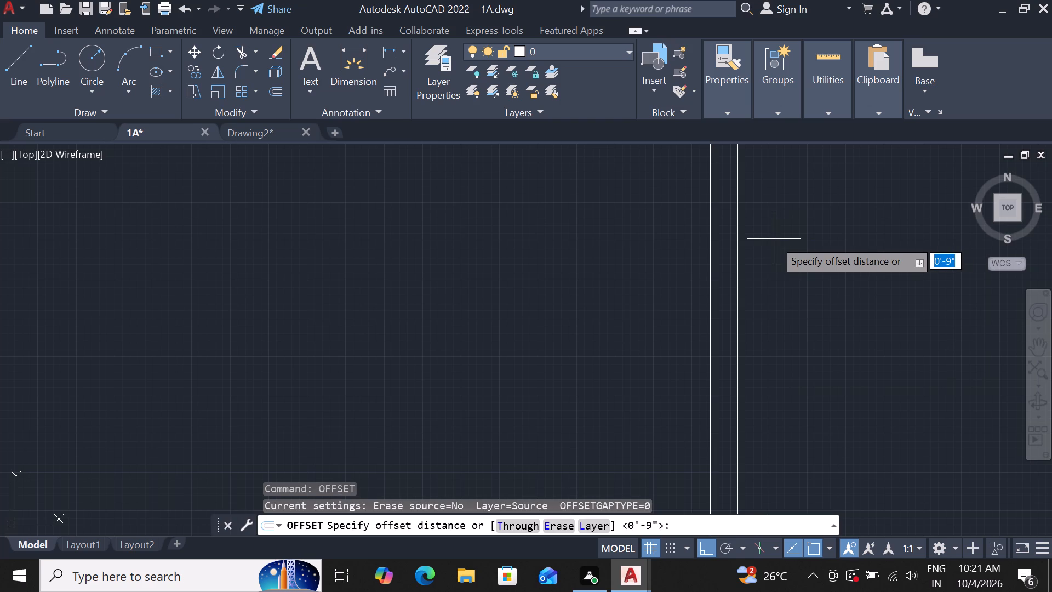
type("7'")
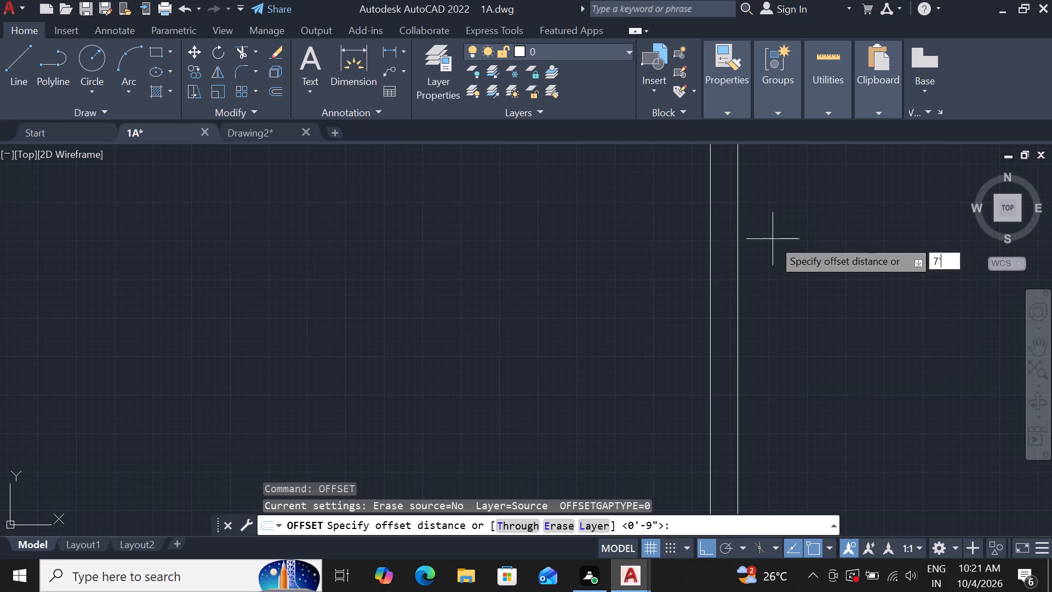
key("Return")
left_click(505, 307)
scroll(424, 314, "down", 2)
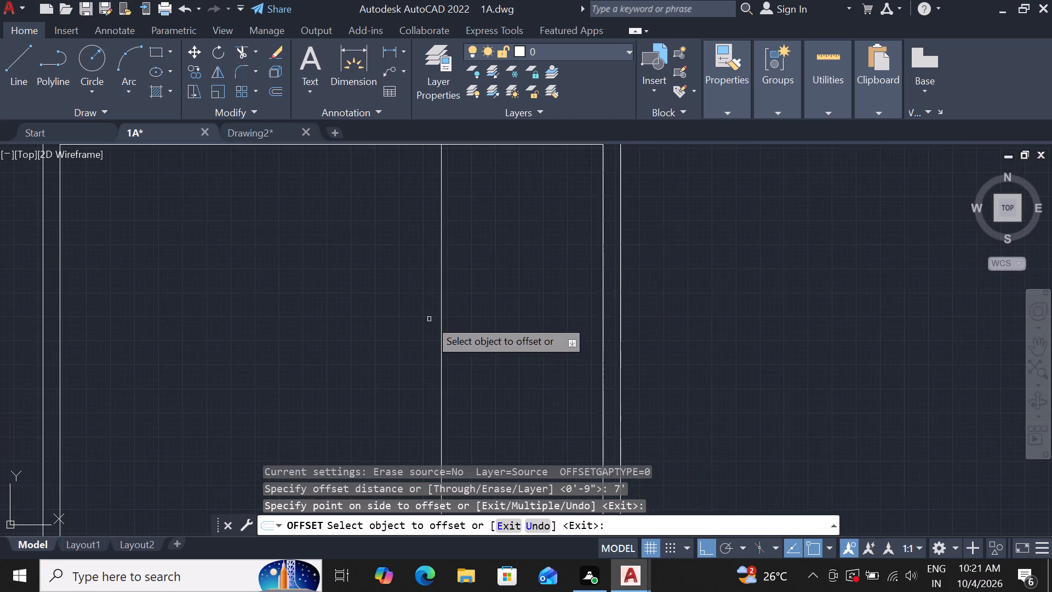
middle_click_drag(461, 329, 567, 310)
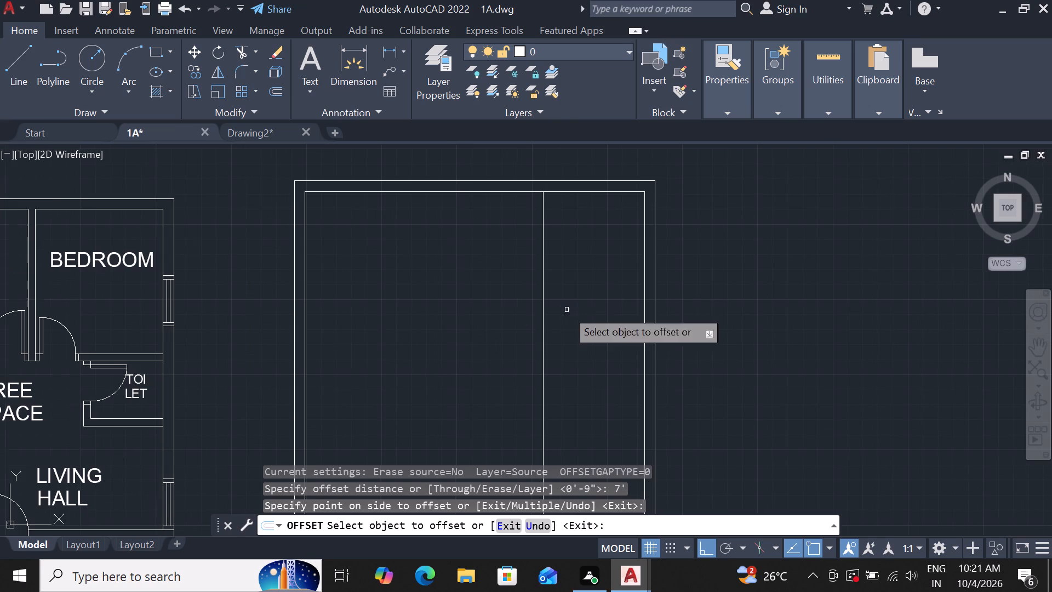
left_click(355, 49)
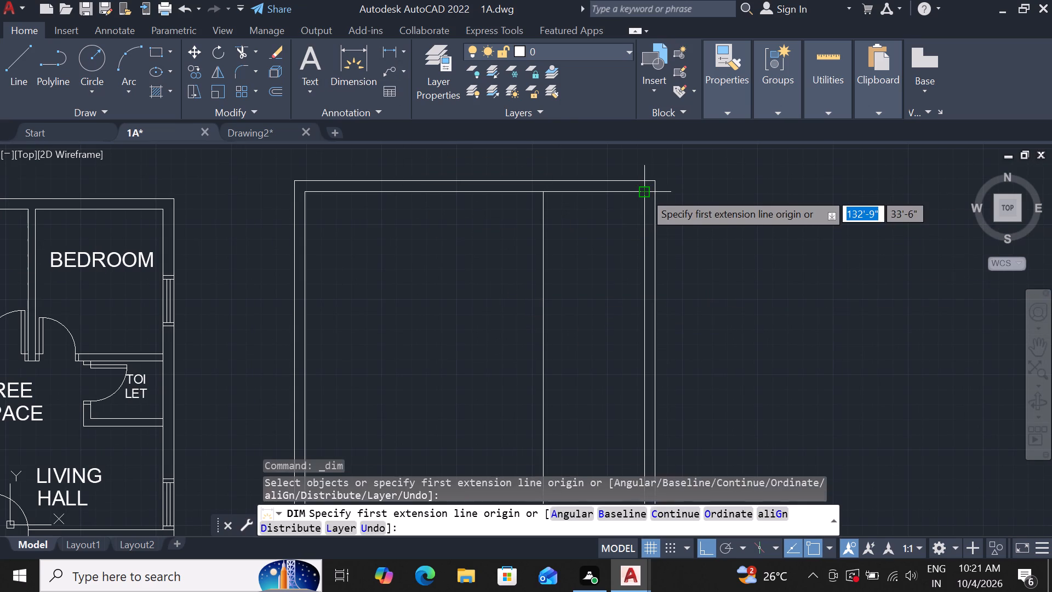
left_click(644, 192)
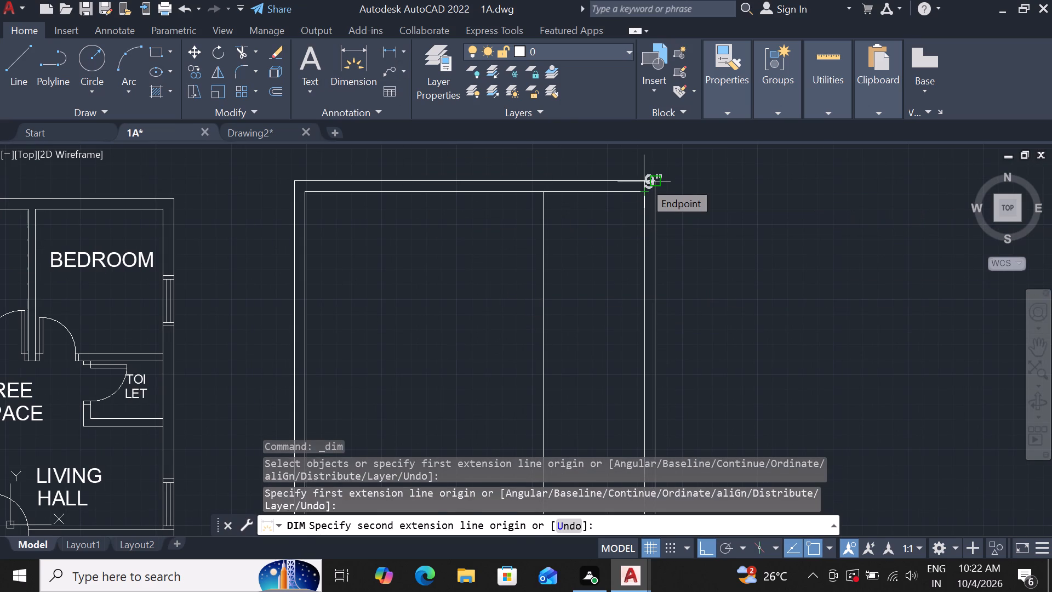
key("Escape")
Offset the new vertical partition line 6" to the left to give the partition its thickness.
left_click(544, 264)
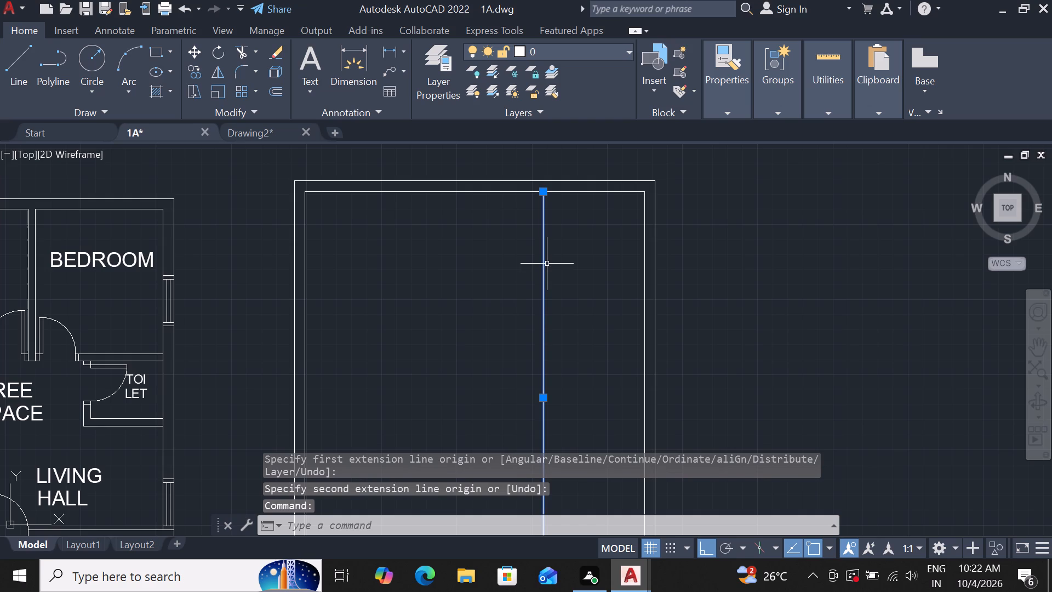
key("o")
type("F 6\"")
key("Return")
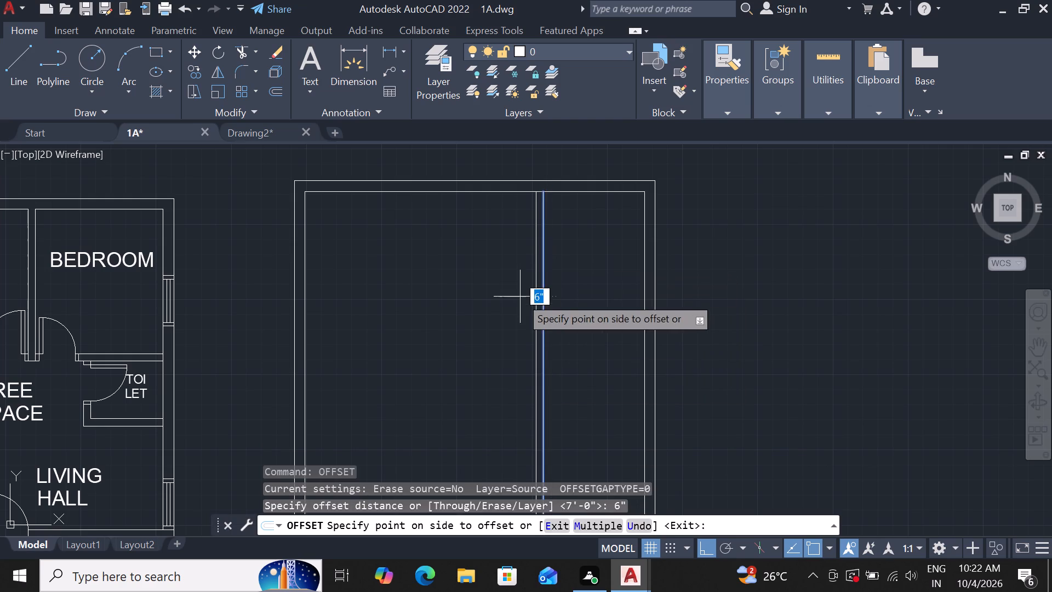
left_click(519, 297)
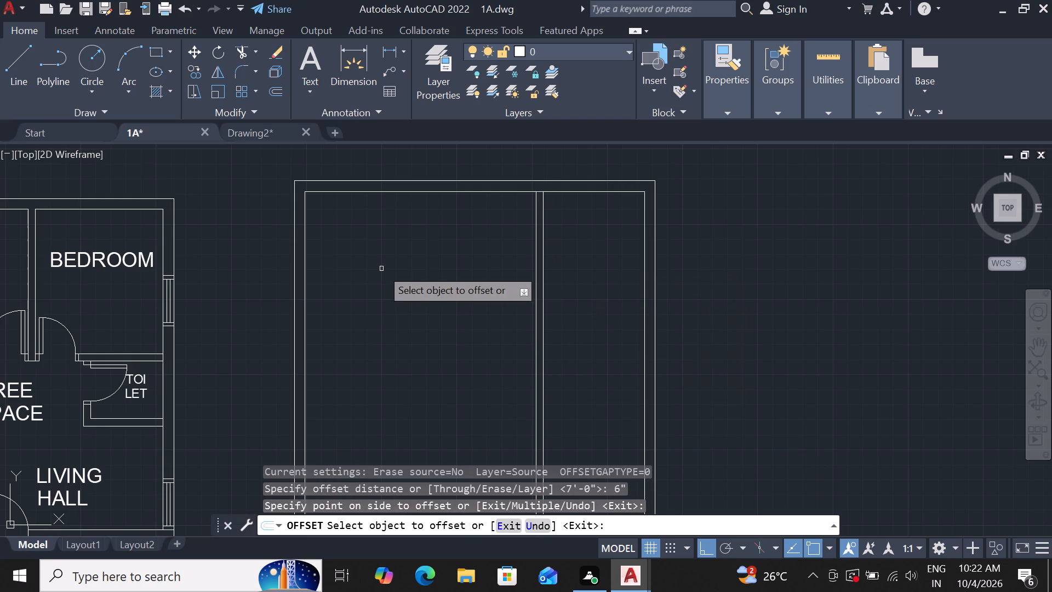
key("Escape")
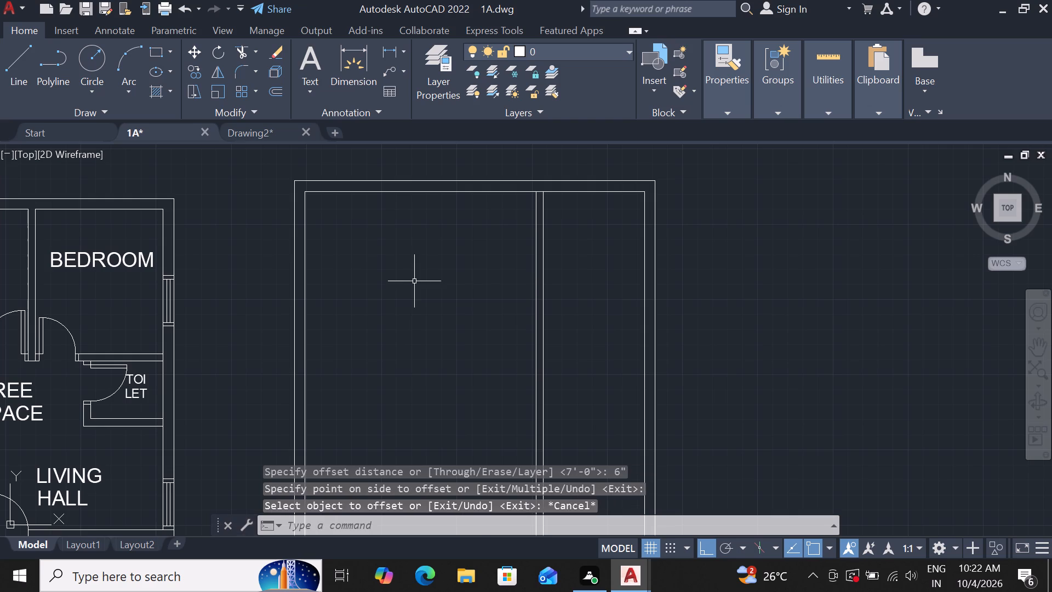
Offset the left line of the vertical partition 6' to the left to start a second partition.
left_click(536, 259)
type("OF")
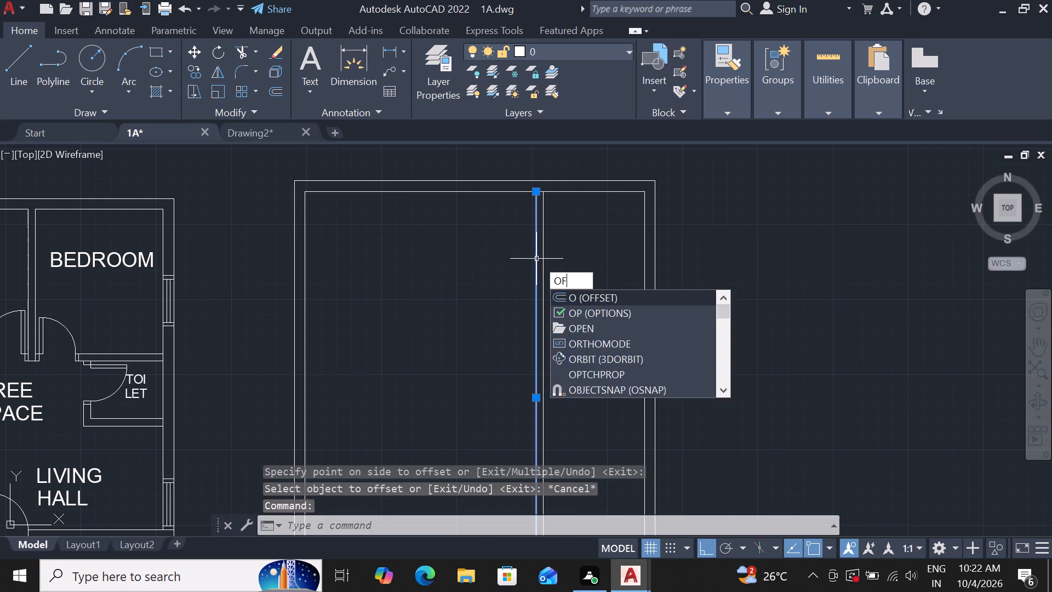
key("space")
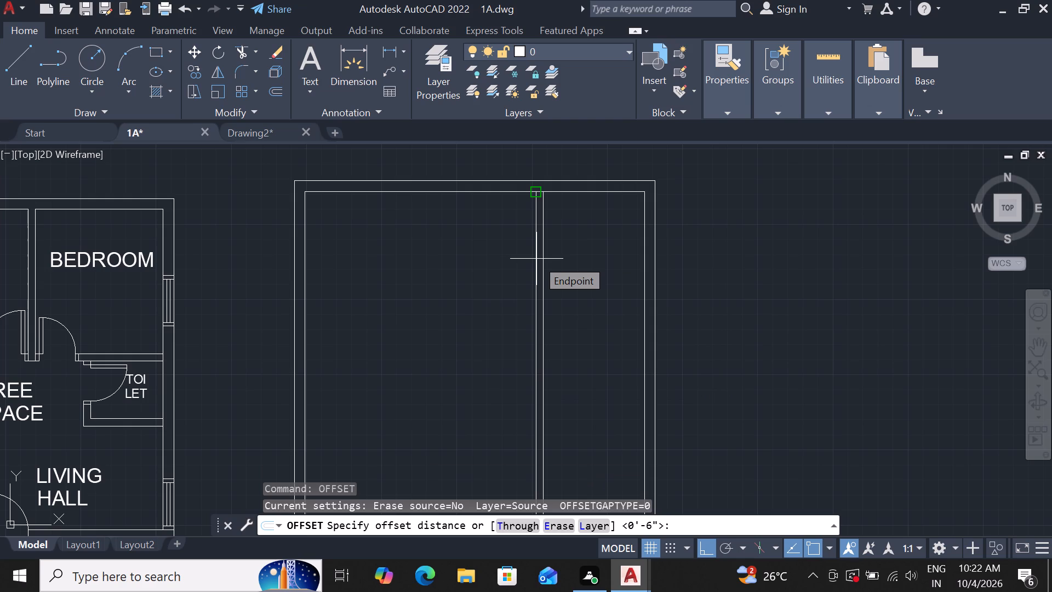
type("6'")
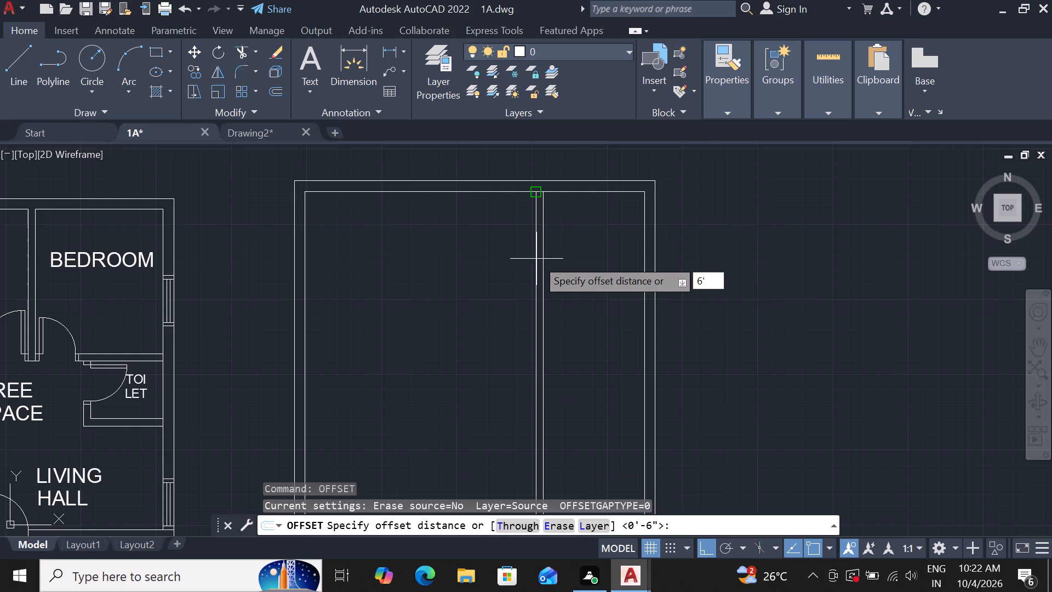
key("Return")
left_click(451, 287)
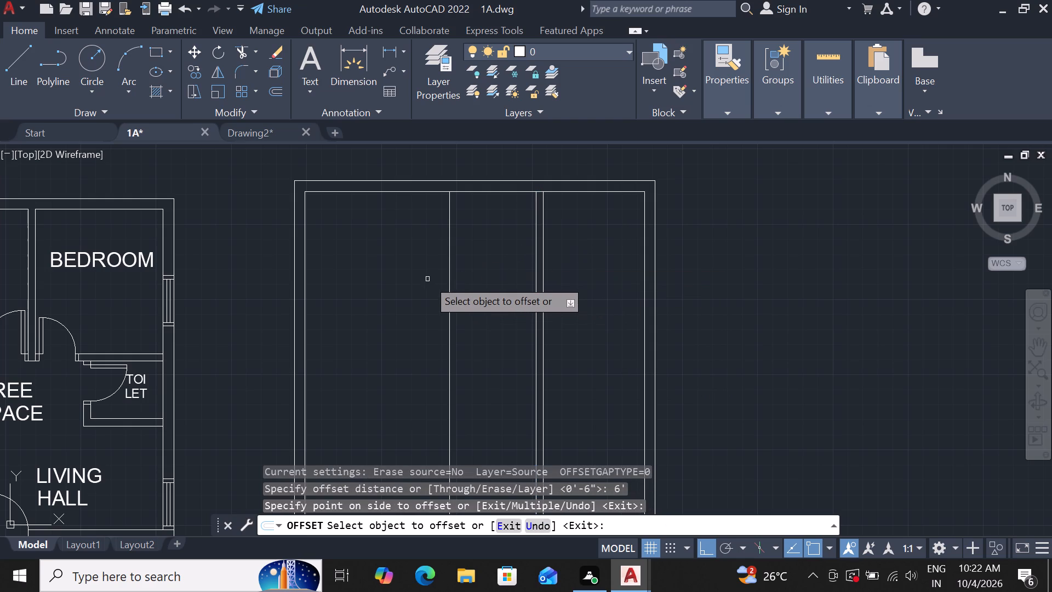
key("Escape")
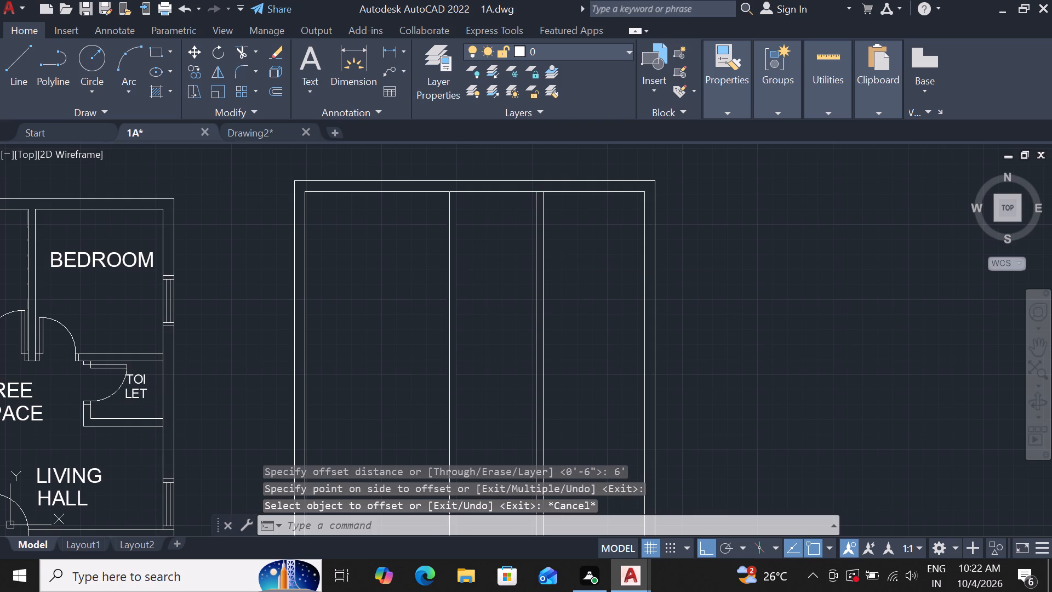
Offset the second partition's line 6" to the left to give that partition its thickness.
left_click(449, 267)
type("OF 6")
key("shift+quotedbl")
key("Return")
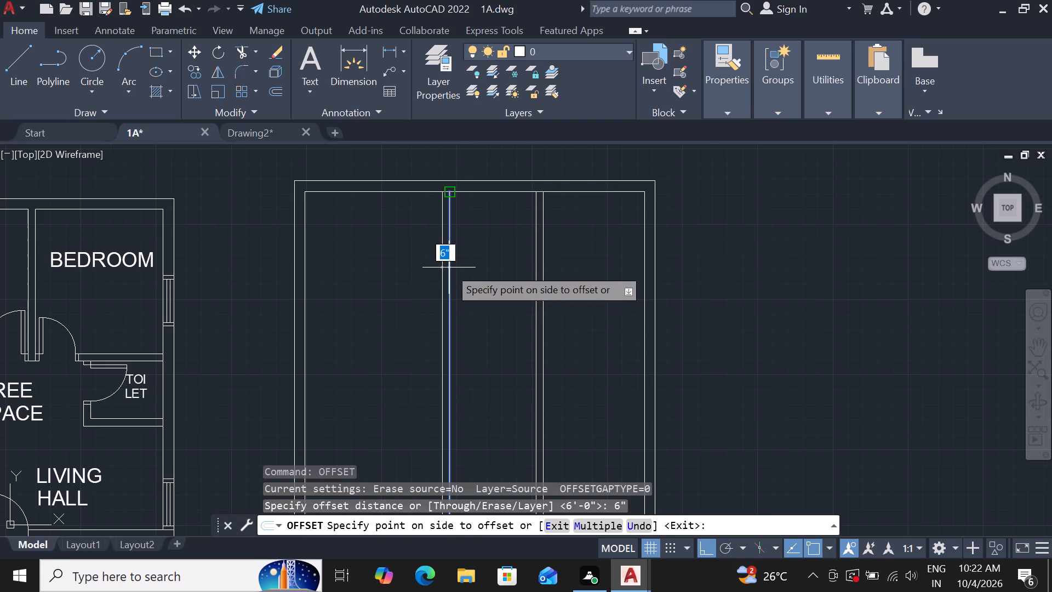
left_click(420, 287)
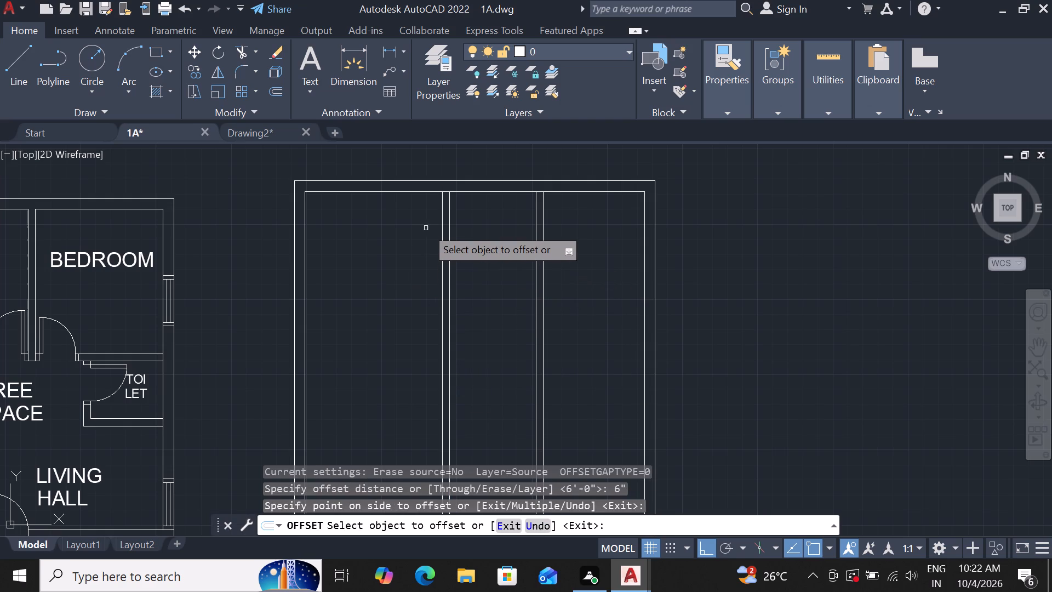
key("Escape")
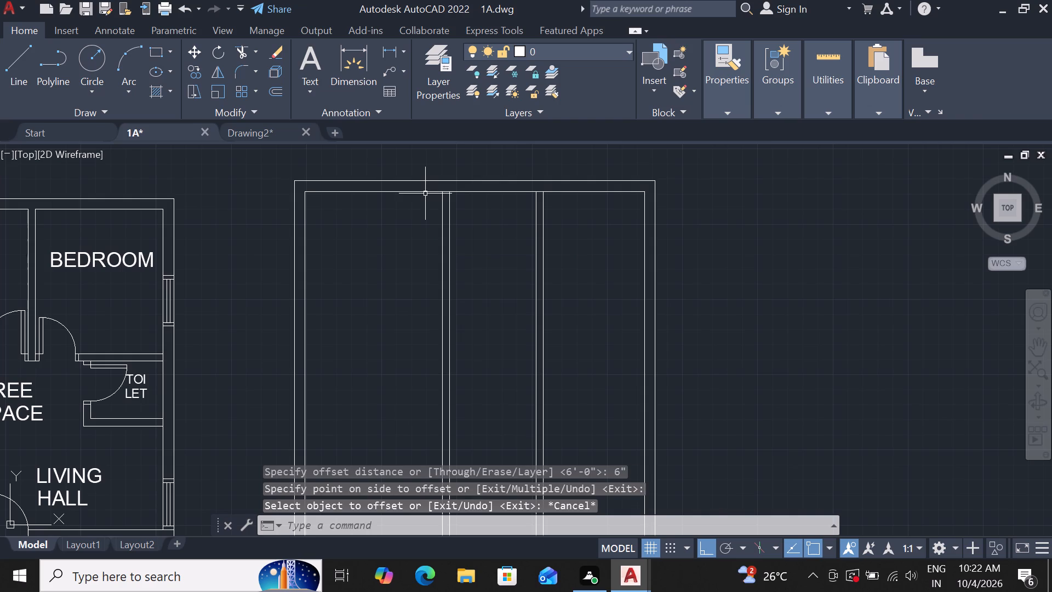
Offset the fourth plan's top inner wall line 11' downward to start a horizontal partition.
left_click(425, 193)
key("o")
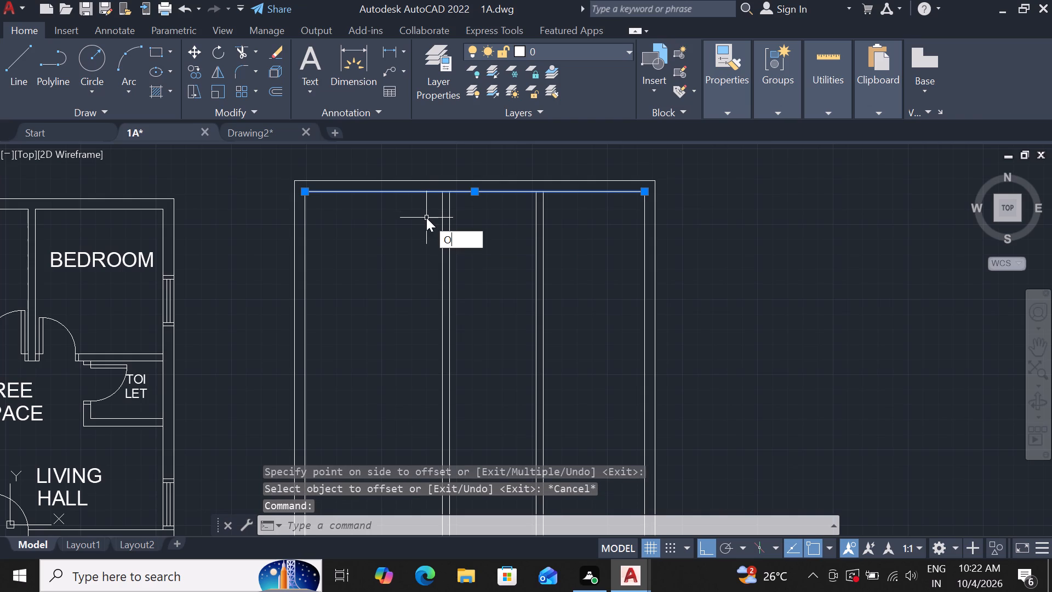
type("F")
key("space")
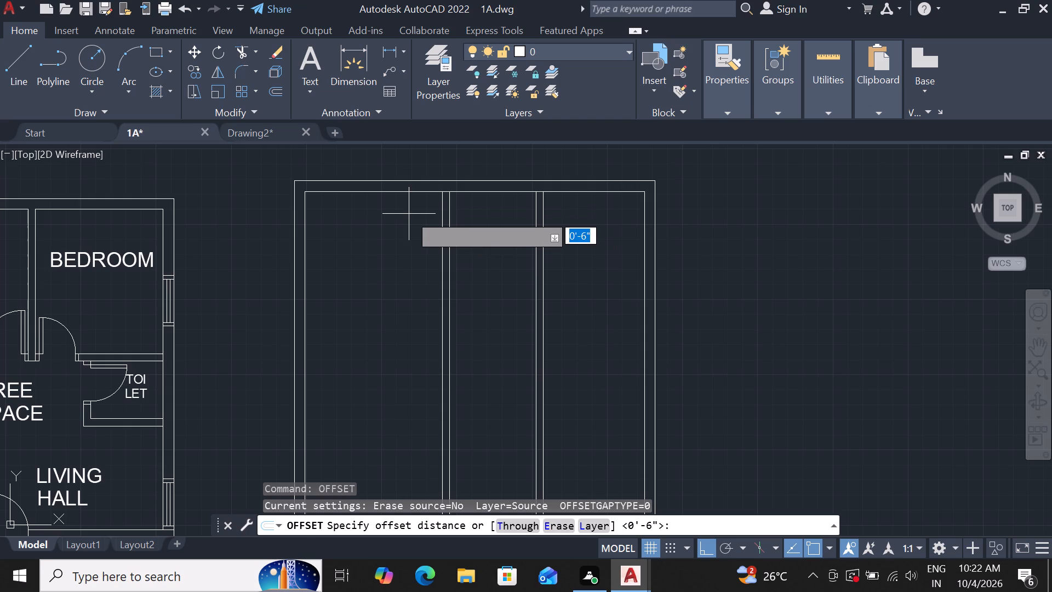
type("11'")
key("Return")
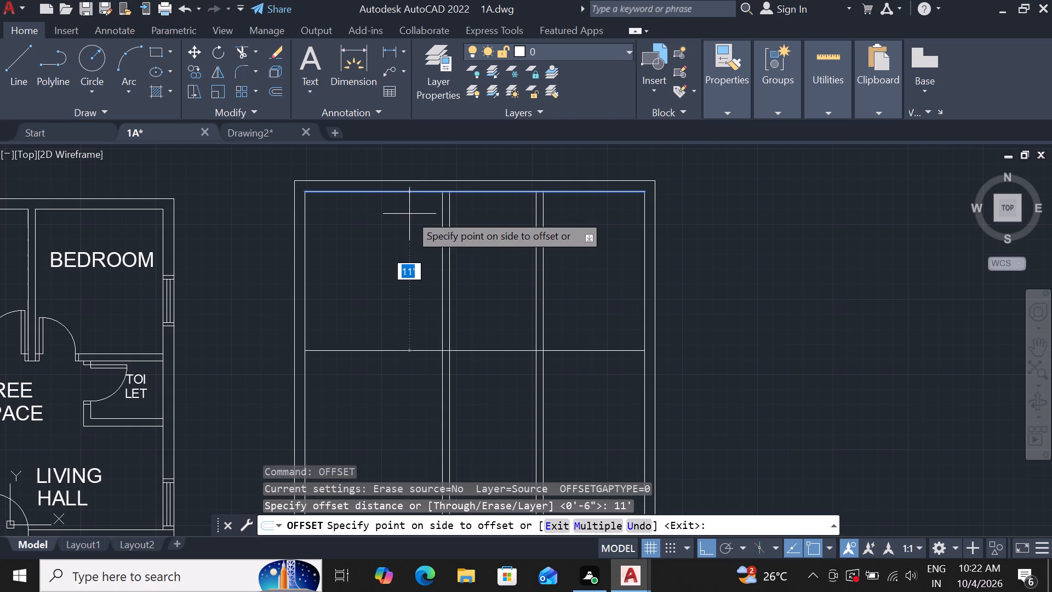
left_click(408, 230)
scroll(433, 240, "down", 2)
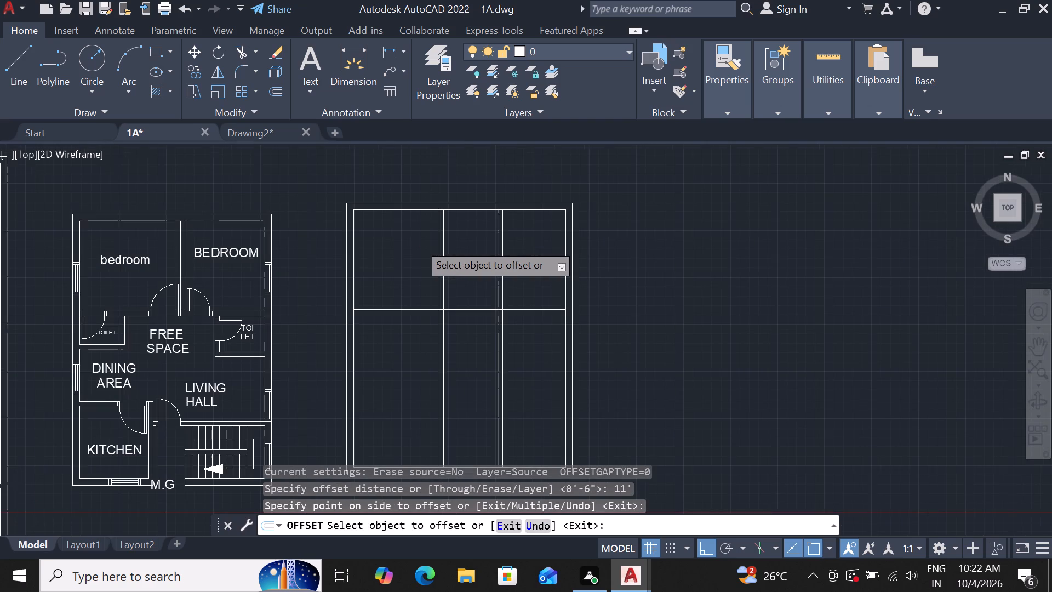
key("Escape")
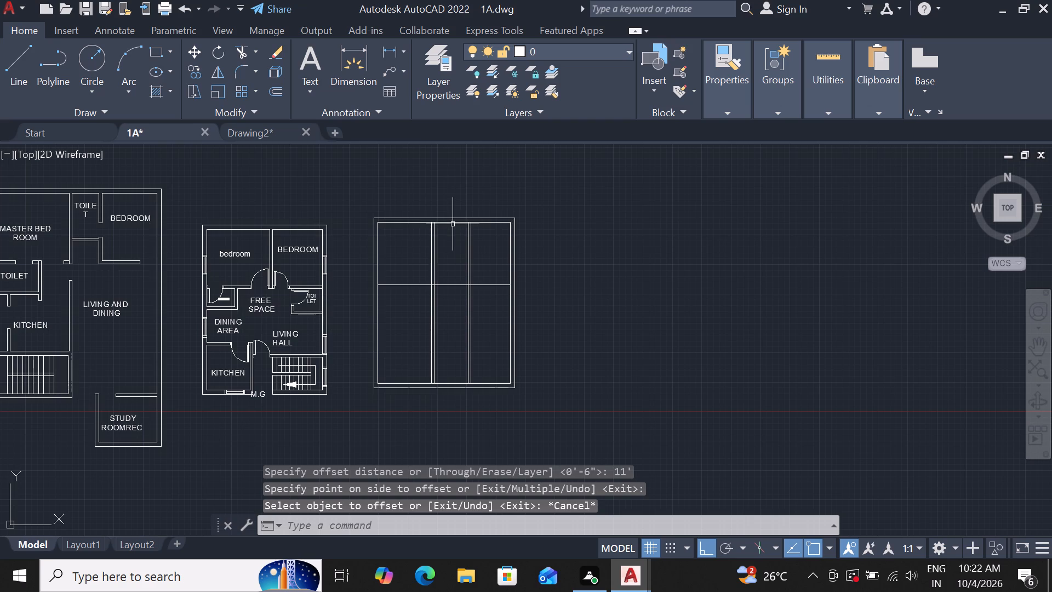
Offset the fourth plan's top inner wall line 4' downward to add another horizontal partition line.
left_click(453, 224)
type("OF")
key("space")
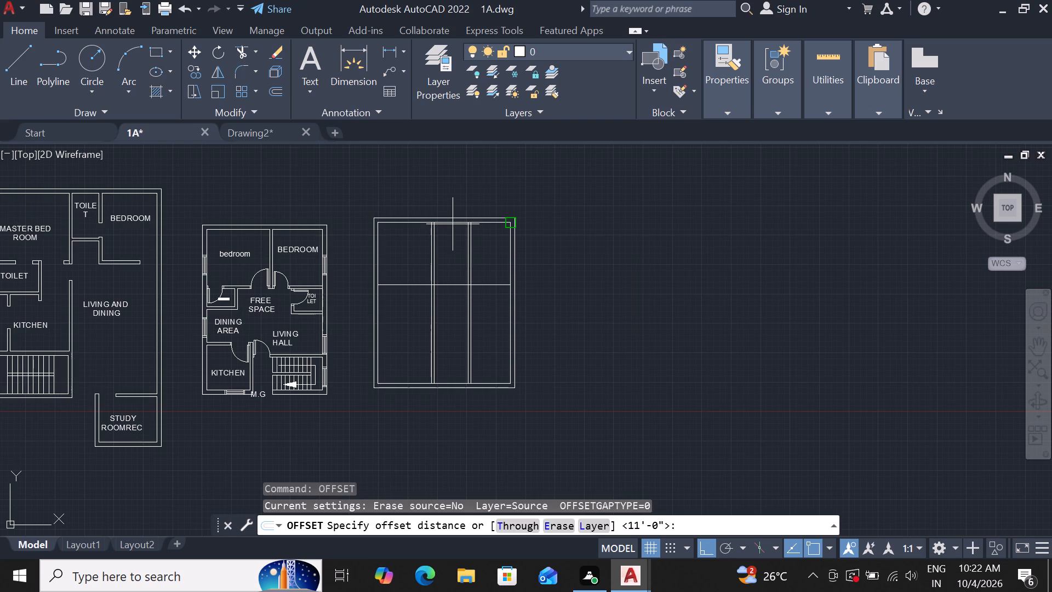
type("4'")
key("Return")
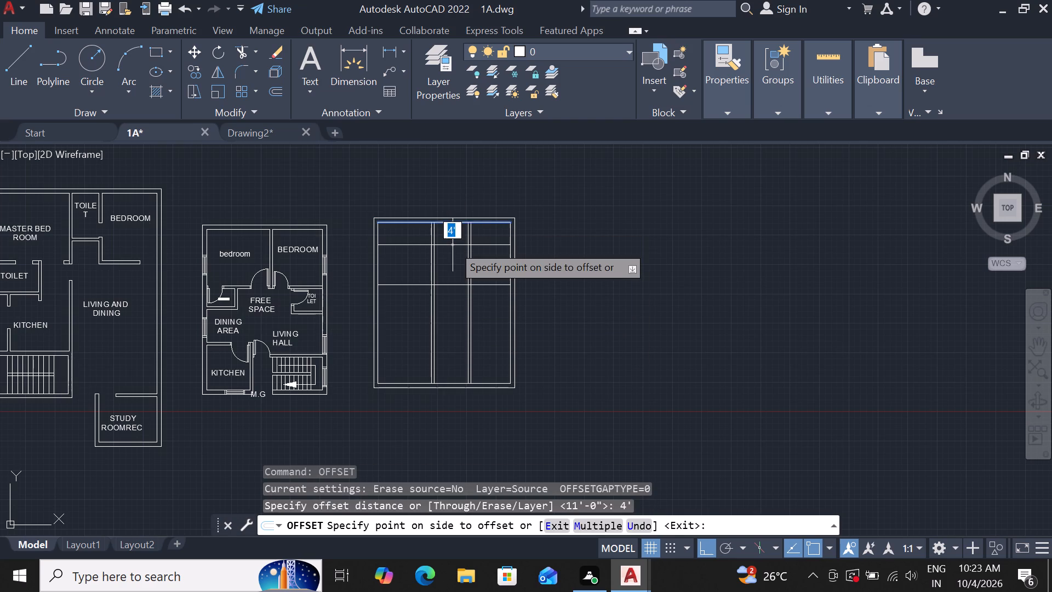
left_click(453, 245)
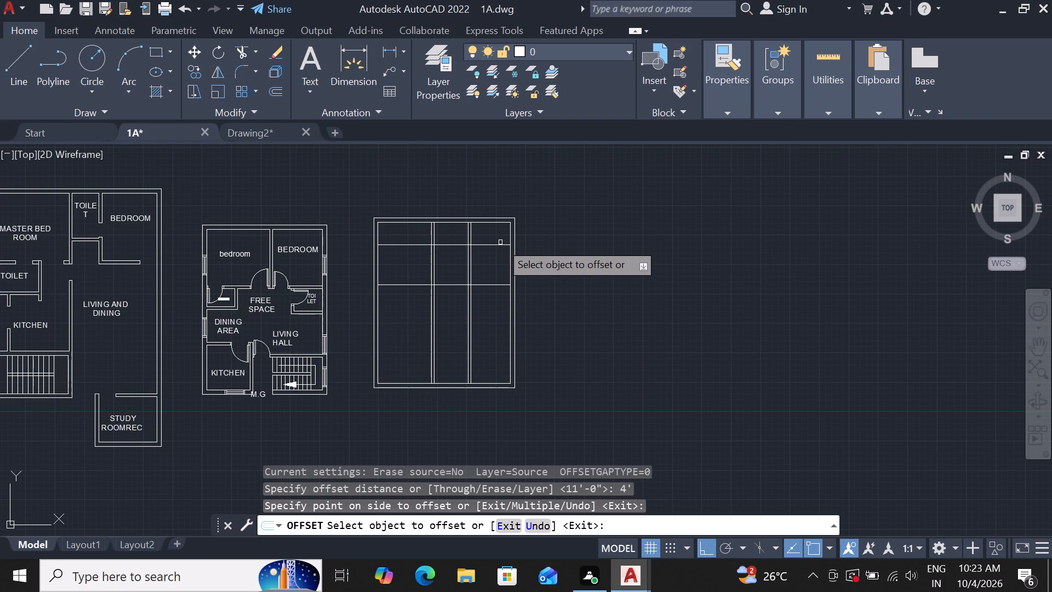
Offset the fourth plan's top inner wall line 8' downward to add a third horizontal partition line.
left_click(498, 224)
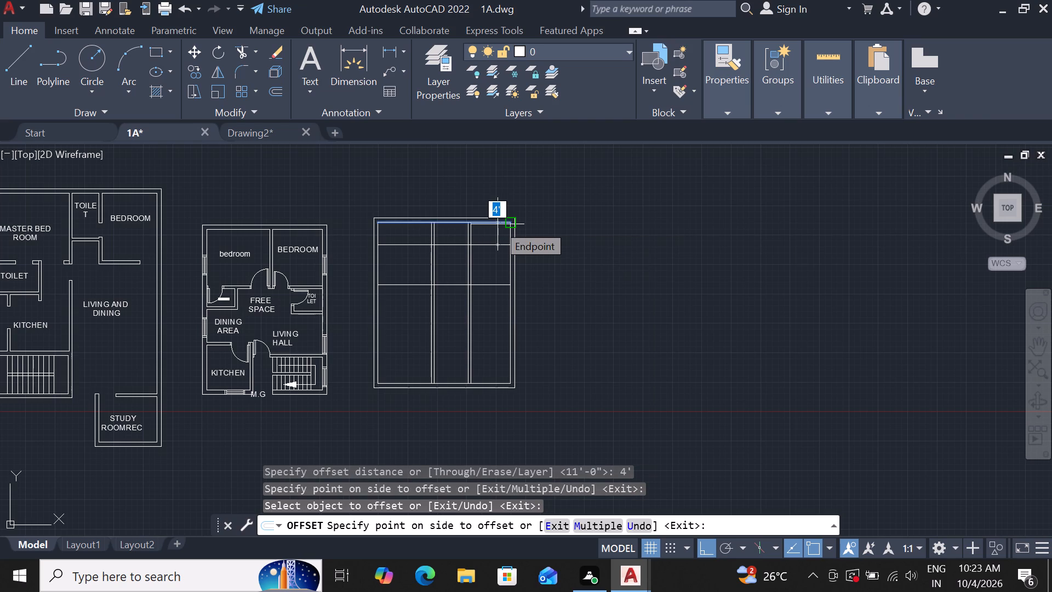
key("o")
type("F")
key("space")
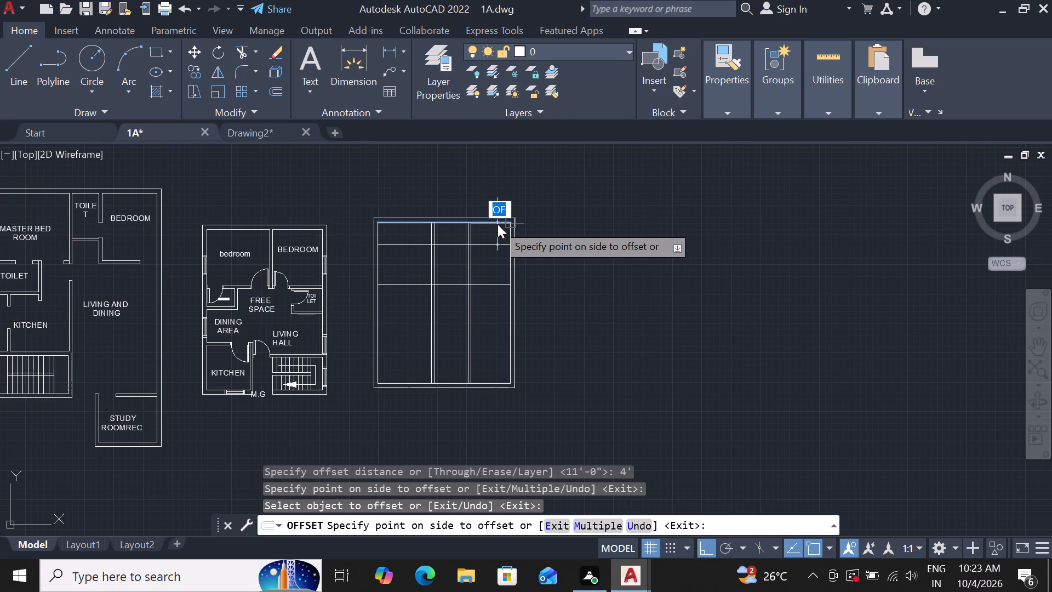
key("8")
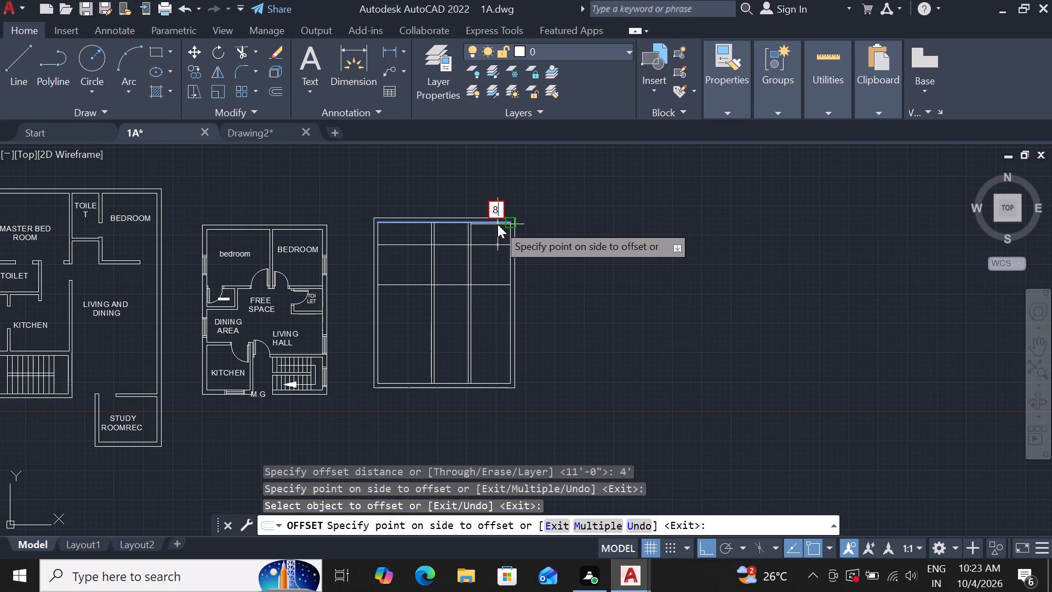
key("apostrophe")
key("Return")
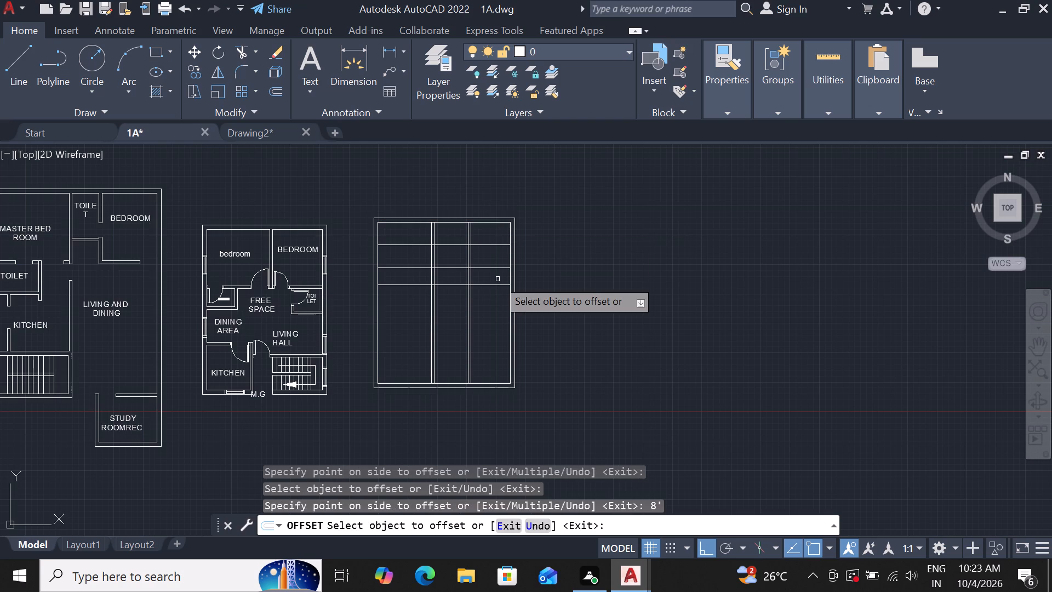
left_click(498, 279)
scroll(426, 266, "up", 3)
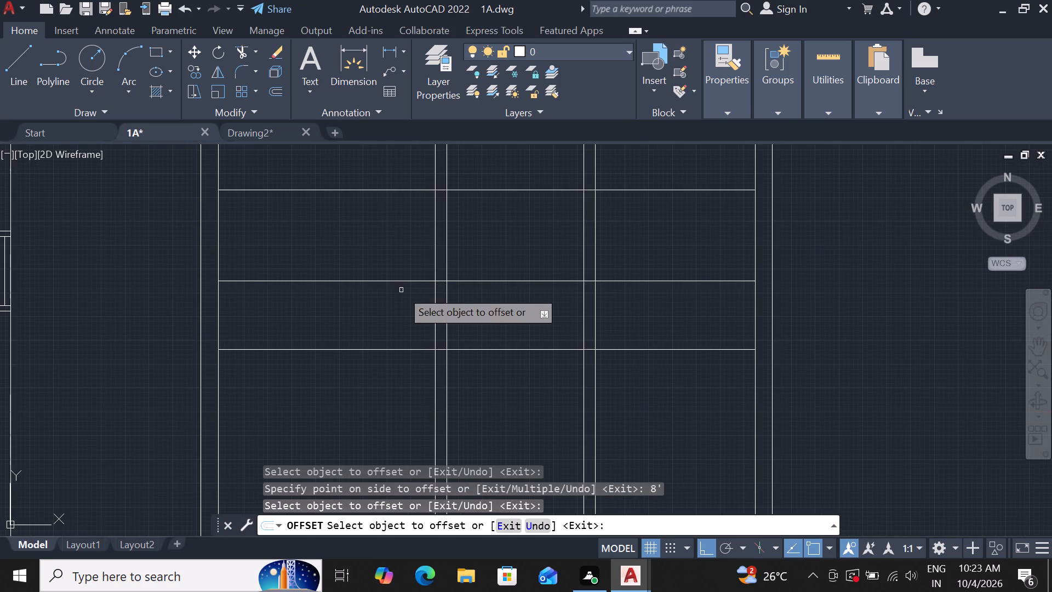
key("Escape")
Offset the three horizontal partition lines in the fourth plan 6" downward to give each partition its thickness.
key("o")
key("f")
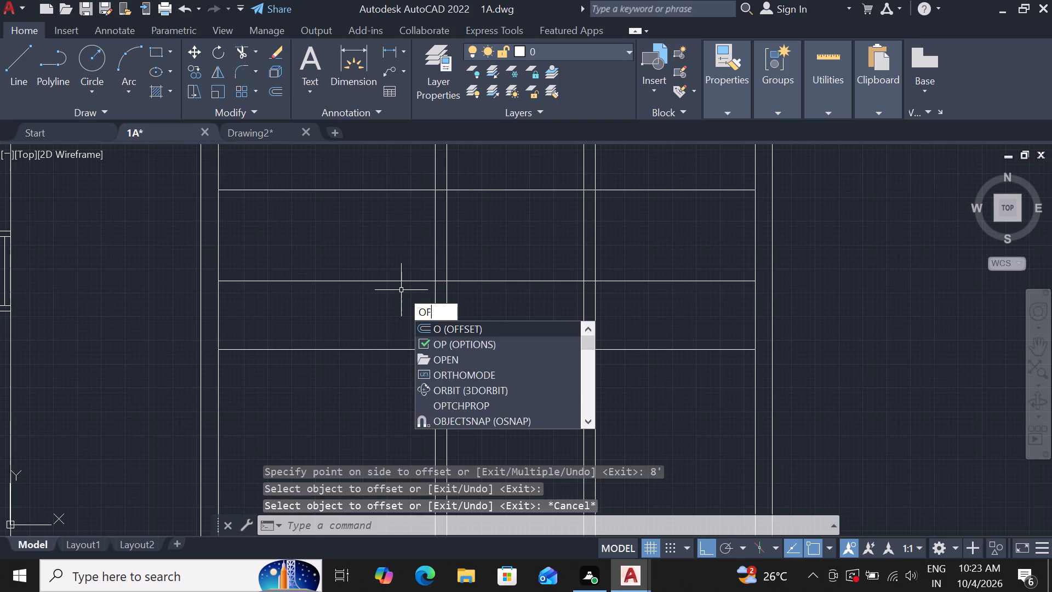
key("space")
type("6\"")
key("Return")
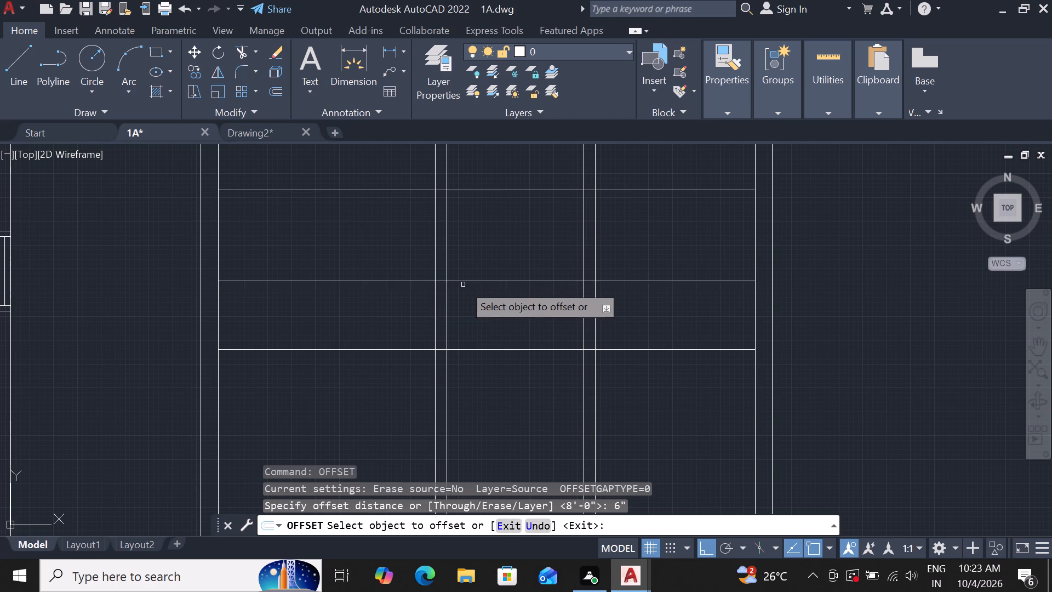
left_click(469, 282)
left_click(475, 304)
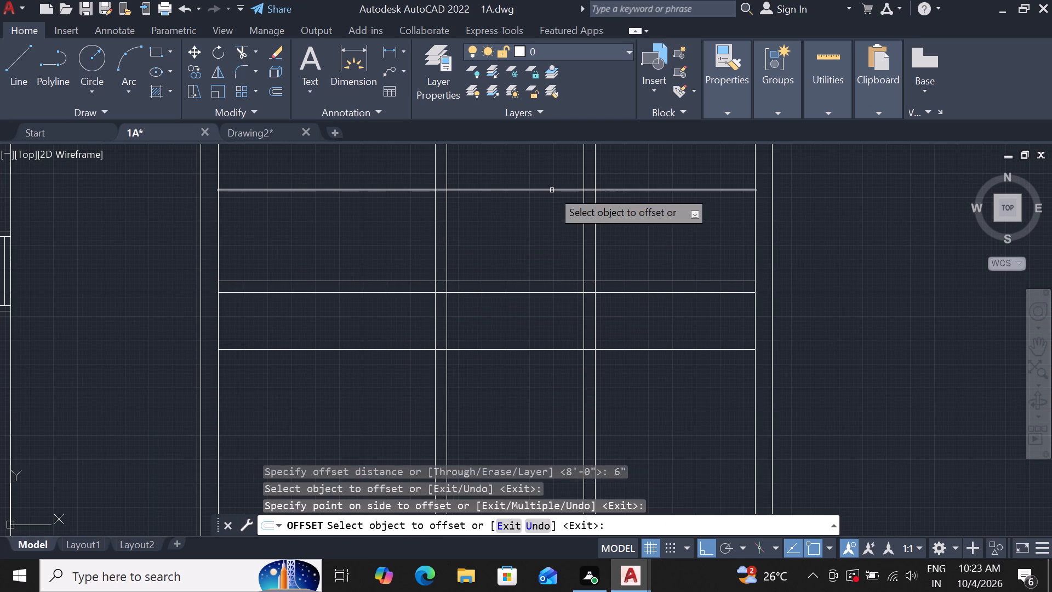
left_click(552, 190)
left_click_drag(550, 213, 534, 254)
left_click_drag(523, 350, 523, 360)
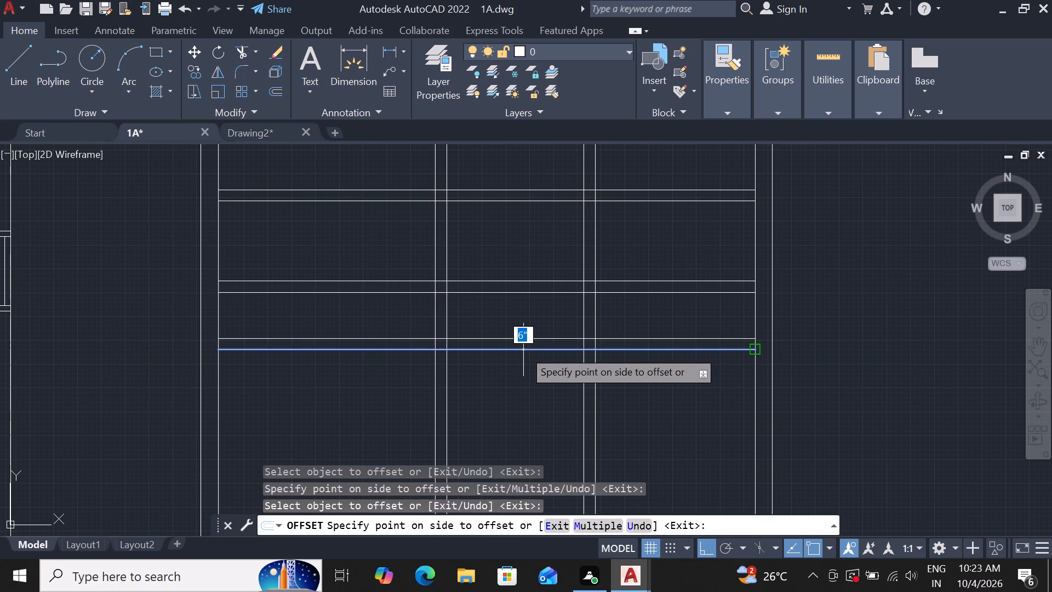
left_click(519, 384)
scroll(521, 345, "down", 3)
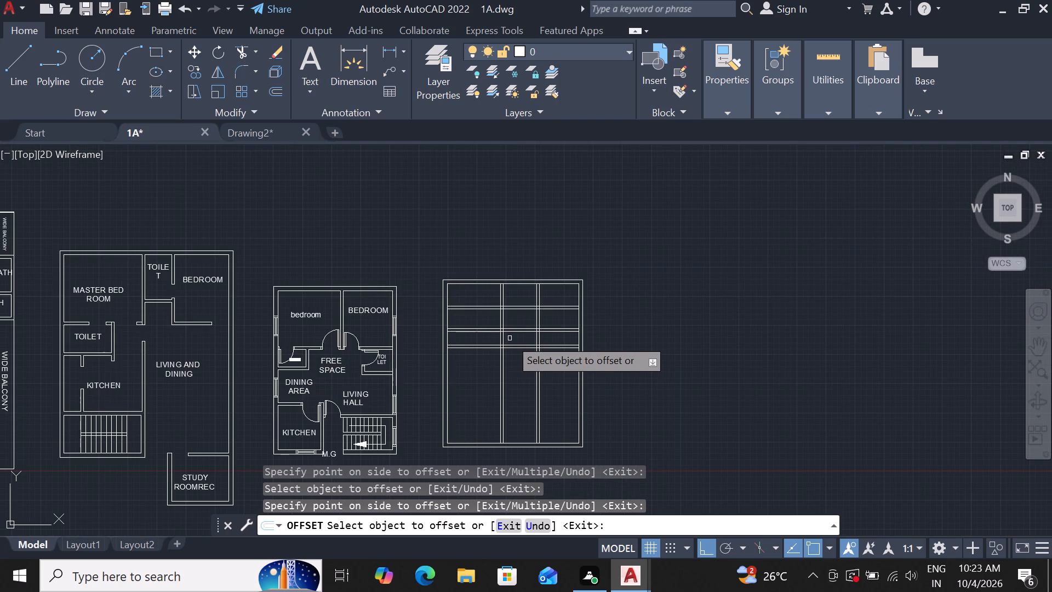
key("Escape")
Trim the upper and middle horizontal partitions out of the bay left of the vertical partitions.
type("TR")
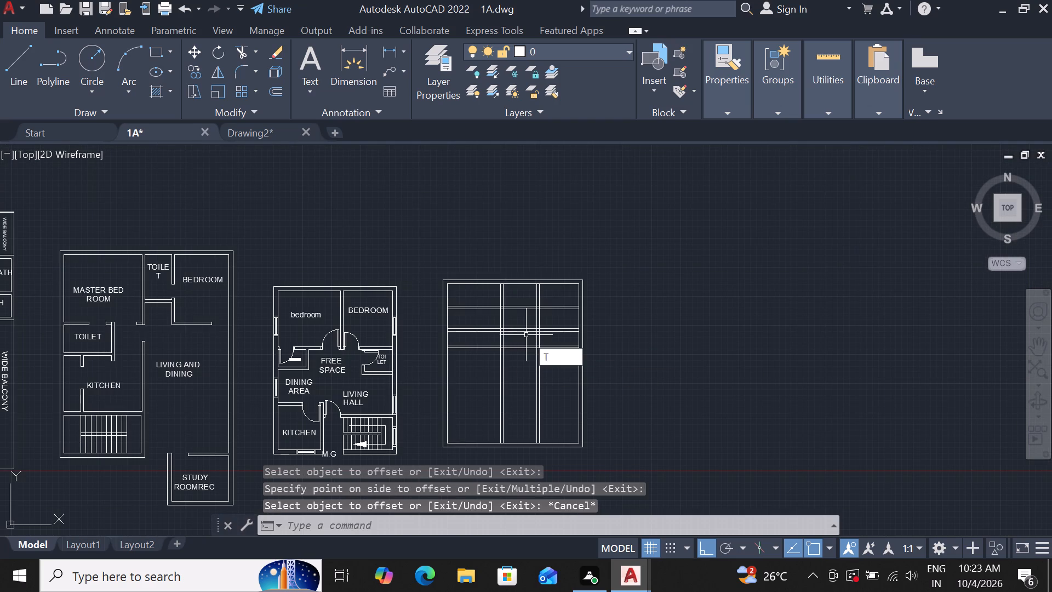
key("space")
key("space")
scroll(478, 345, "up", 2)
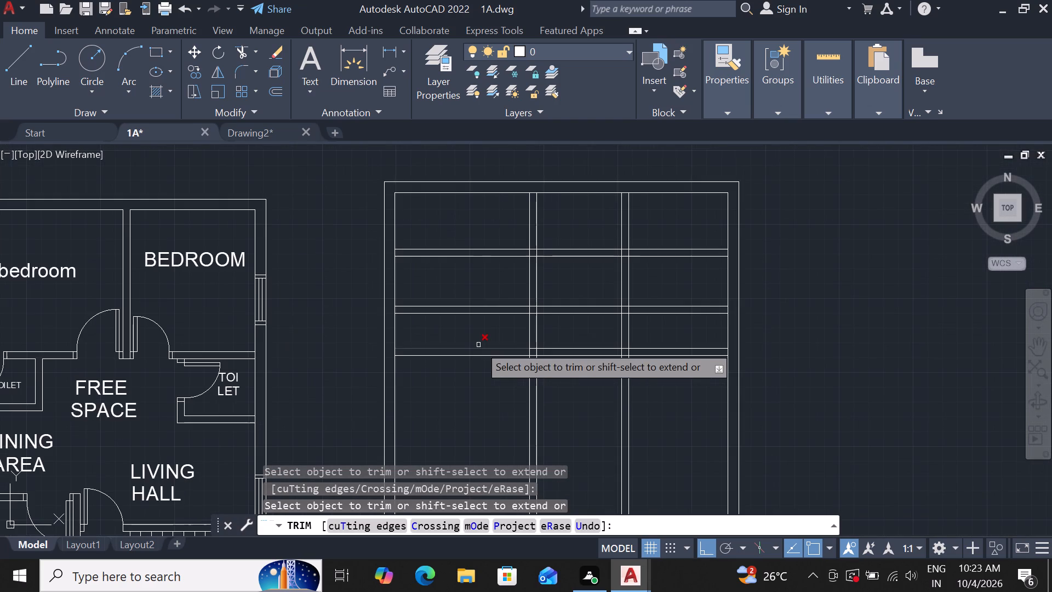
left_click_drag(480, 220, 473, 244)
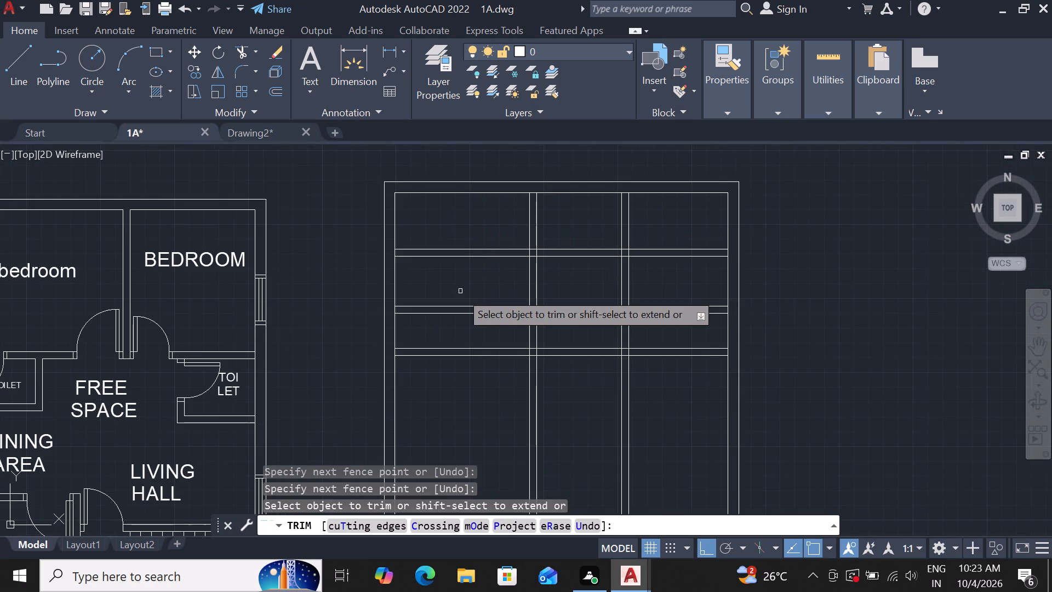
left_click_drag(460, 328, 465, 300)
left_click_drag(484, 237, 479, 245)
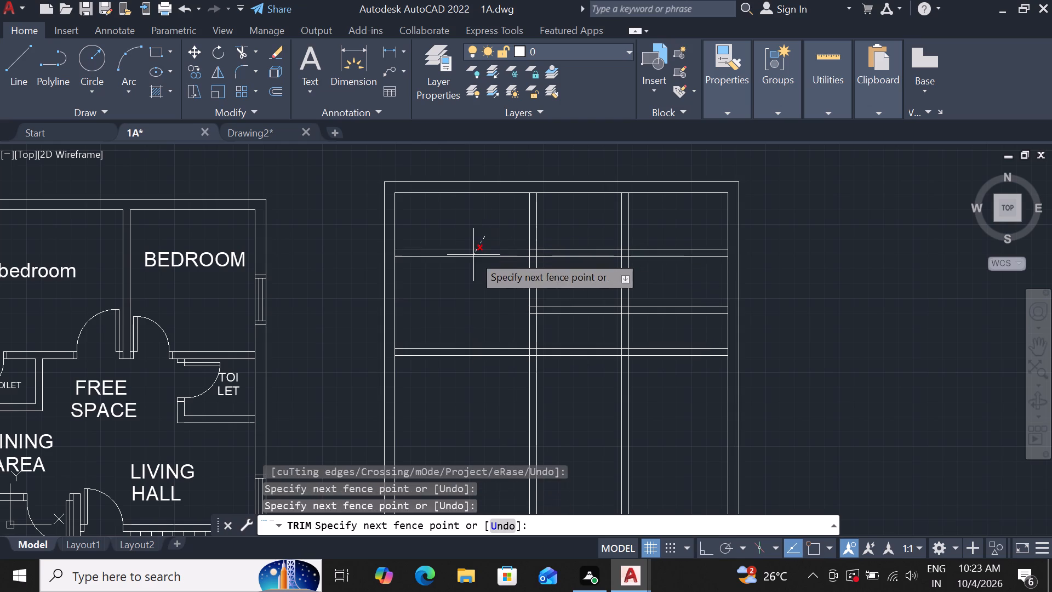
left_click(473, 255)
left_click(473, 257)
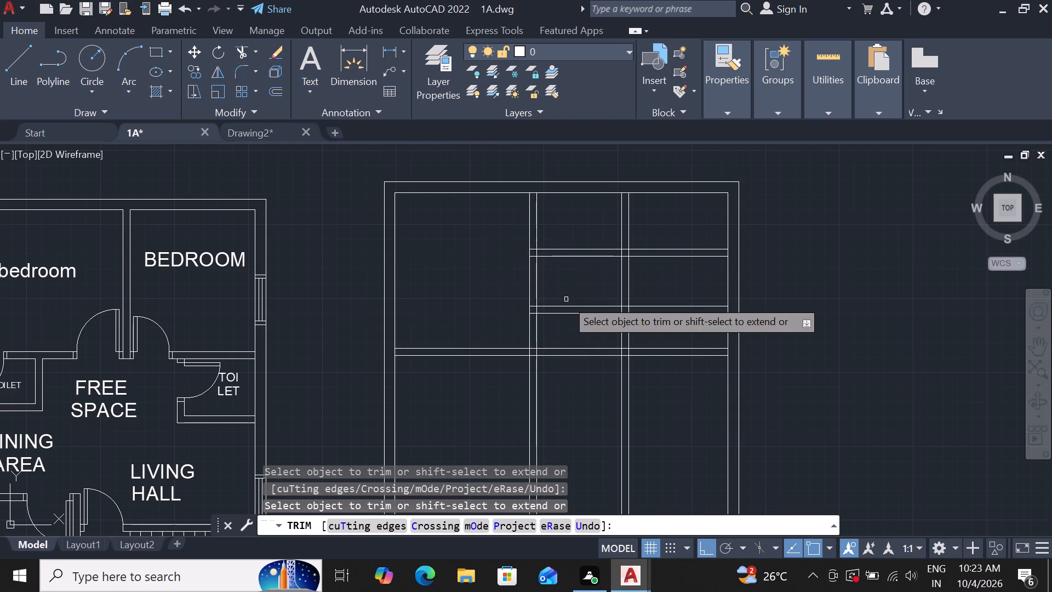
Trim the middle horizontal partition out of the central bay and the upper one out of the right bay.
left_click_drag(566, 299, 567, 305)
left_click(566, 316)
left_click_drag(688, 238, 687, 248)
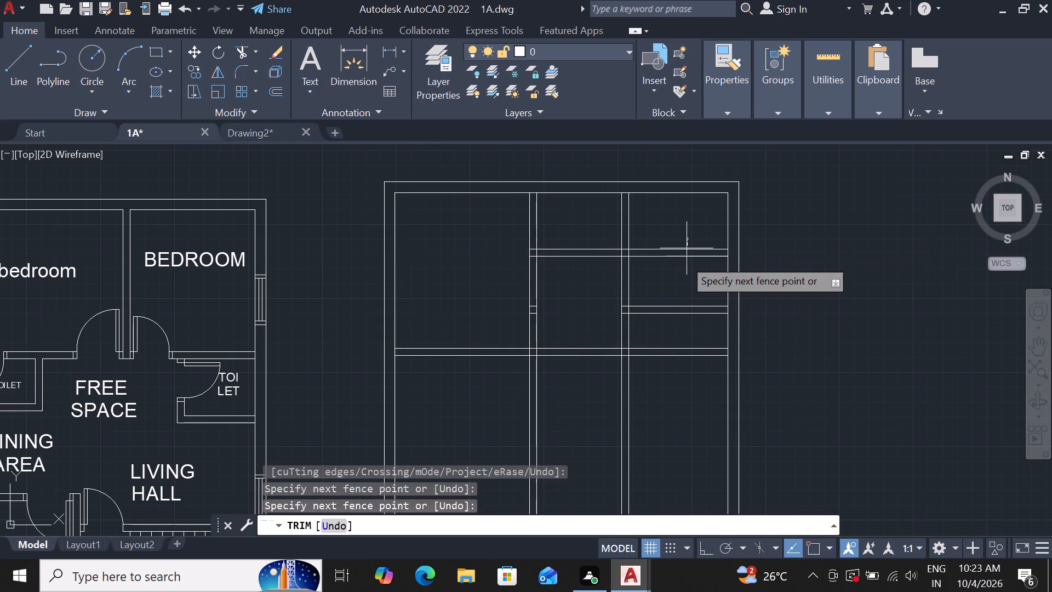
left_click(683, 262)
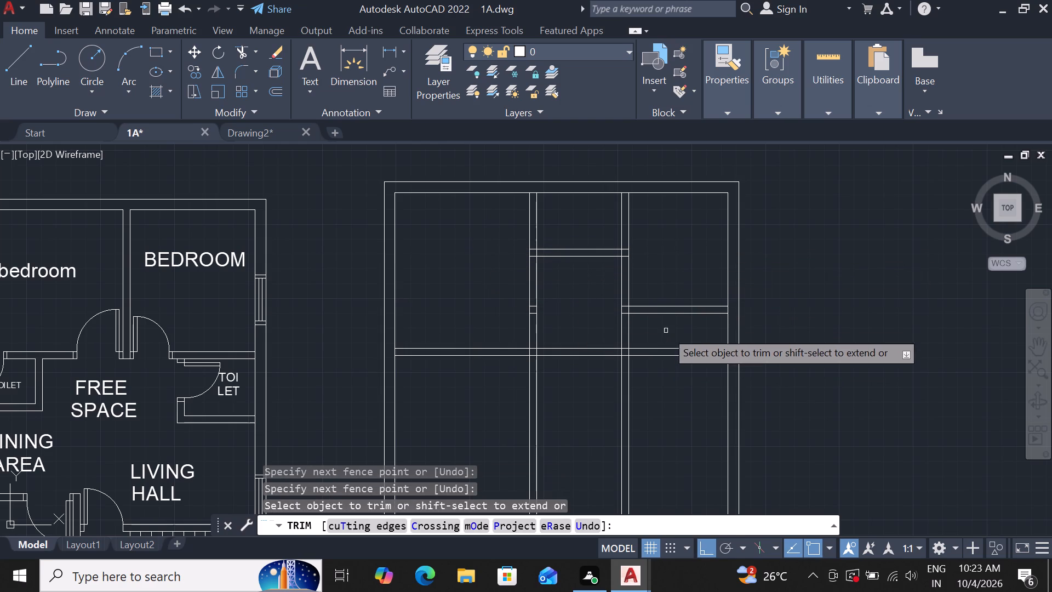
Trim the lower horizontal partition out of the right and central bays, along with the right vertical partition below it.
left_click_drag(666, 331, 660, 358)
left_click(656, 369)
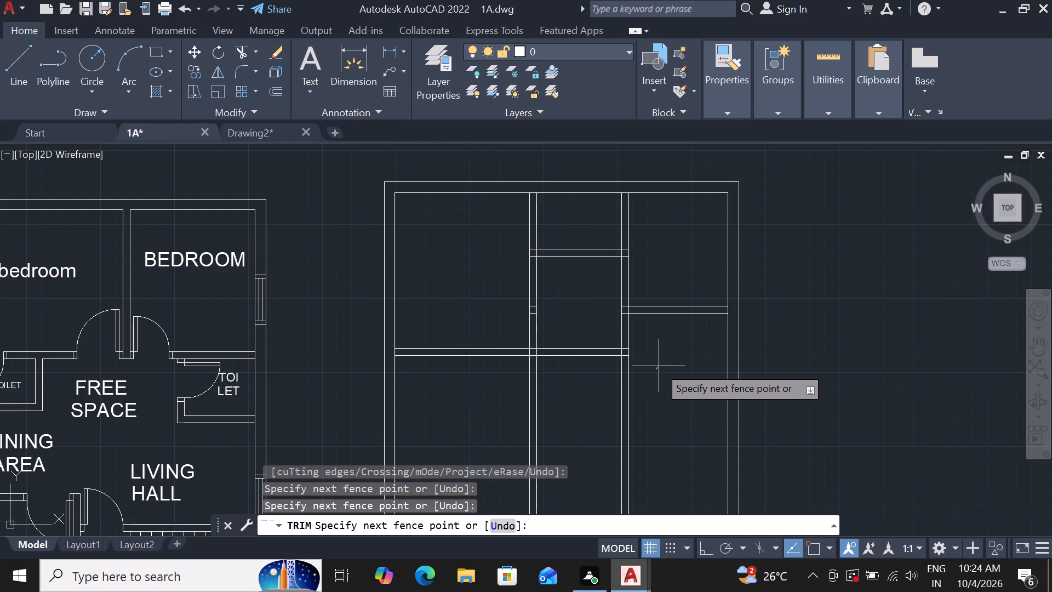
left_click(584, 381)
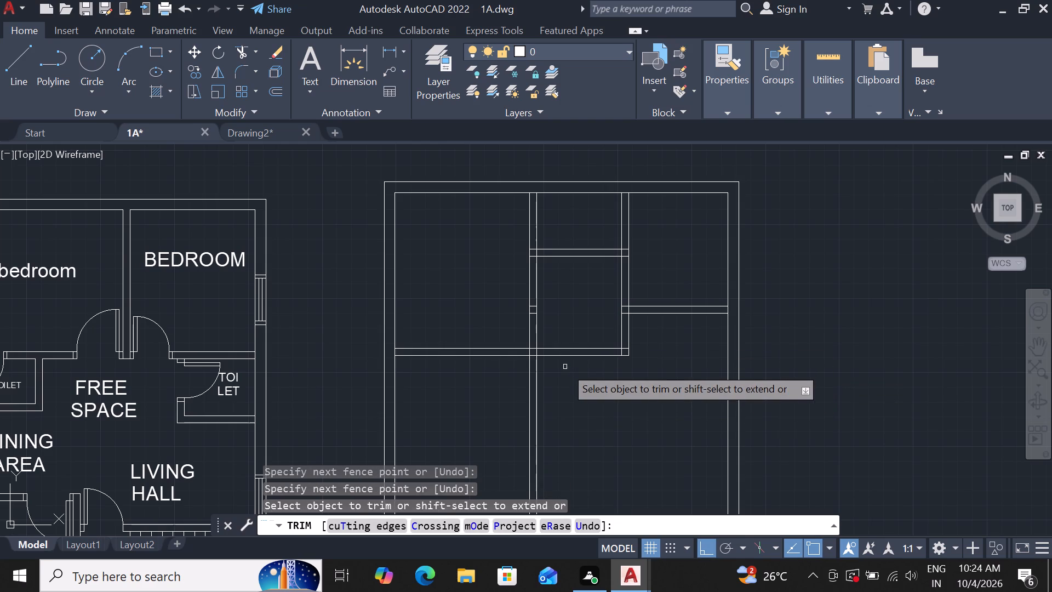
left_click_drag(565, 367, 569, 354)
left_click(573, 342)
left_click(576, 334)
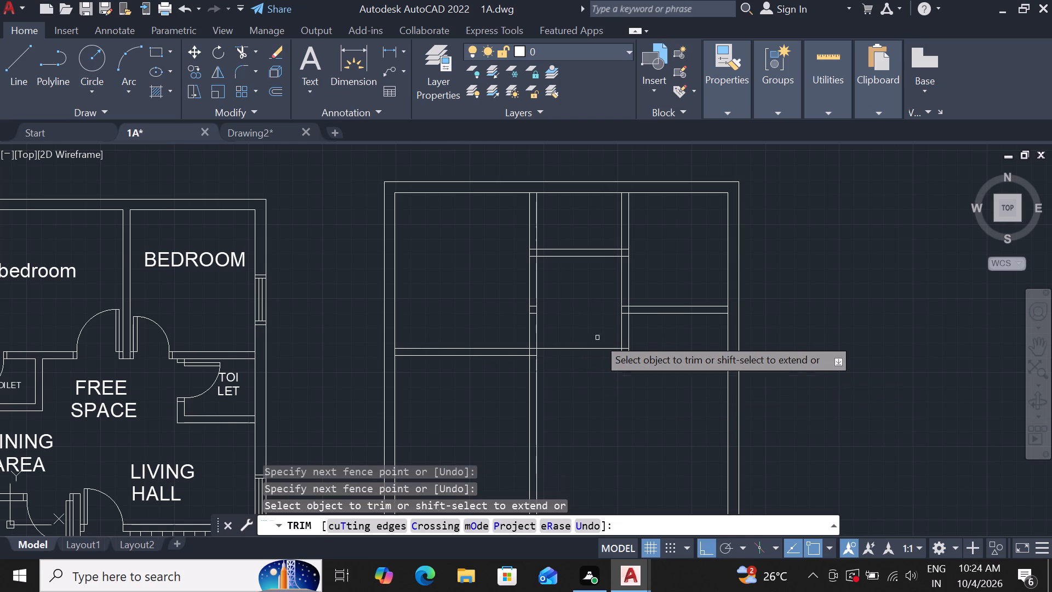
left_click(603, 352)
Trim away the leftover stub of the right vertical partition below the middle horizontal partition.
left_click_drag(614, 346, 637, 346)
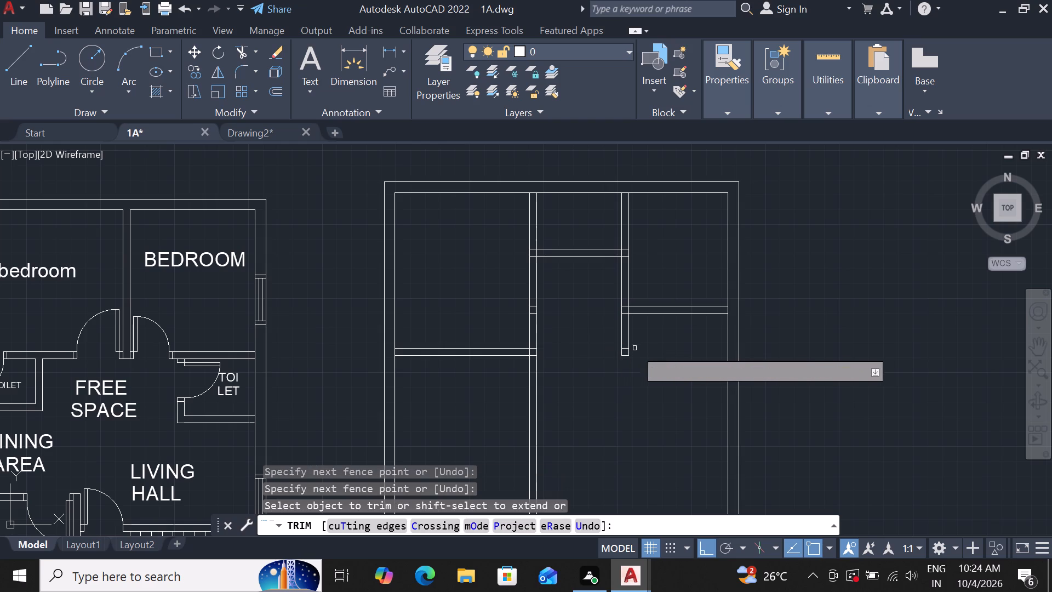
left_click(627, 352)
left_click_drag(618, 345, 626, 342)
left_click(626, 342)
left_click(633, 337)
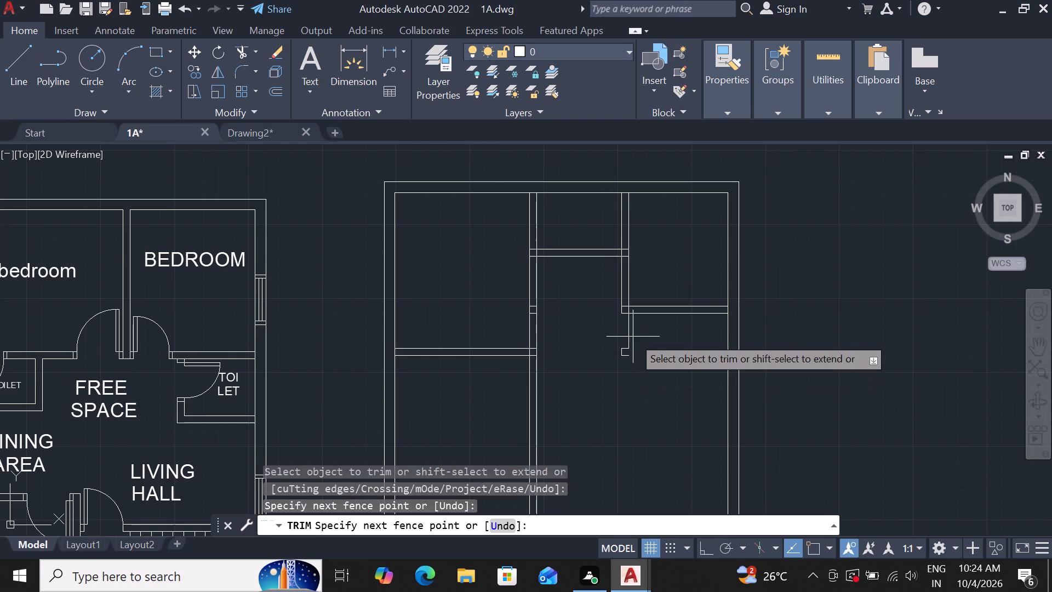
left_click(626, 343)
left_click(622, 348)
left_click(622, 352)
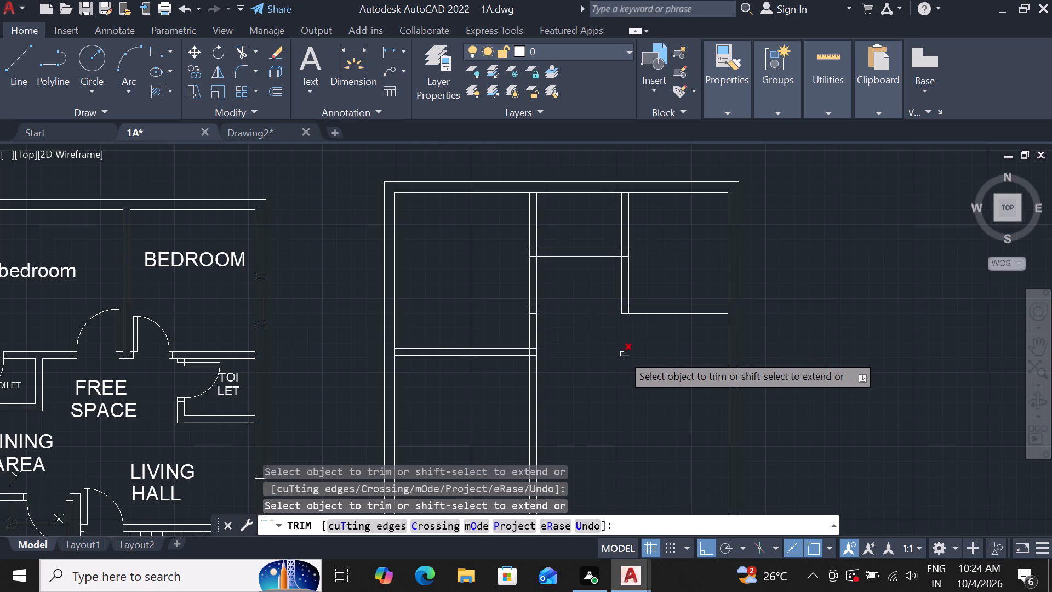
left_click(622, 354)
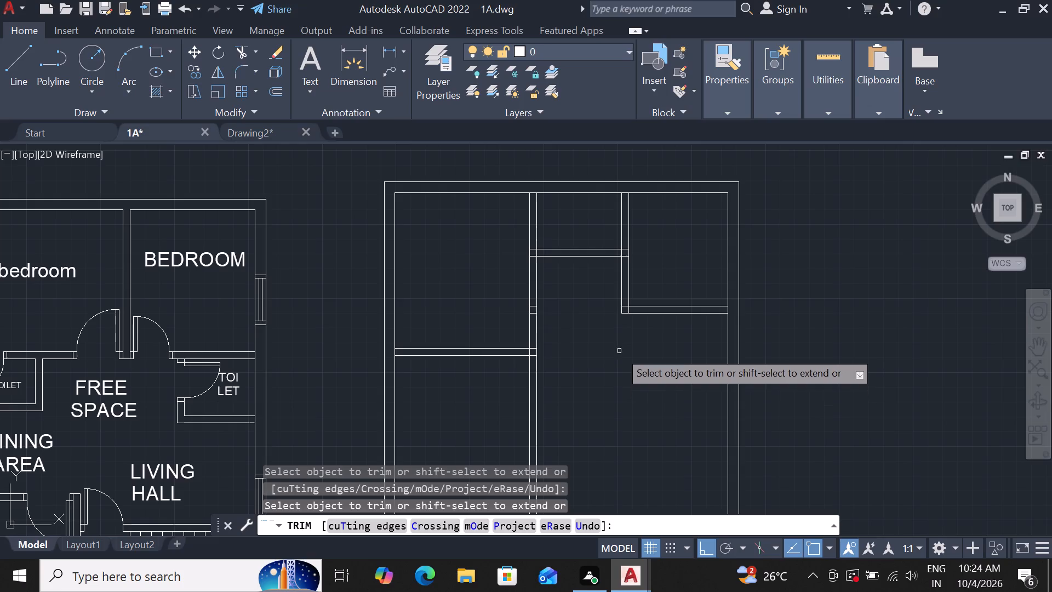
key("Escape")
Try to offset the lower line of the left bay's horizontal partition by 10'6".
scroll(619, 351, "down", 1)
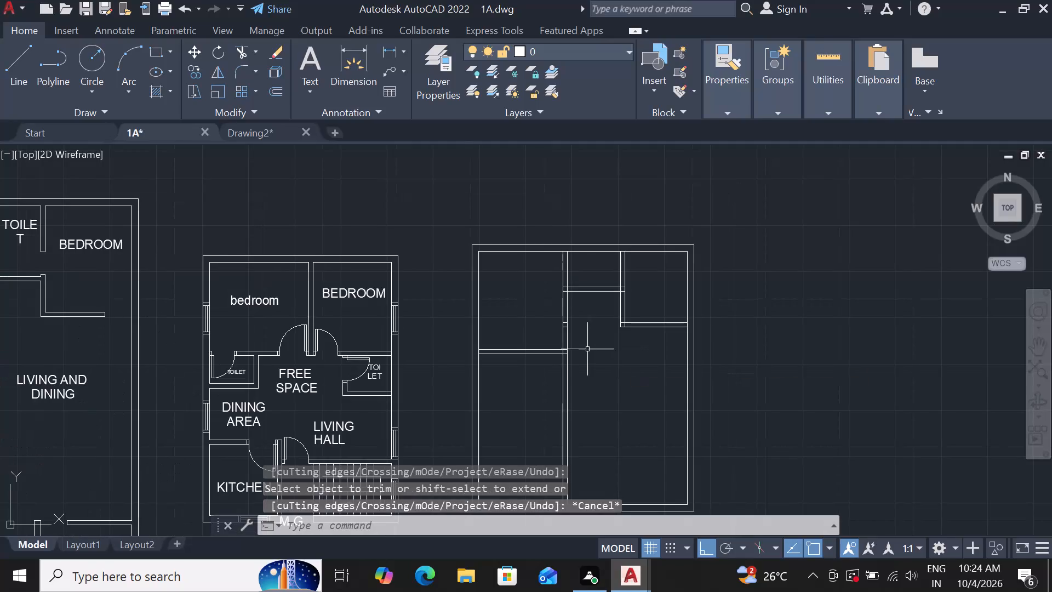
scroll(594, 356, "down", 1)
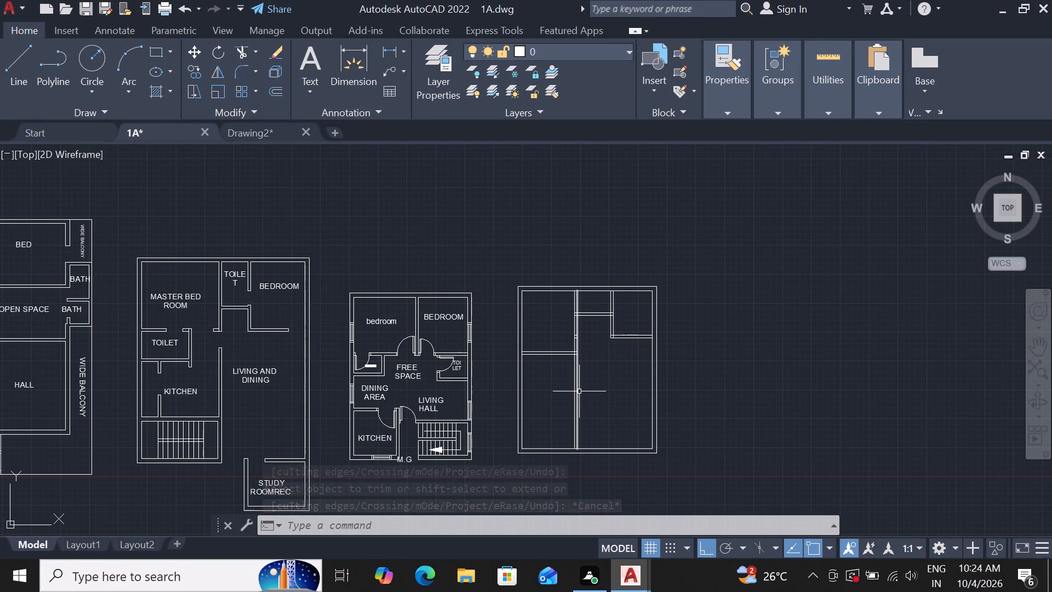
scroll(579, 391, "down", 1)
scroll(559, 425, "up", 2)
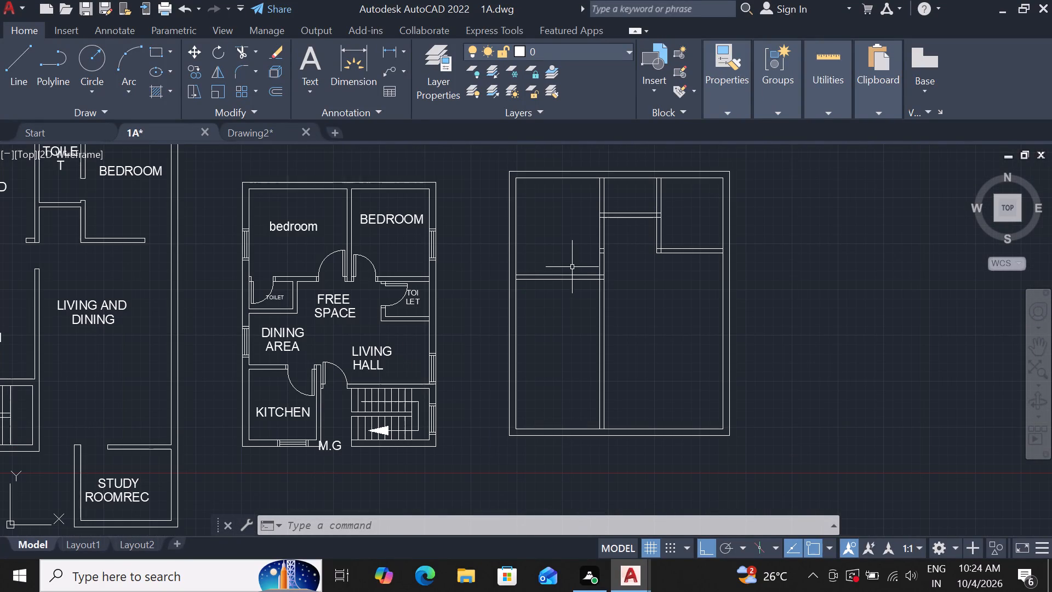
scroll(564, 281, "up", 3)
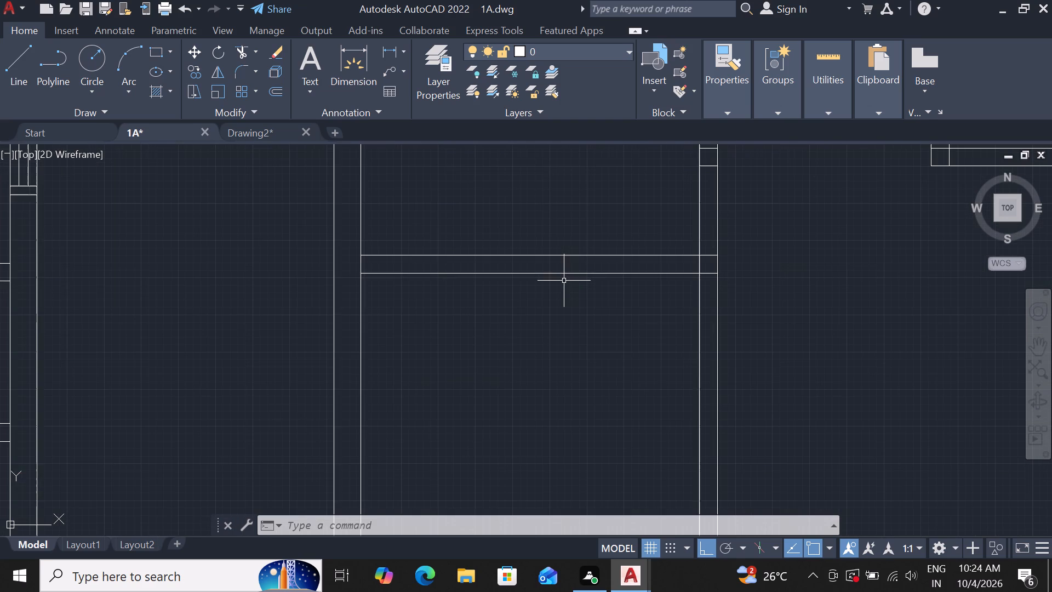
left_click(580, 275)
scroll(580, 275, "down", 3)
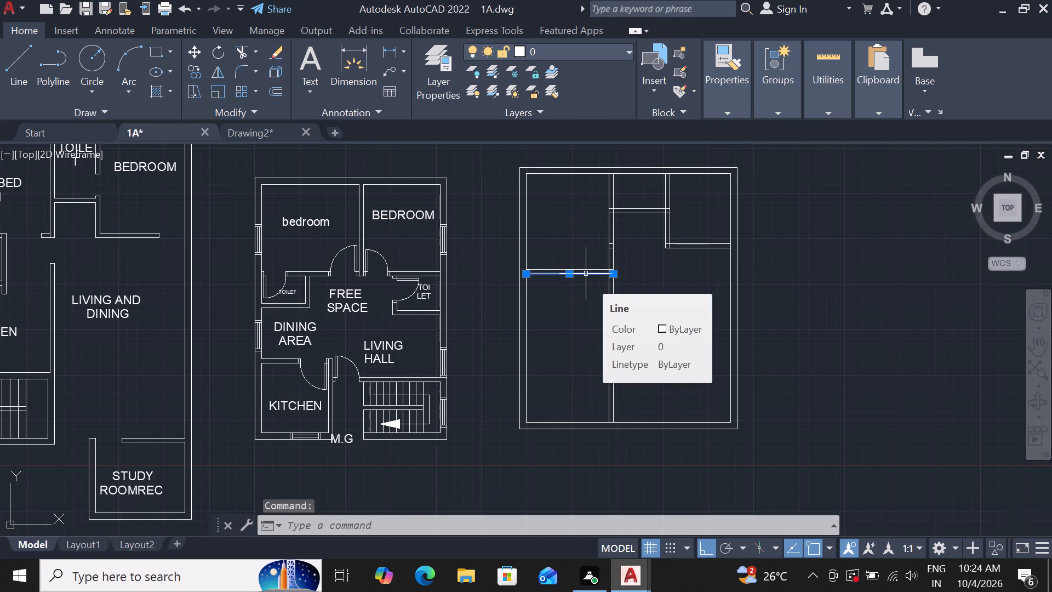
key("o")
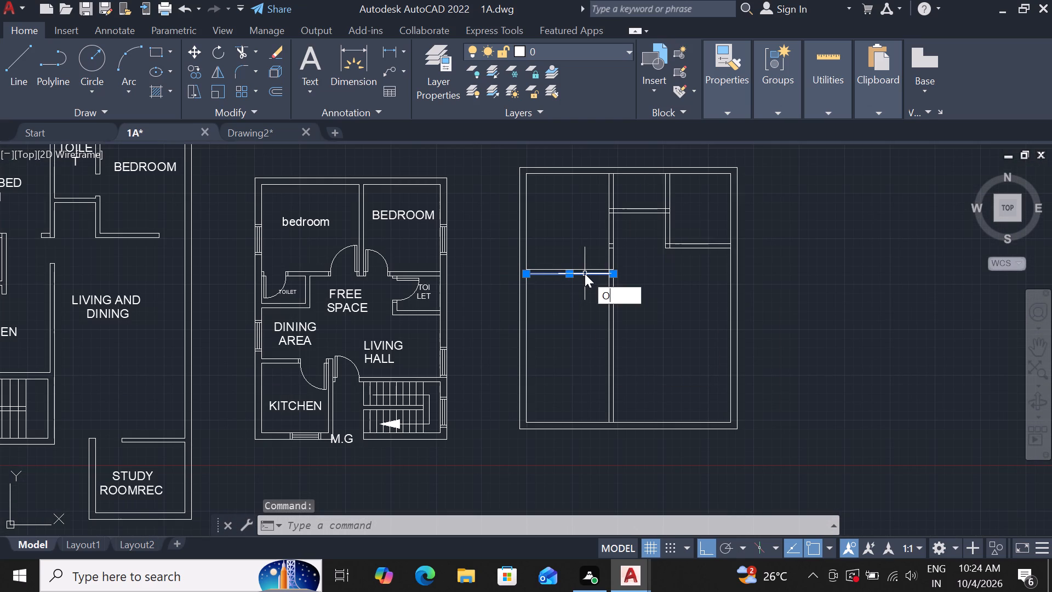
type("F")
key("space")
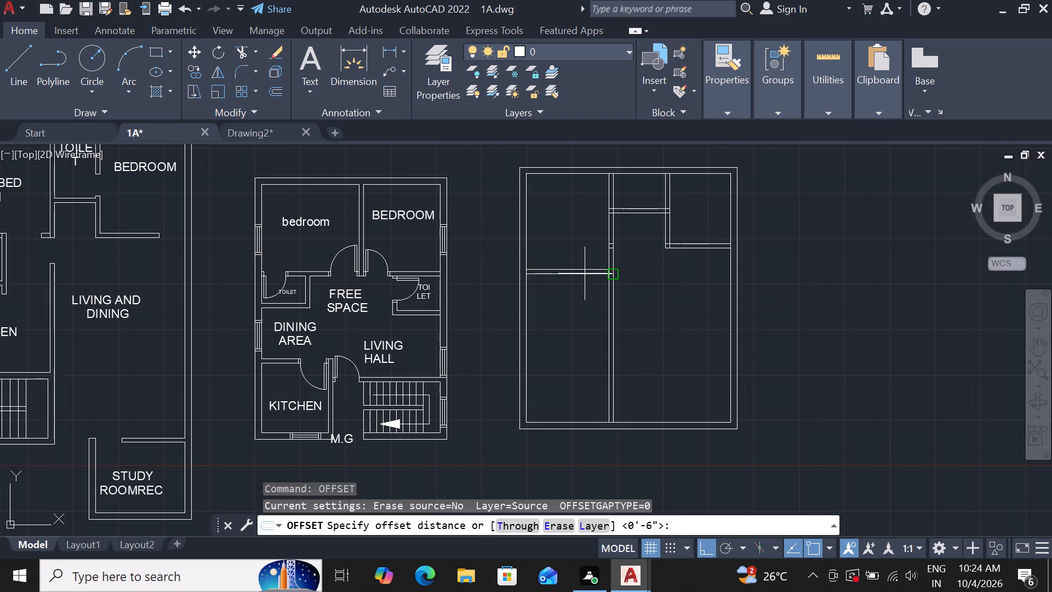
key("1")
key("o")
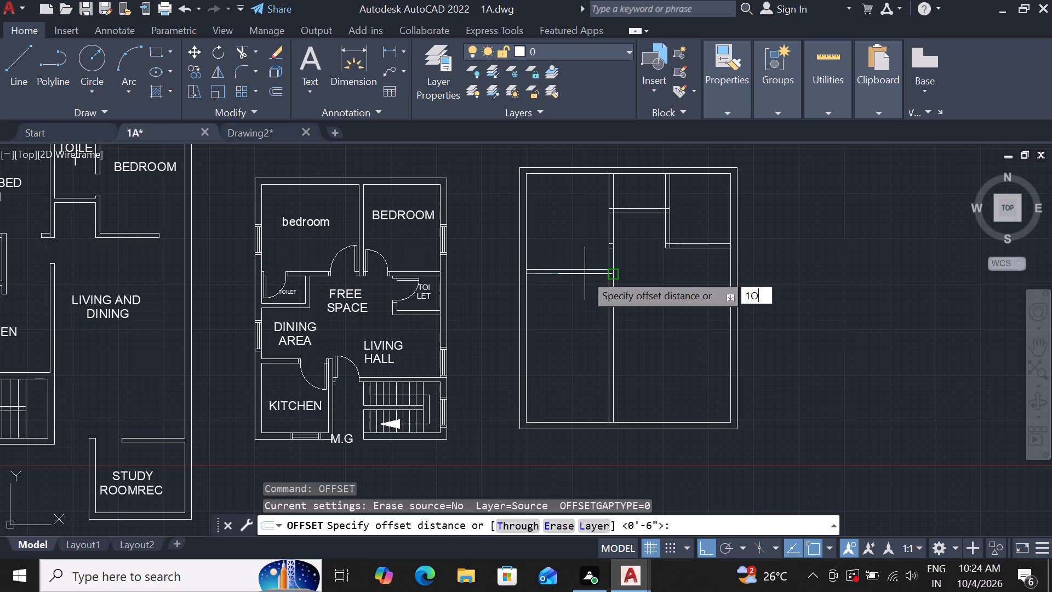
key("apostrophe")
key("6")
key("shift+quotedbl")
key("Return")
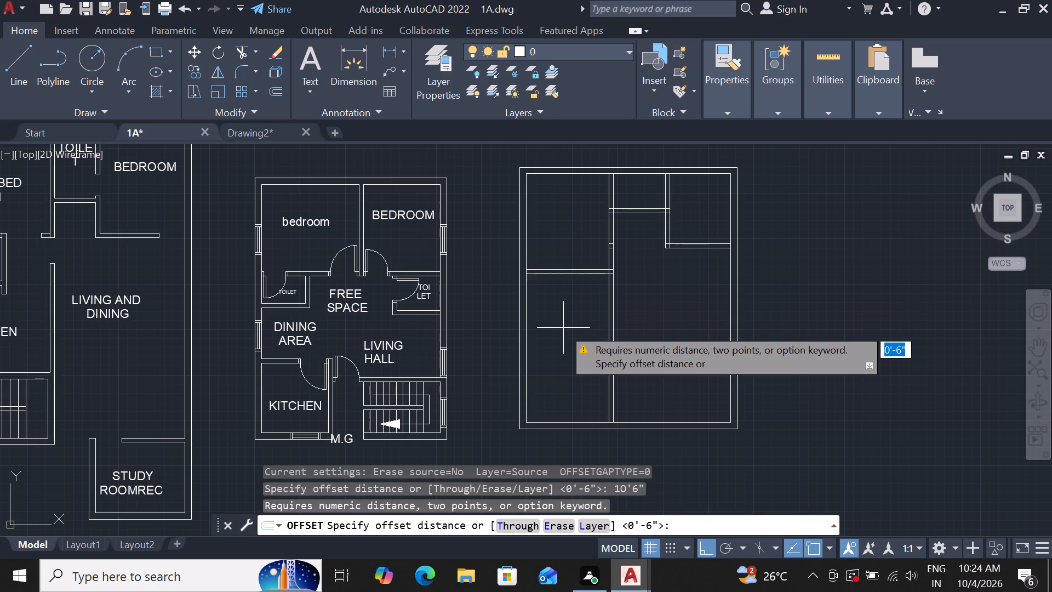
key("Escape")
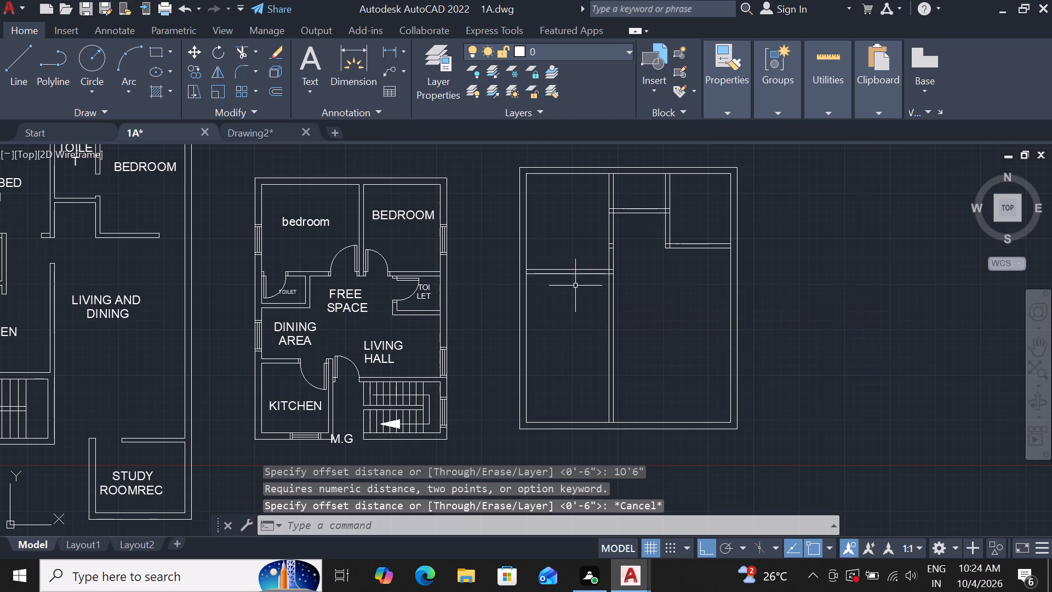
Offset the lower line of the left bay's horizontal partition 10'6" downward.
left_click(582, 274)
type("OF 1")
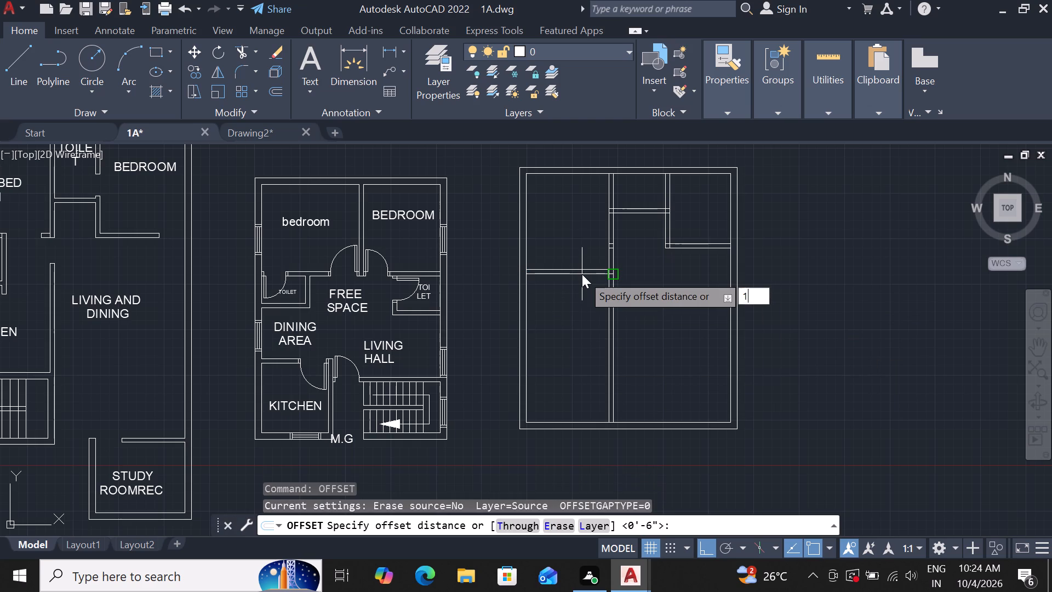
type("0'")
key("6")
key("shift+quotedbl")
key("Return")
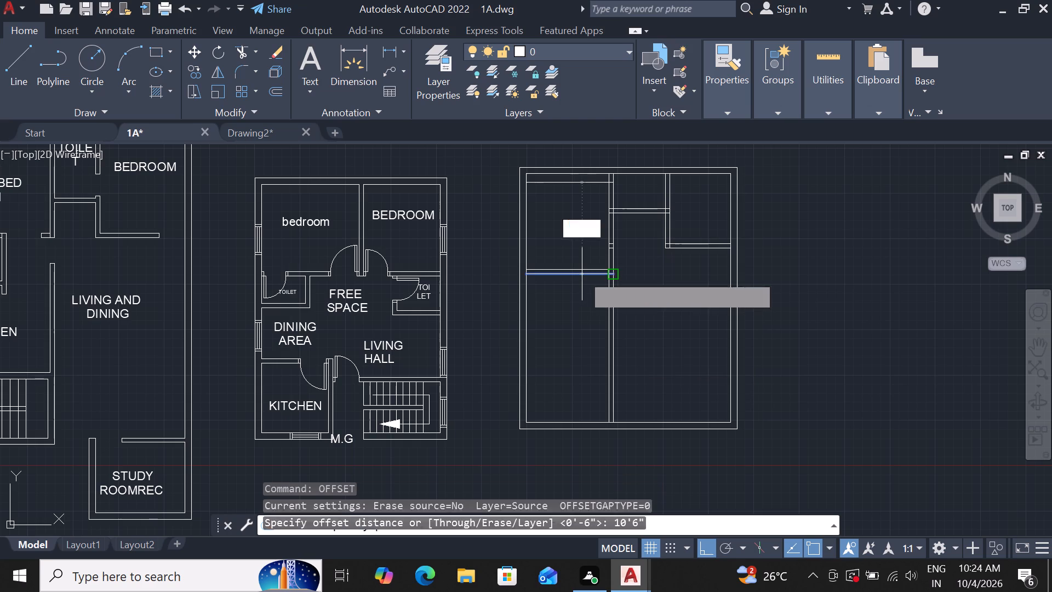
left_click(575, 328)
scroll(567, 399, "up", 1)
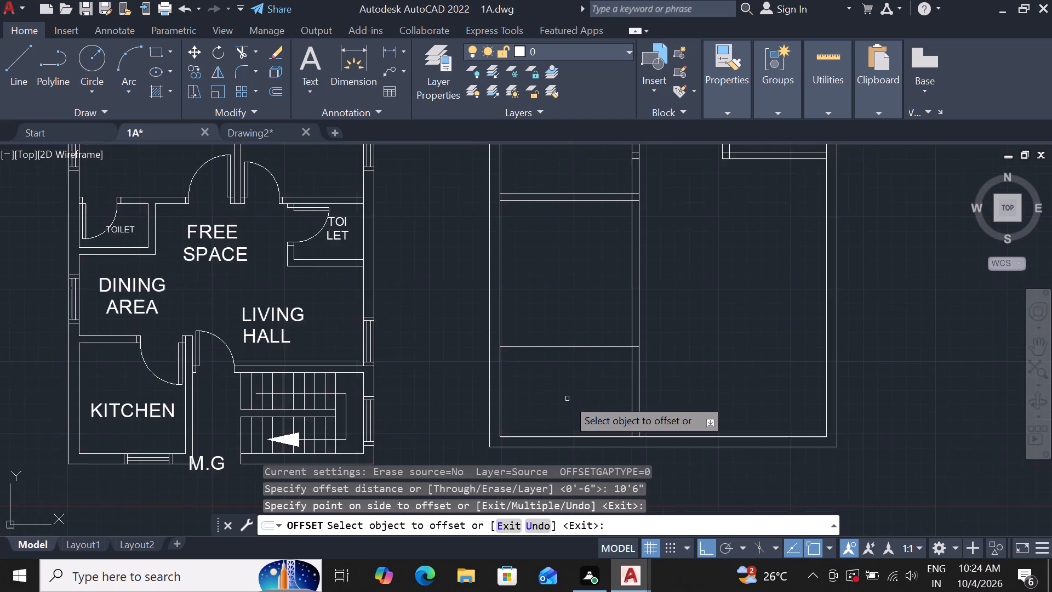
scroll(567, 399, "up", 1)
key("Escape")
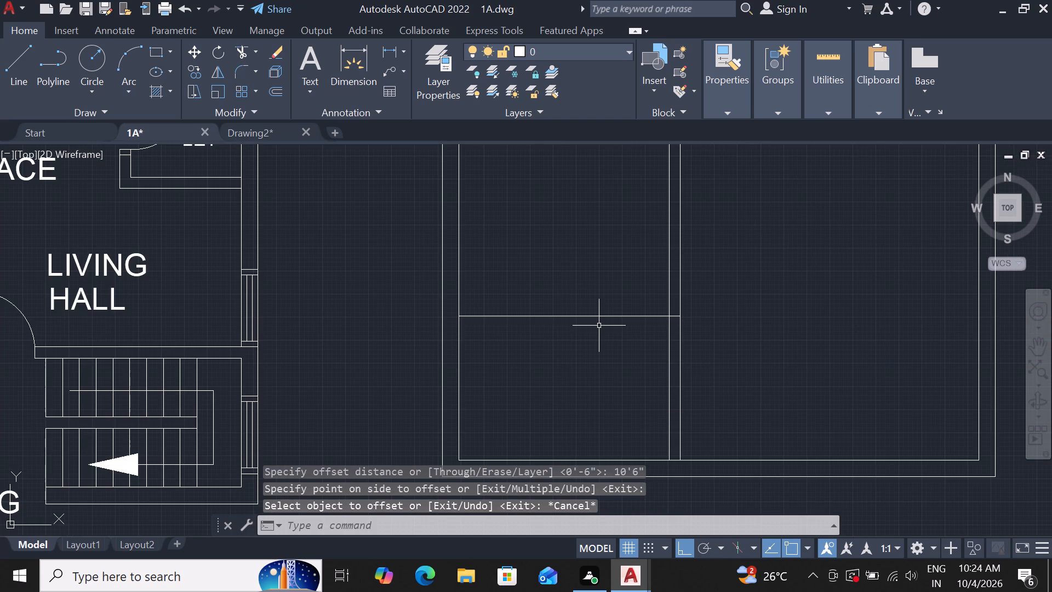
Offset the new horizontal line in the left bay 6" downward to give the partition its thickness.
type("OF 6")
key("shift+quotedbl")
key("Return")
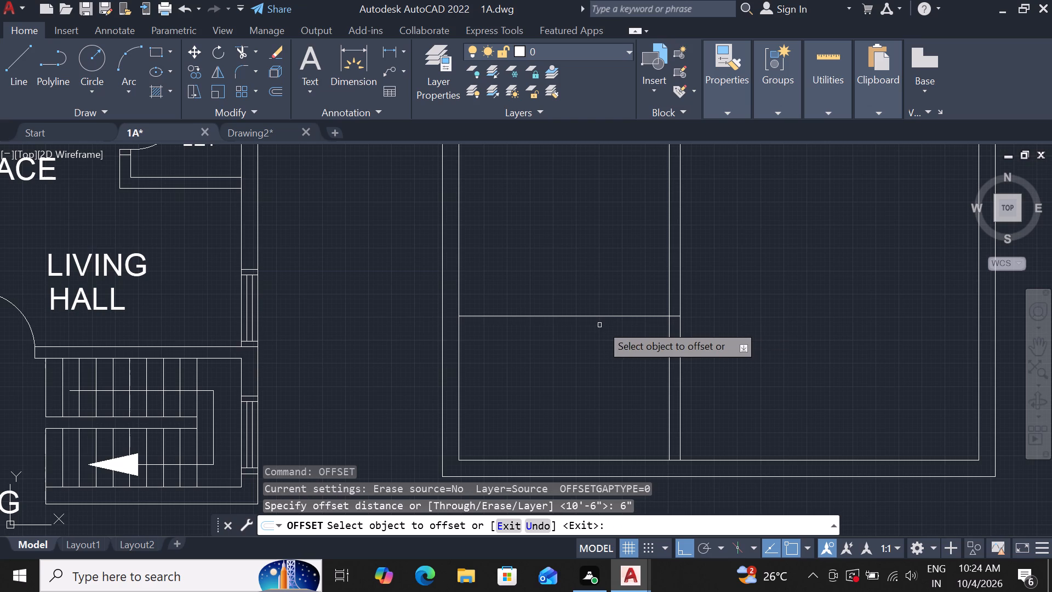
left_click(623, 317)
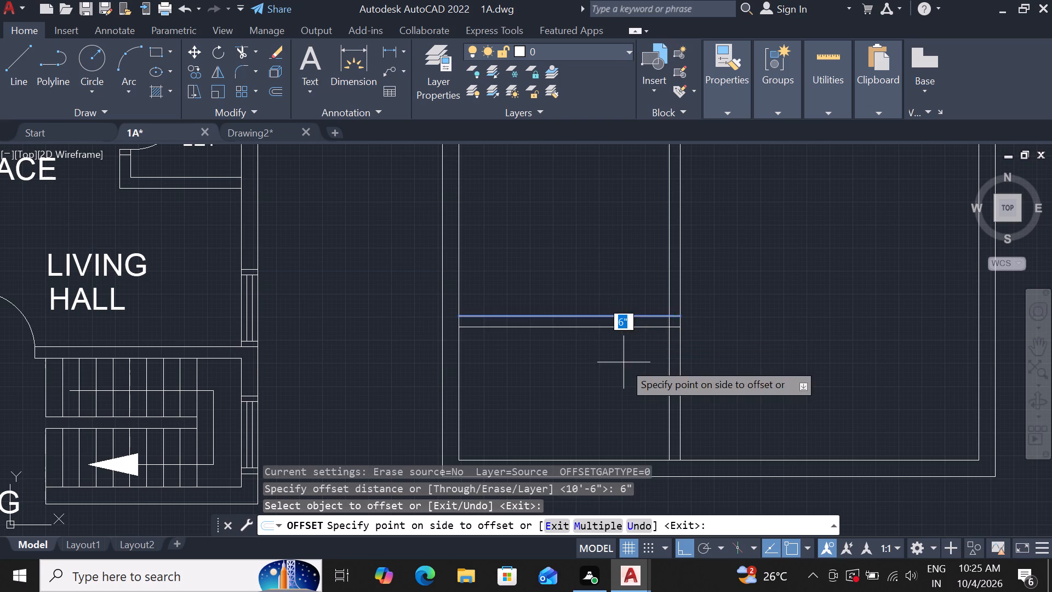
left_click(624, 362)
scroll(624, 362, "down", 3)
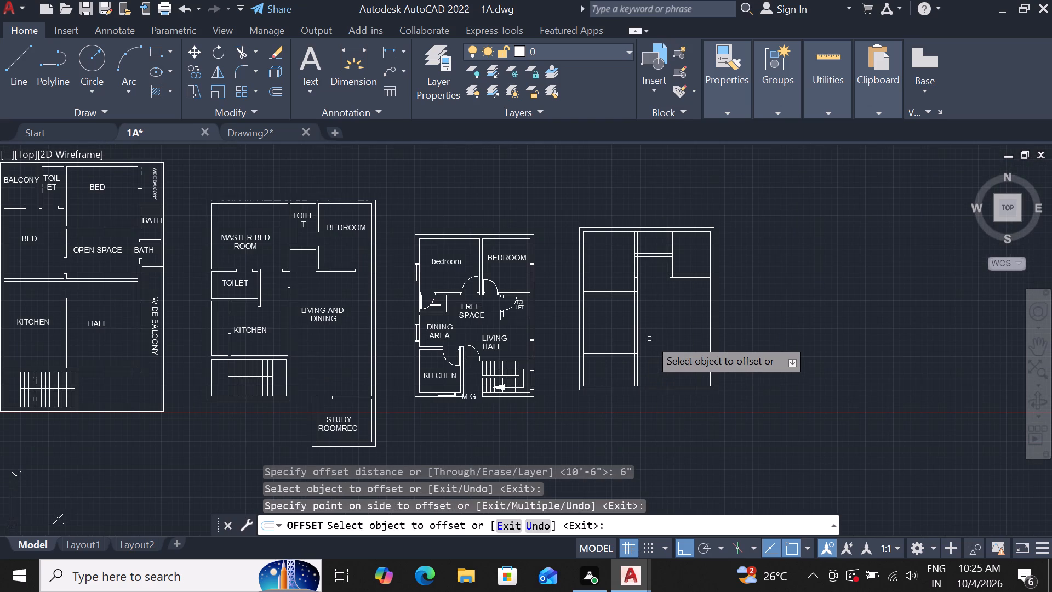
scroll(649, 339, "up", 1)
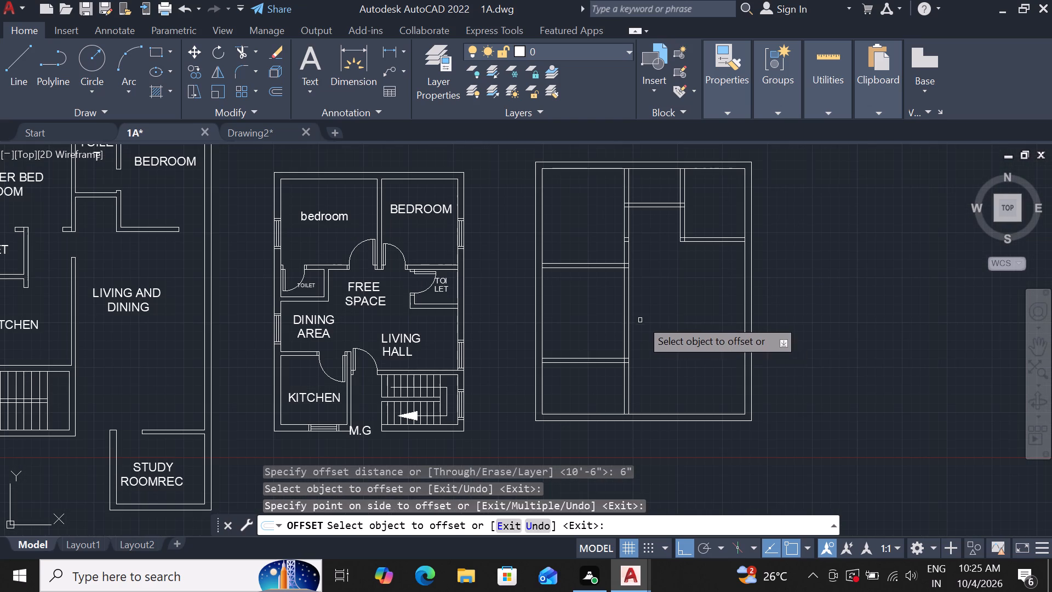
scroll(641, 318, "up", 1)
scroll(633, 303, "down", 1)
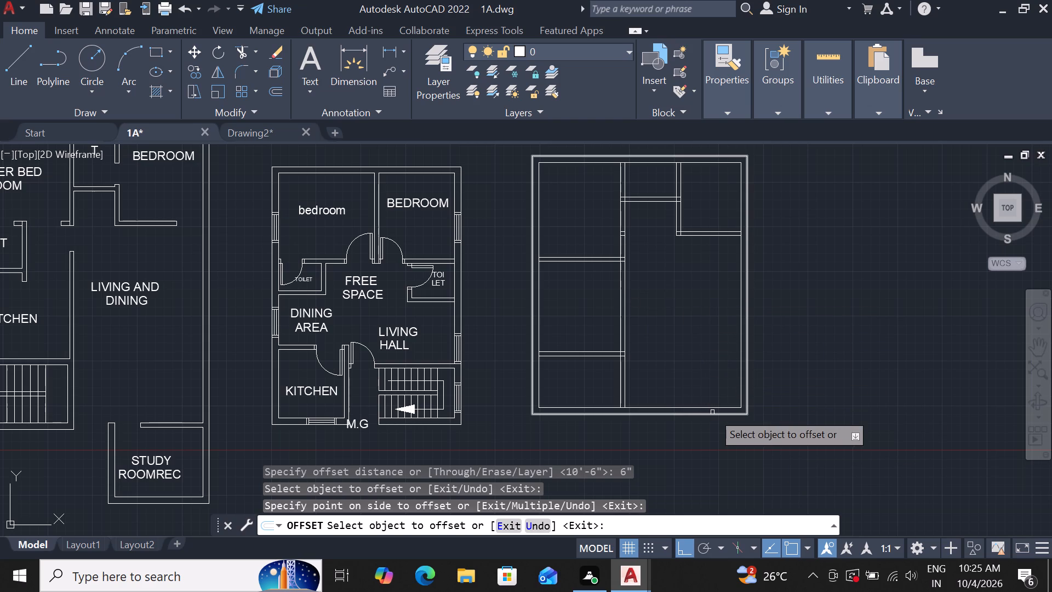
key("Escape")
Offset the inner line of the plan's bottom wall 11'2" upward into the plan.
scroll(681, 409, "up", 1)
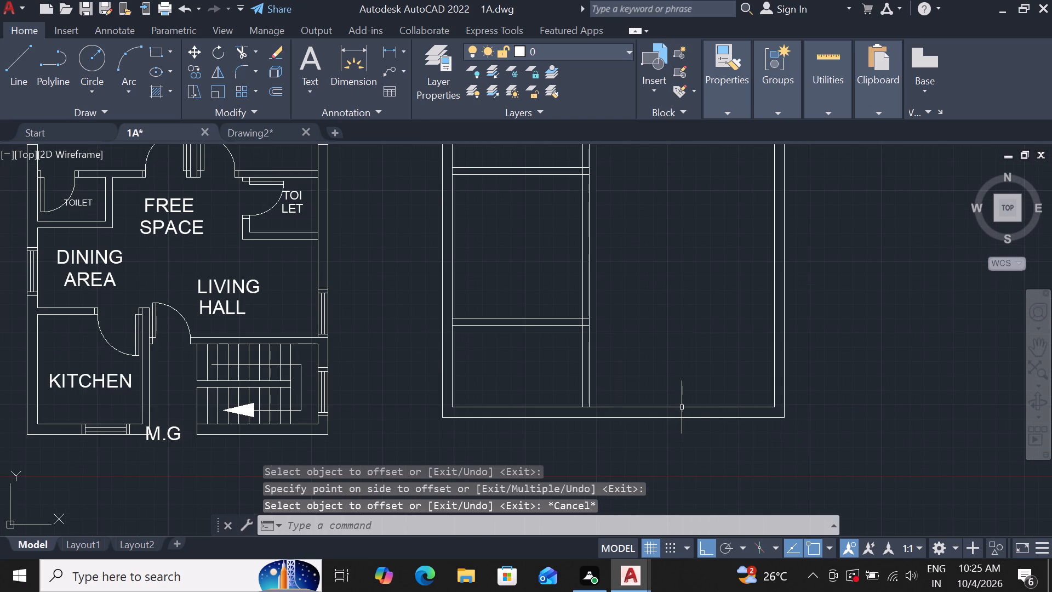
left_click(687, 407)
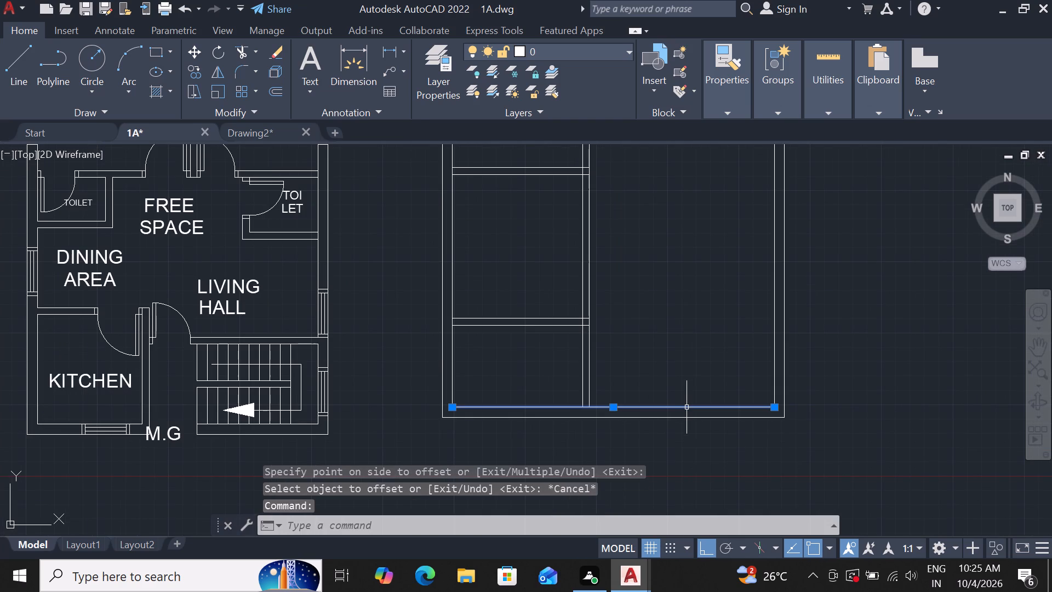
type("OF")
key("space")
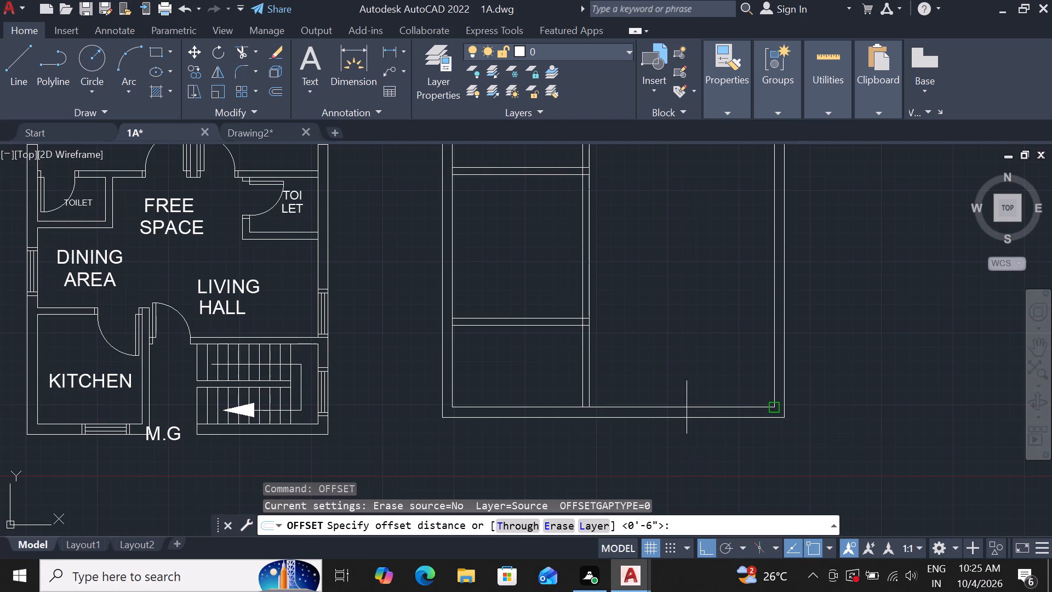
type("11")
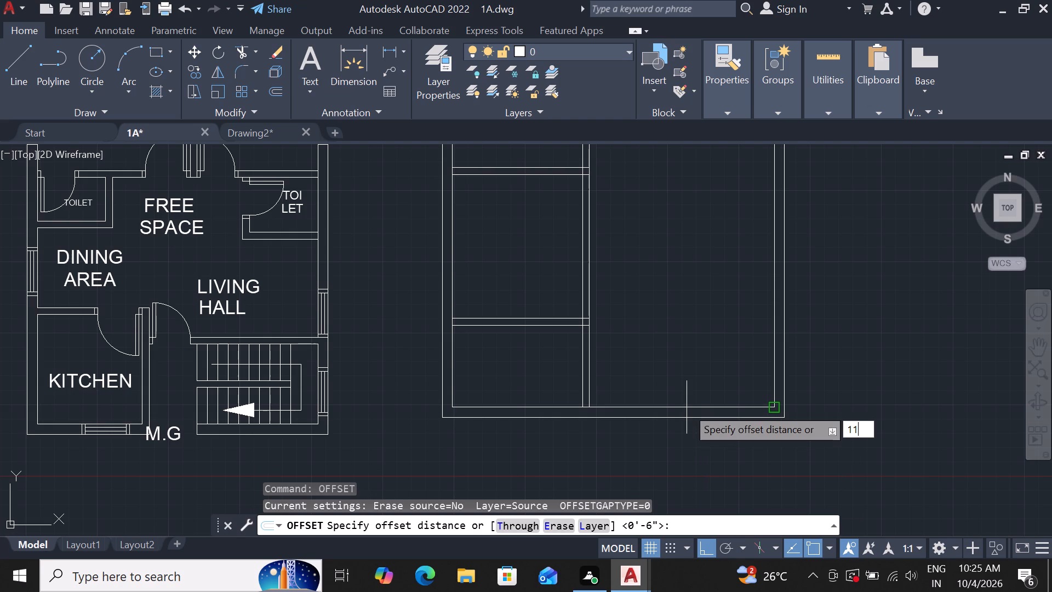
key("apostrophe")
key("2")
key("shift+quotedbl")
key("Return")
left_click(712, 378)
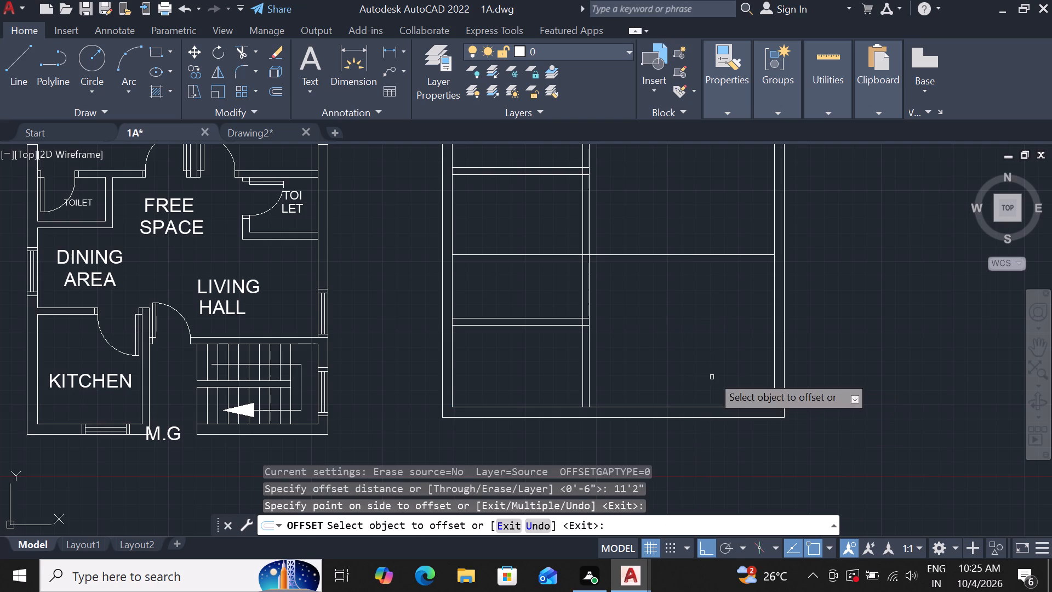
key("Escape")
Offset the new full-width horizontal line 6" upward to form a partition.
key("o")
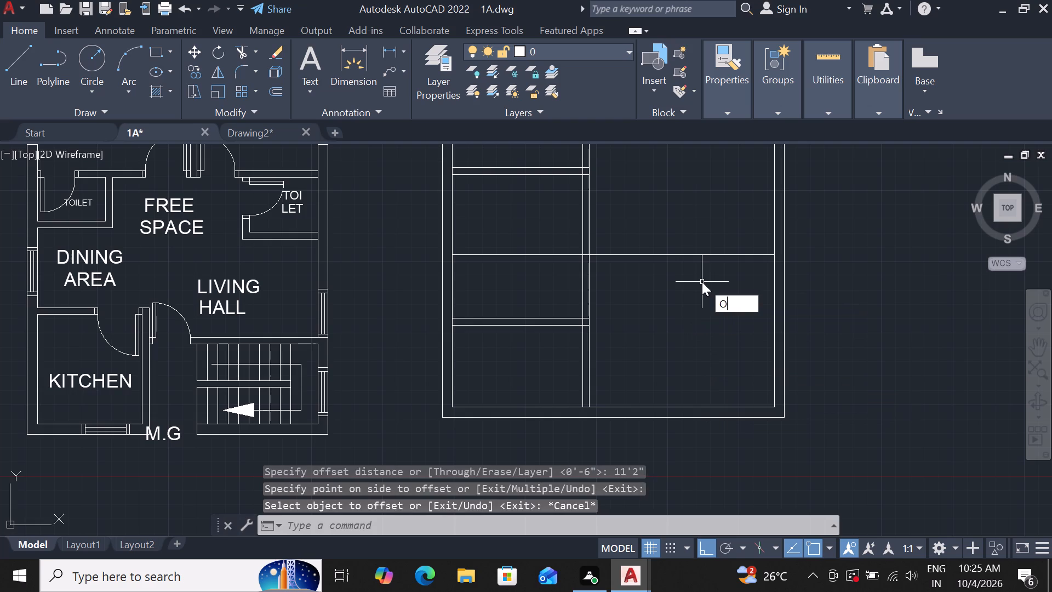
type("F 6")
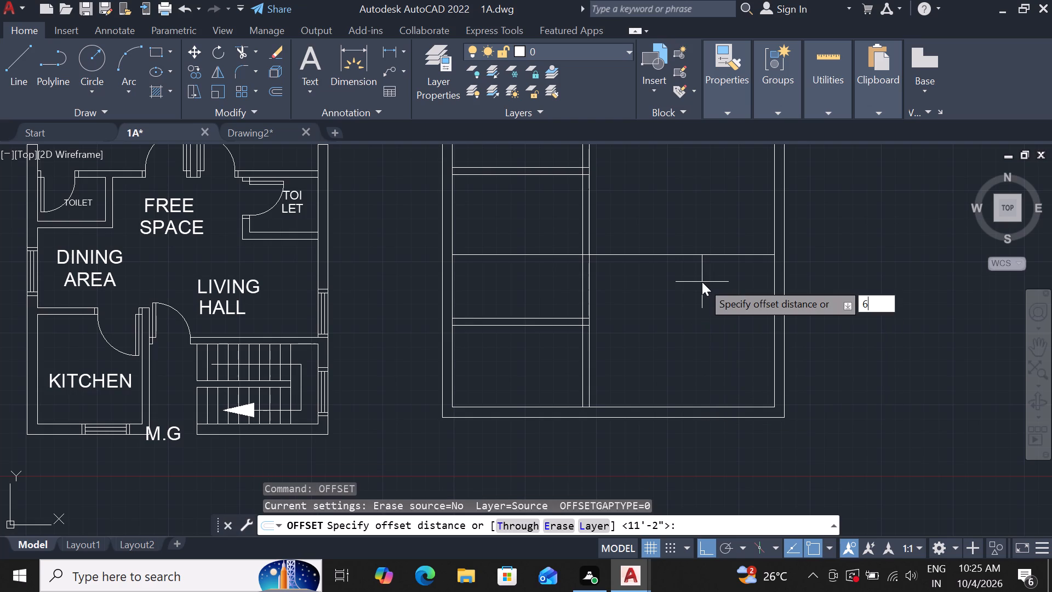
key("shift+quotedbl")
key("Return")
left_click(709, 255)
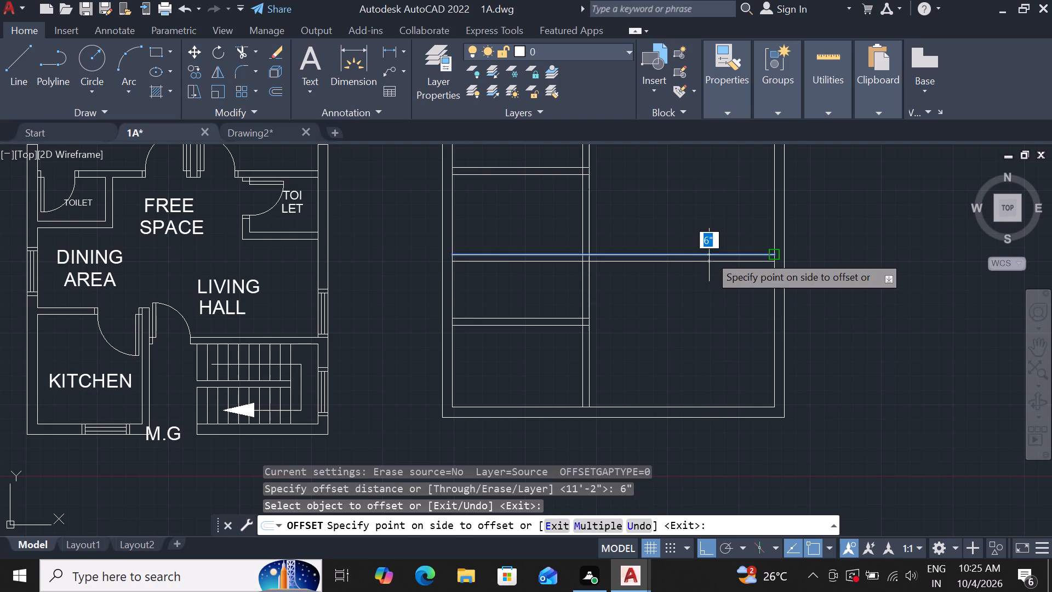
left_click(720, 230)
key("Escape")
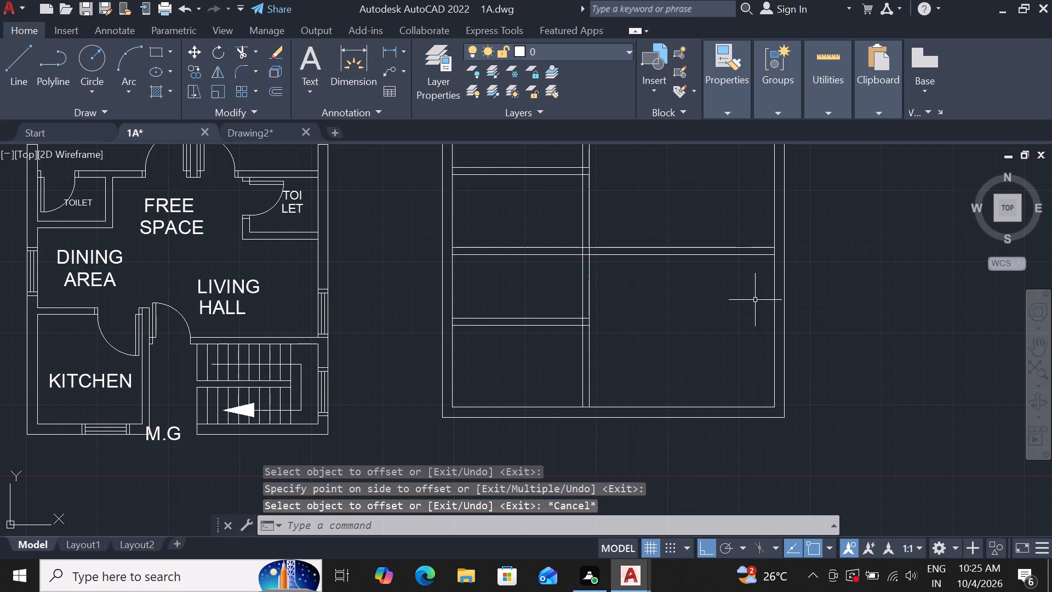
Offset the inner line of the plan's right exterior wall 9'6" inward.
left_click(773, 297)
type("OF")
key("space")
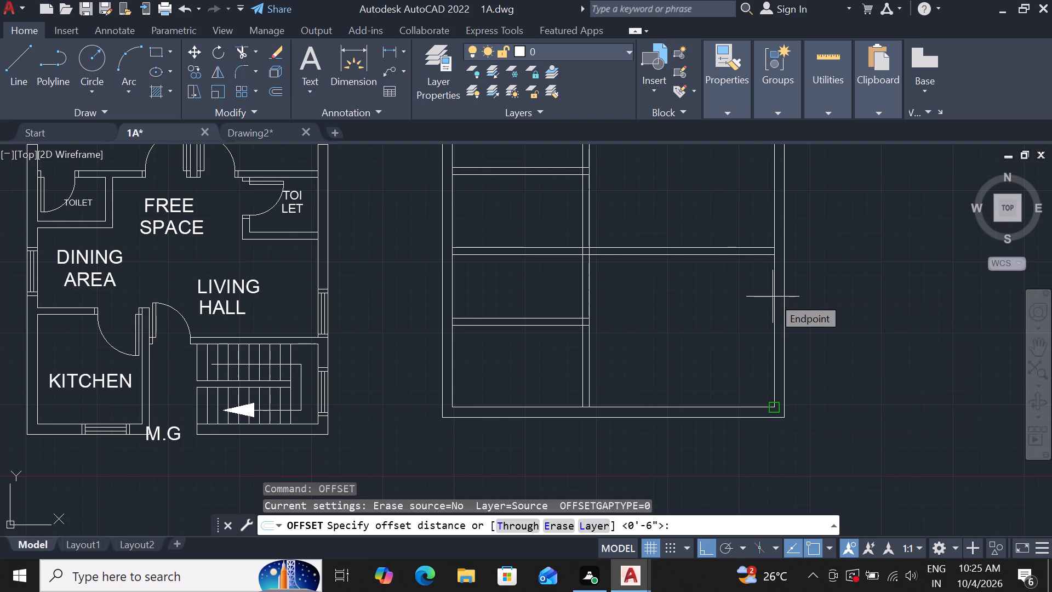
type("9'6")
key("shift+quotedbl")
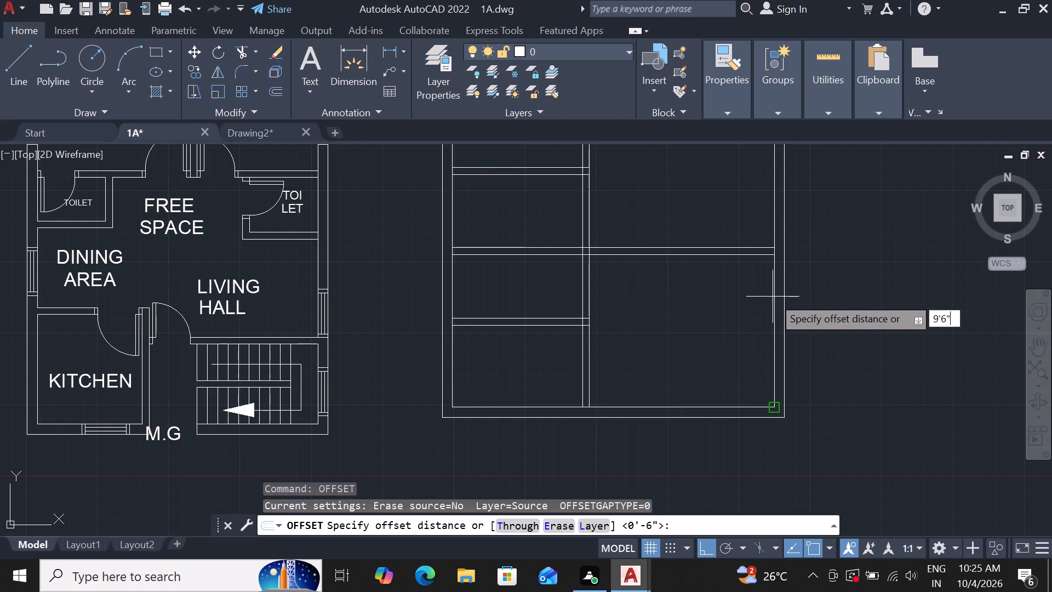
key("Return")
left_click(755, 311)
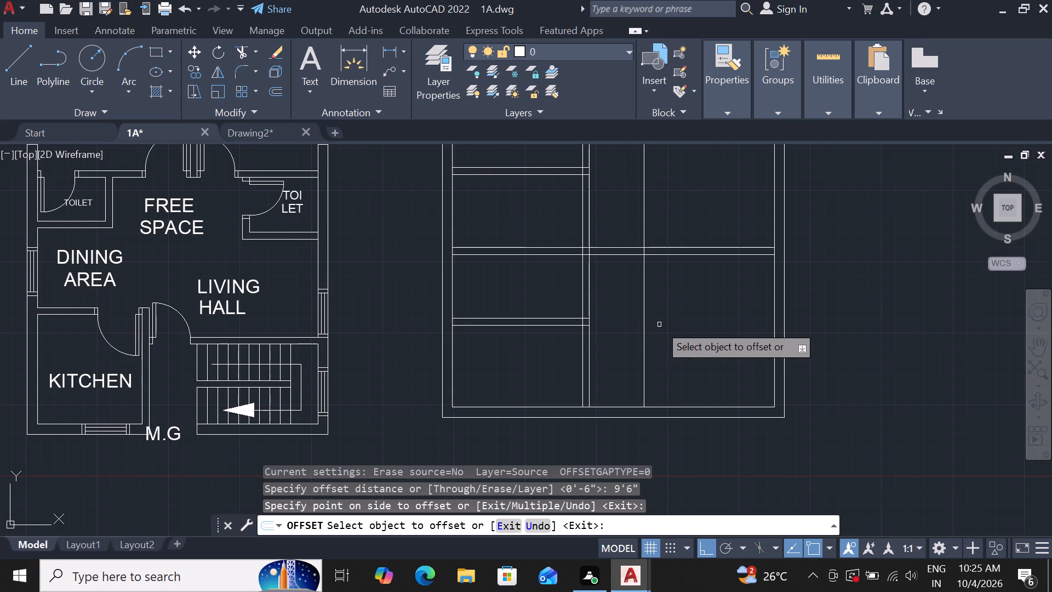
key("Escape")
Offset the new vertical line 6" to the left to form a partition.
key("o")
type("F")
key("space")
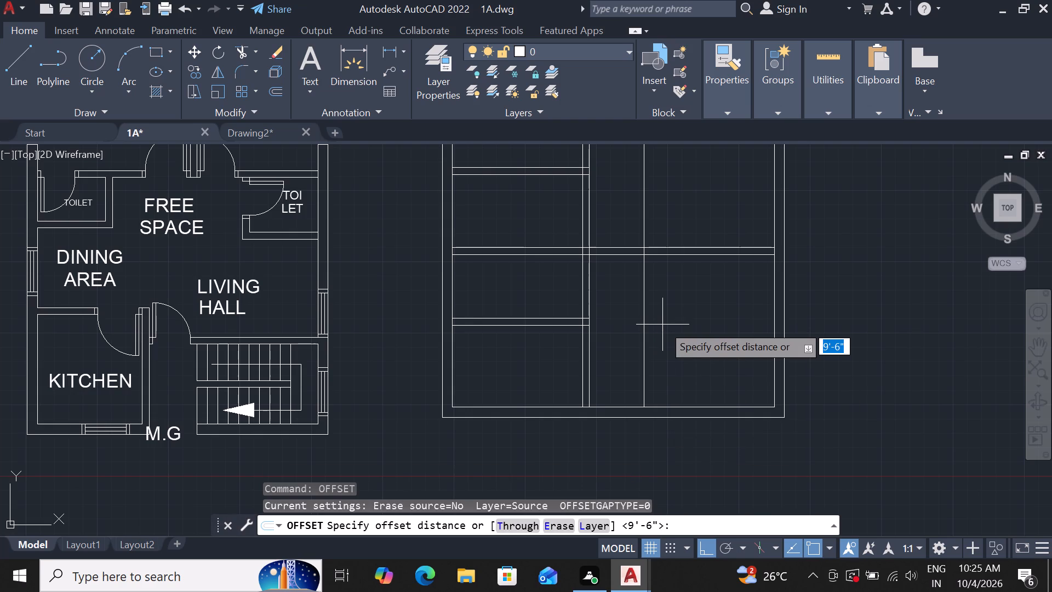
type("6\"")
key("Return")
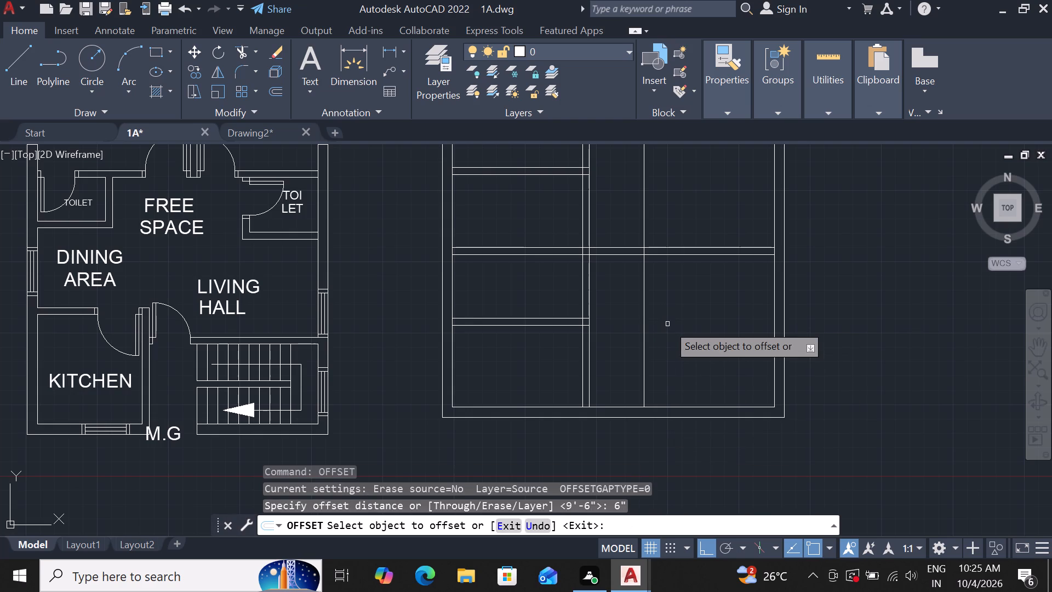
left_click(644, 338)
left_click(616, 346)
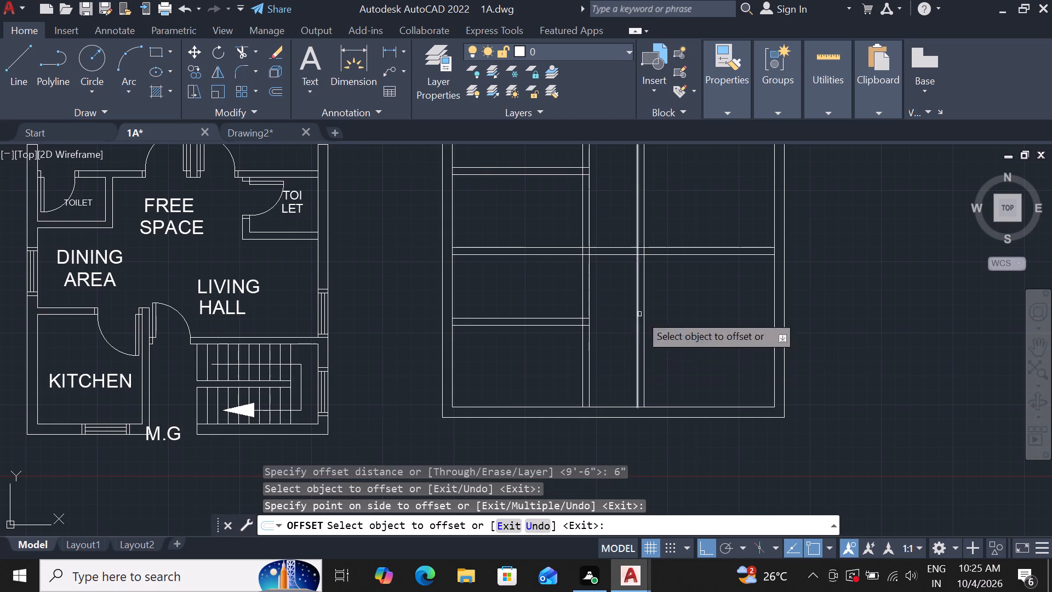
scroll(639, 314, "down", 1)
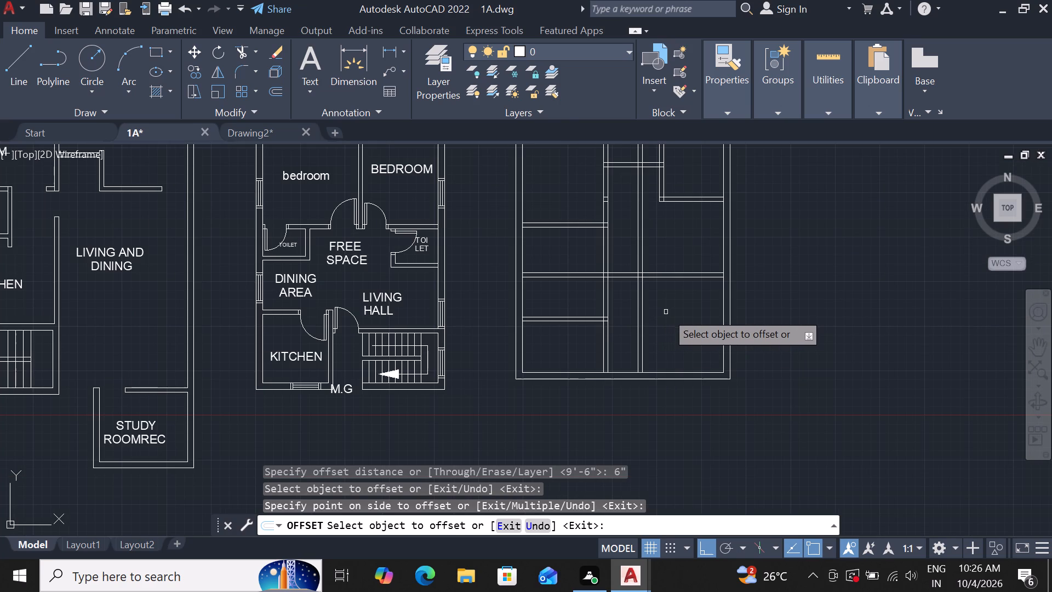
key("Escape")
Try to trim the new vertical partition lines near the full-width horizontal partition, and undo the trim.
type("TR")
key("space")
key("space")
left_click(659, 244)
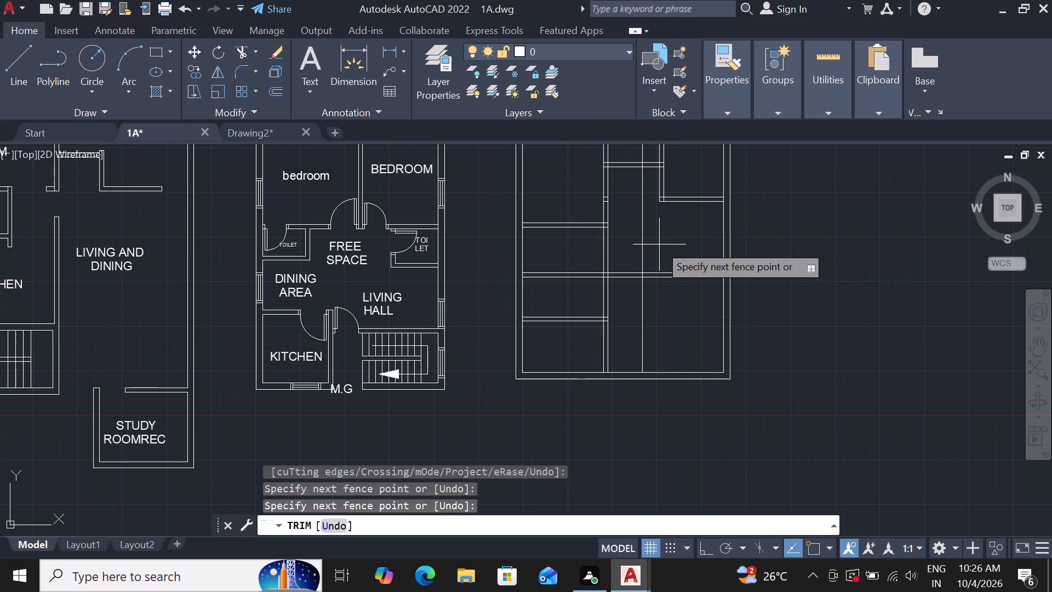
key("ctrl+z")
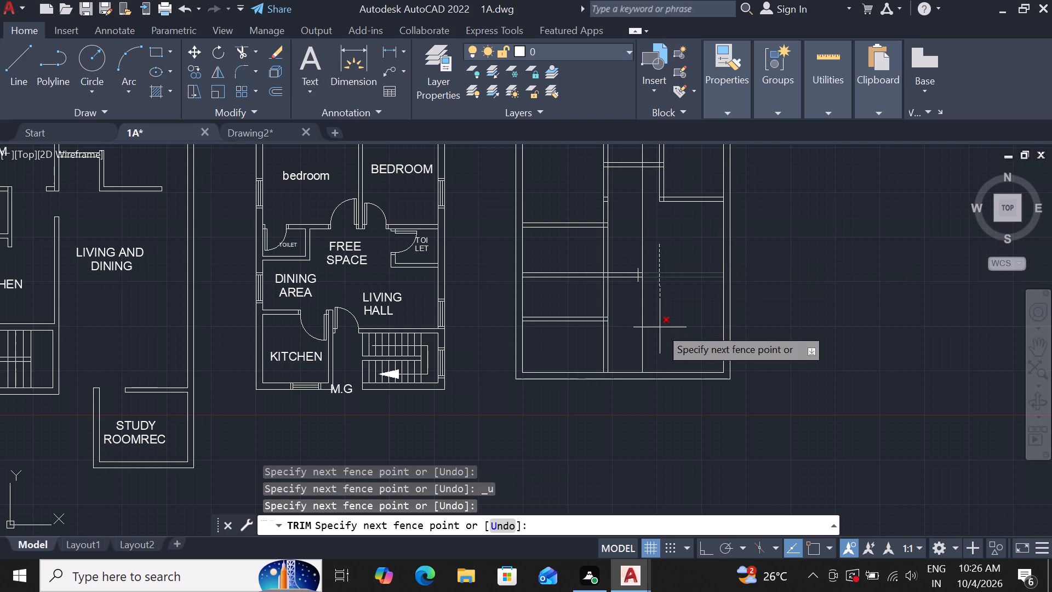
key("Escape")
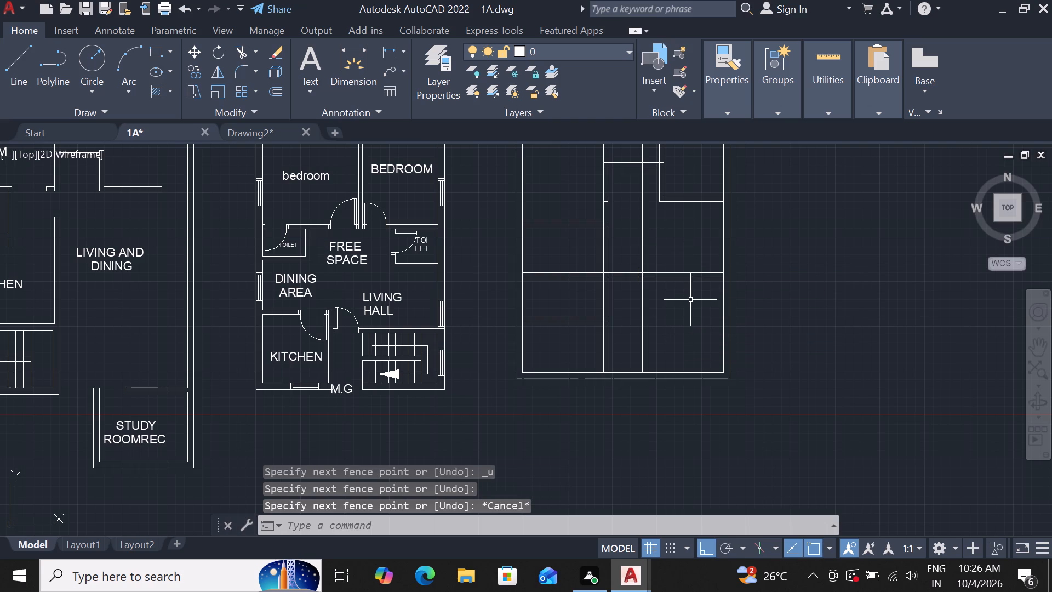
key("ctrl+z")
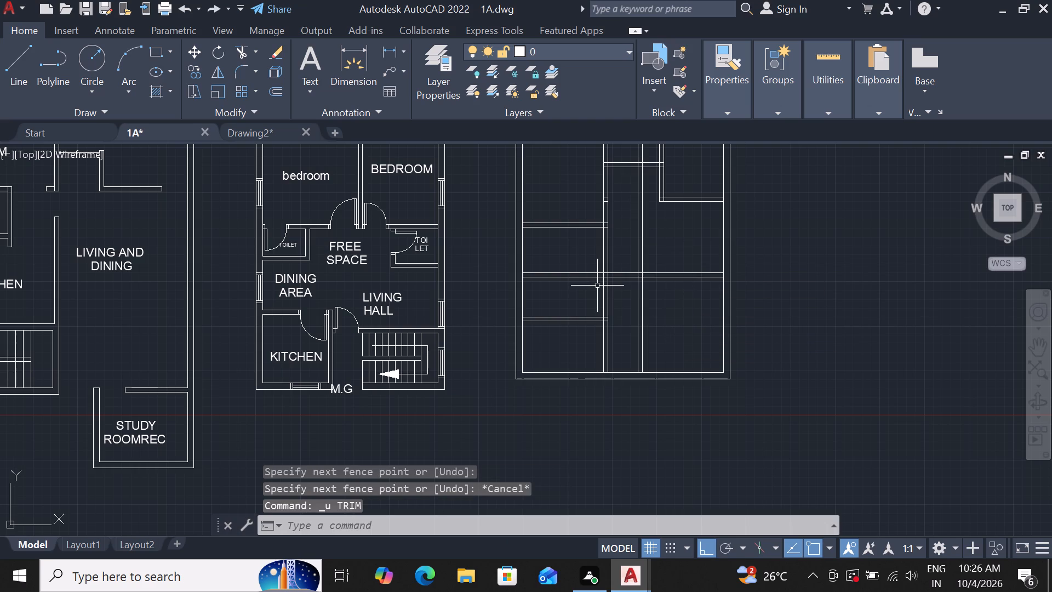
Trim the new vertical partition above the full-width horizontal partition, and the horizontal partition between the two lower vertical partitions.
type("TR")
key("space")
key("space")
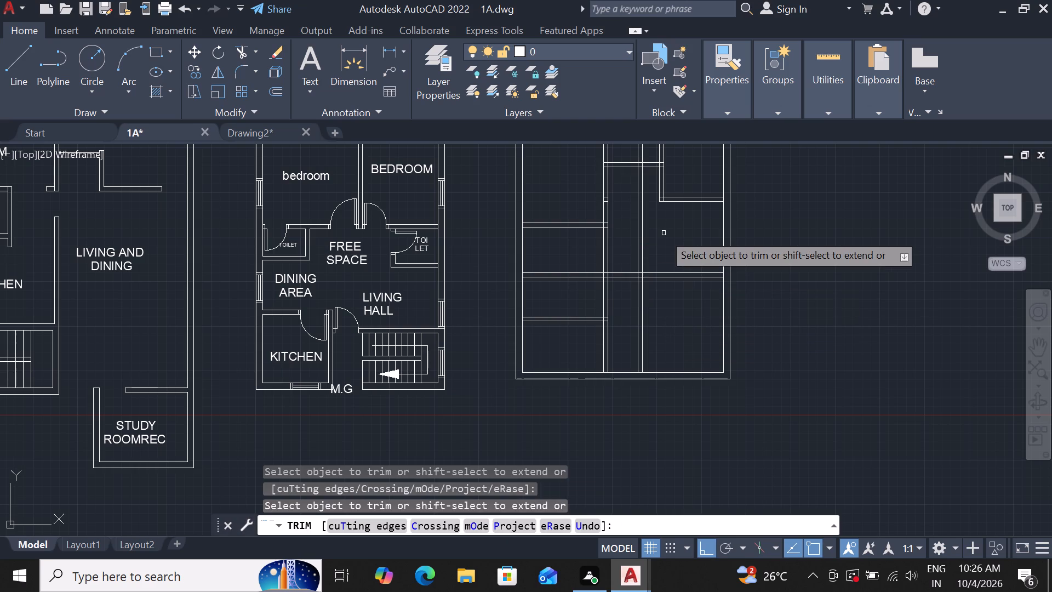
left_click(664, 233)
left_click(630, 264)
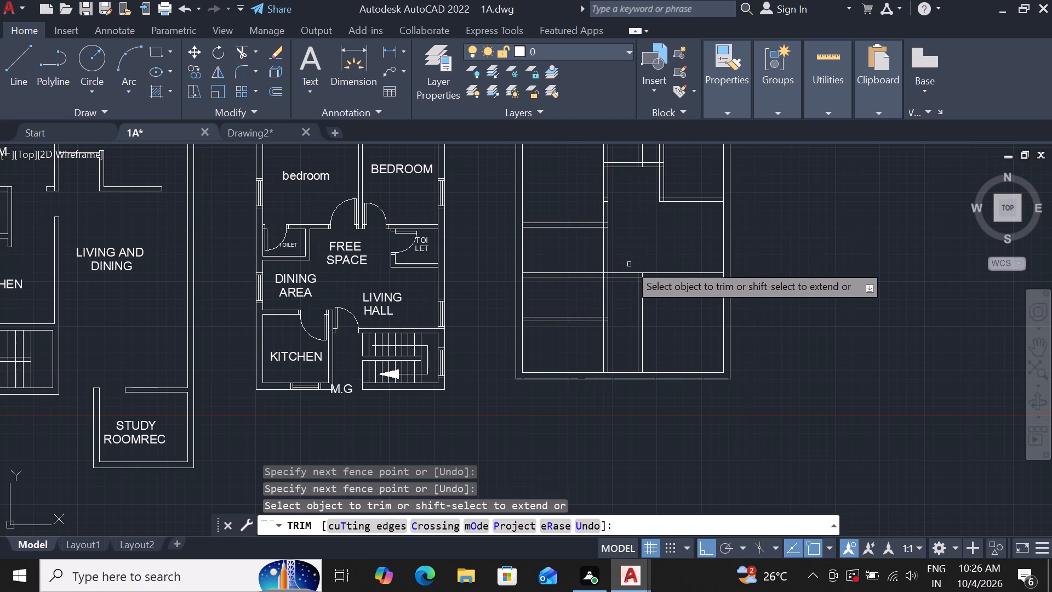
left_click(629, 264)
left_click(630, 284)
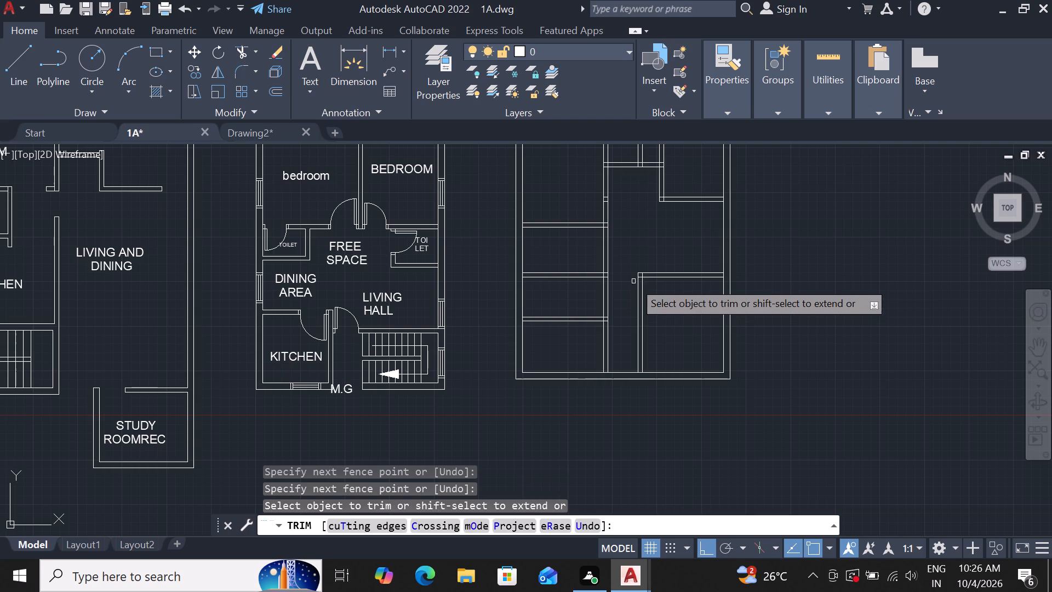
Trim the overlapping line ends at the upper-left corner of the lower-right room into a clean wall corner.
scroll(656, 289, "up", 2)
scroll(620, 252, "up", 3)
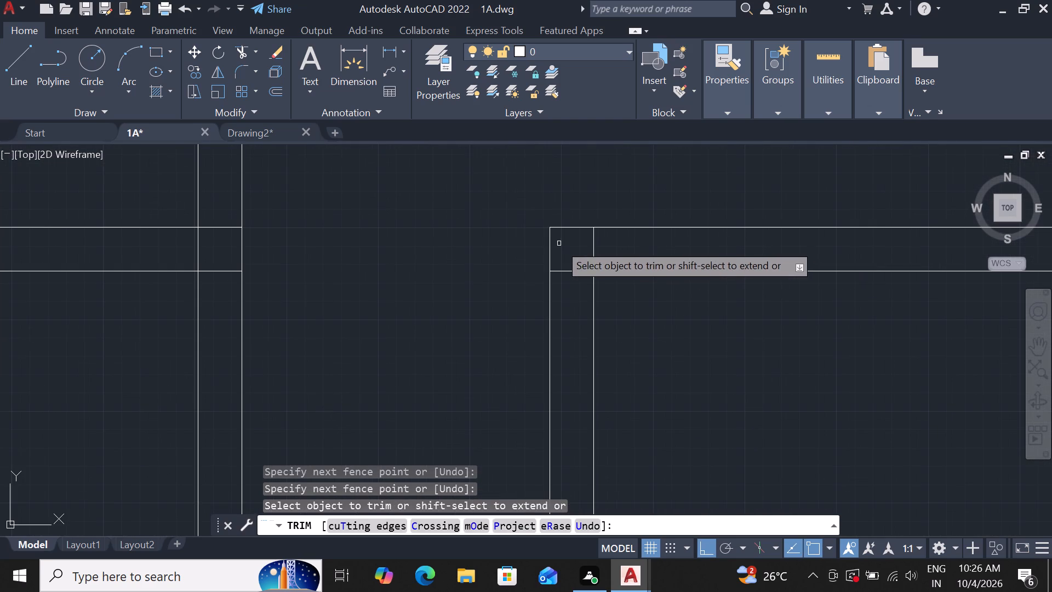
left_click(593, 247)
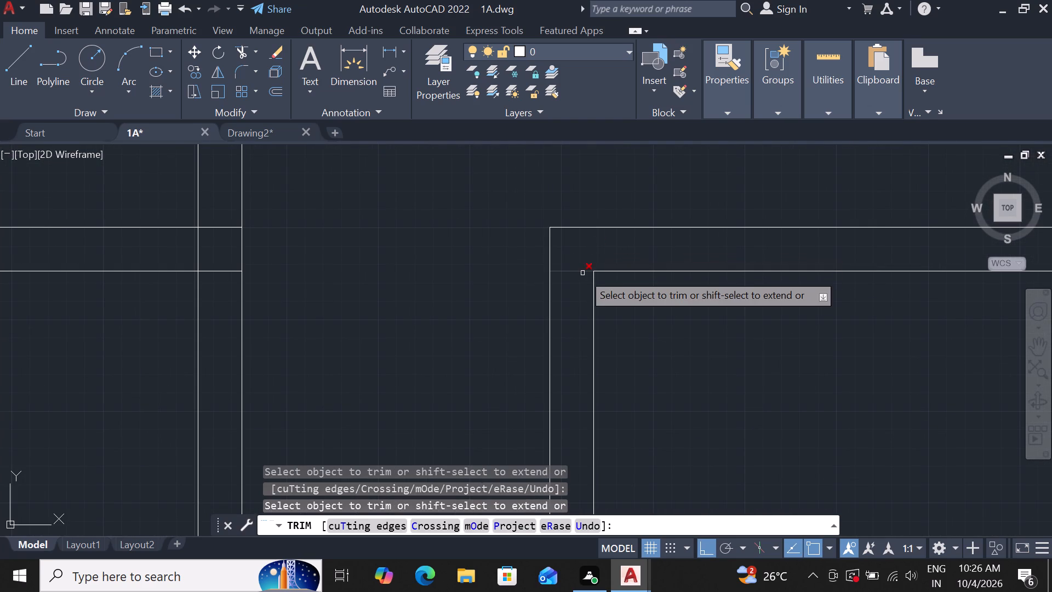
left_click(582, 274)
left_click(581, 263)
scroll(581, 263, "down", 4)
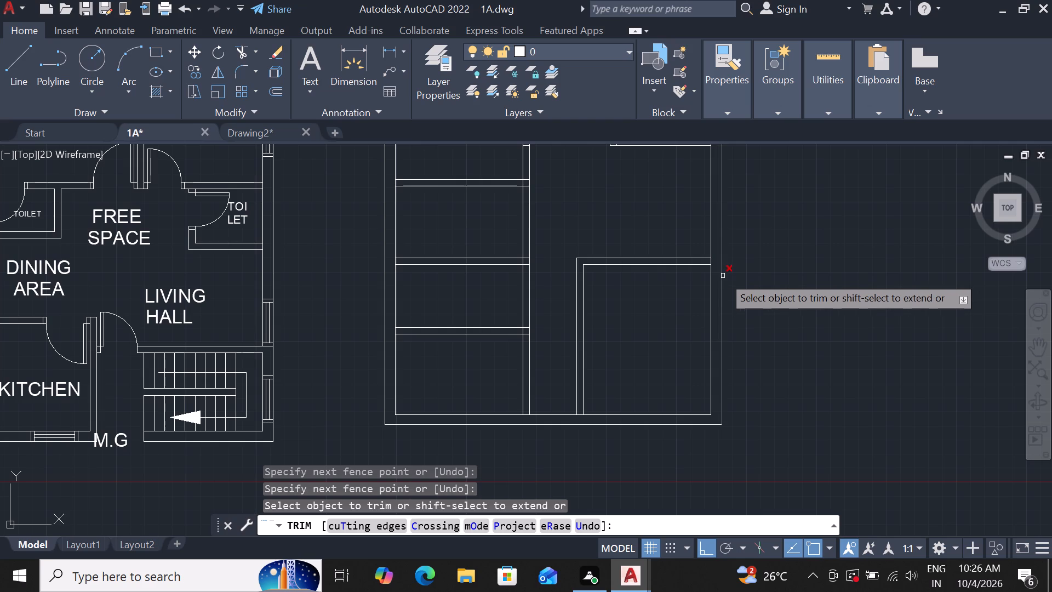
Trim the inner exterior wall line where the lower-right room's partitions meet the plan's right and bottom walls.
scroll(706, 271, "up", 3)
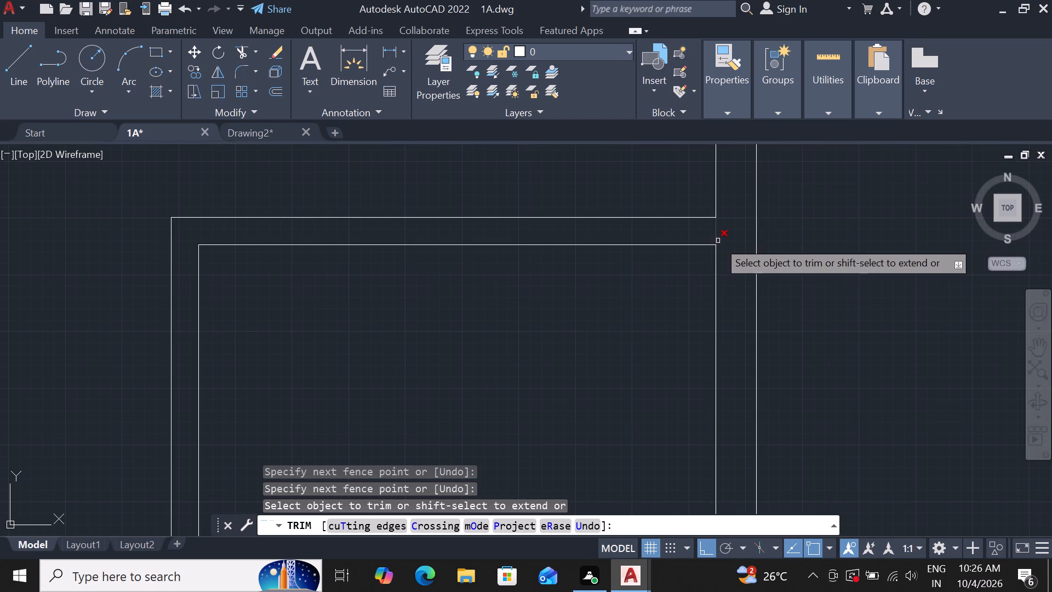
left_click(713, 238)
scroll(713, 238, "down", 3)
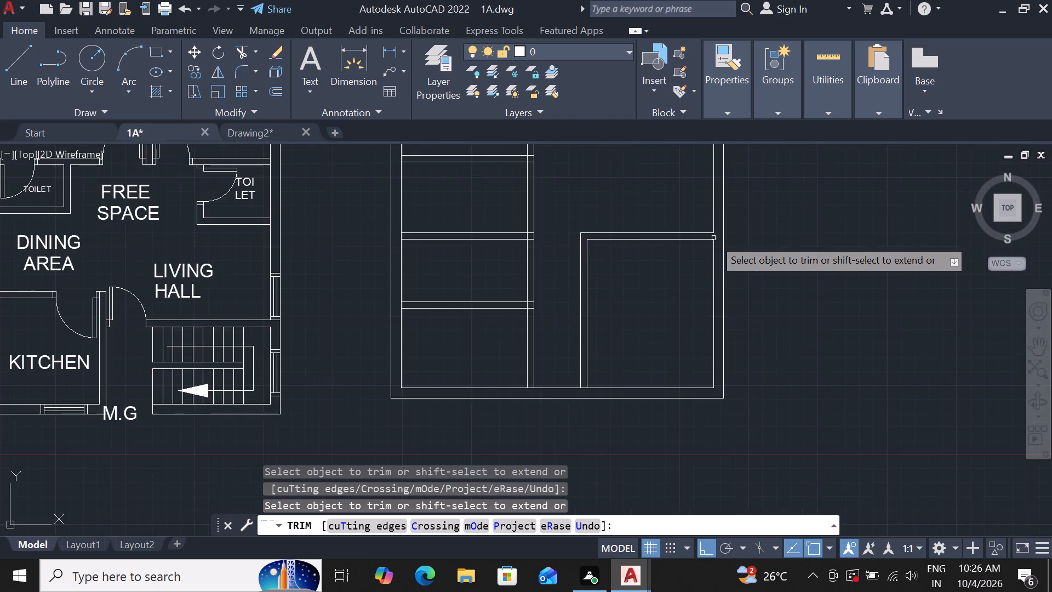
scroll(713, 238, "down", 1)
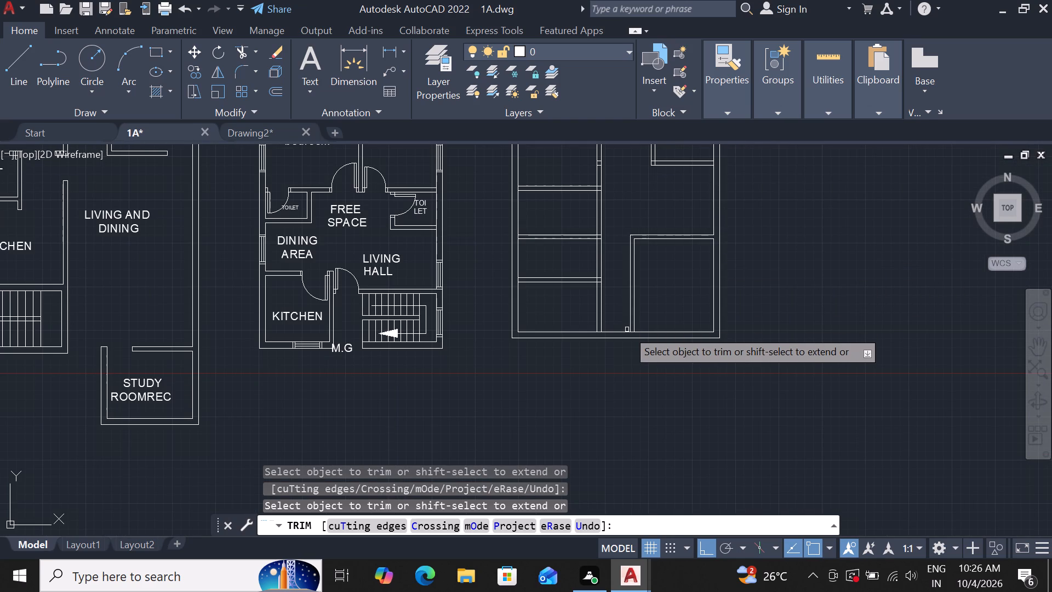
scroll(627, 329, "up", 2)
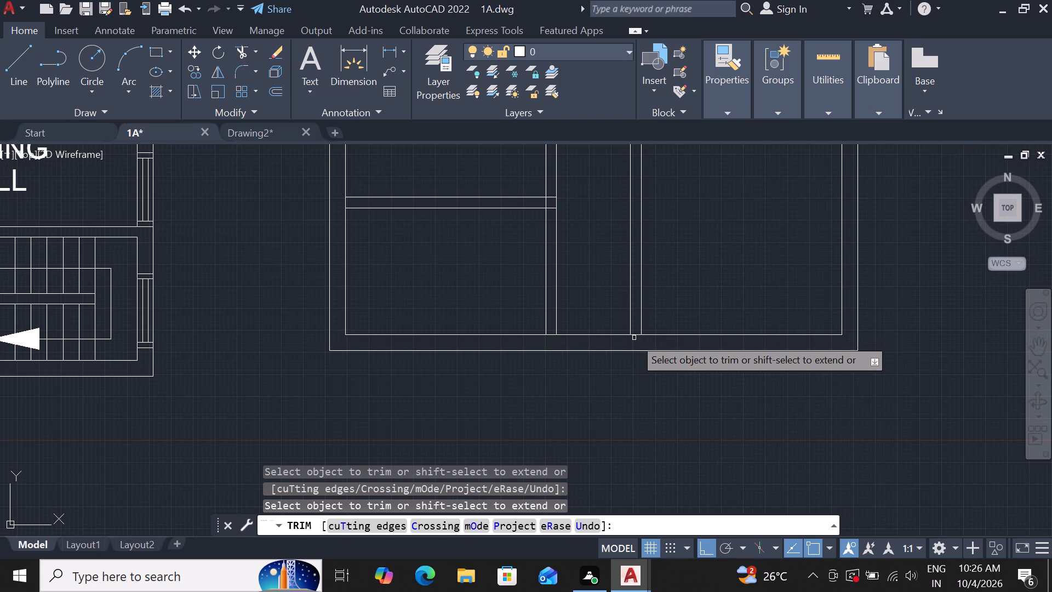
scroll(634, 338, "up", 1)
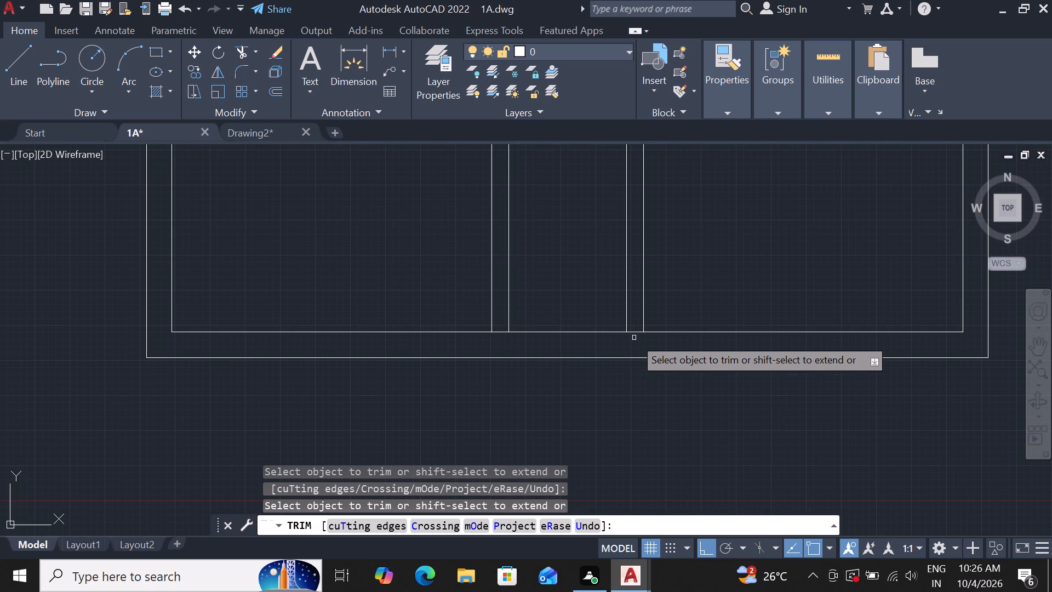
left_click(637, 331)
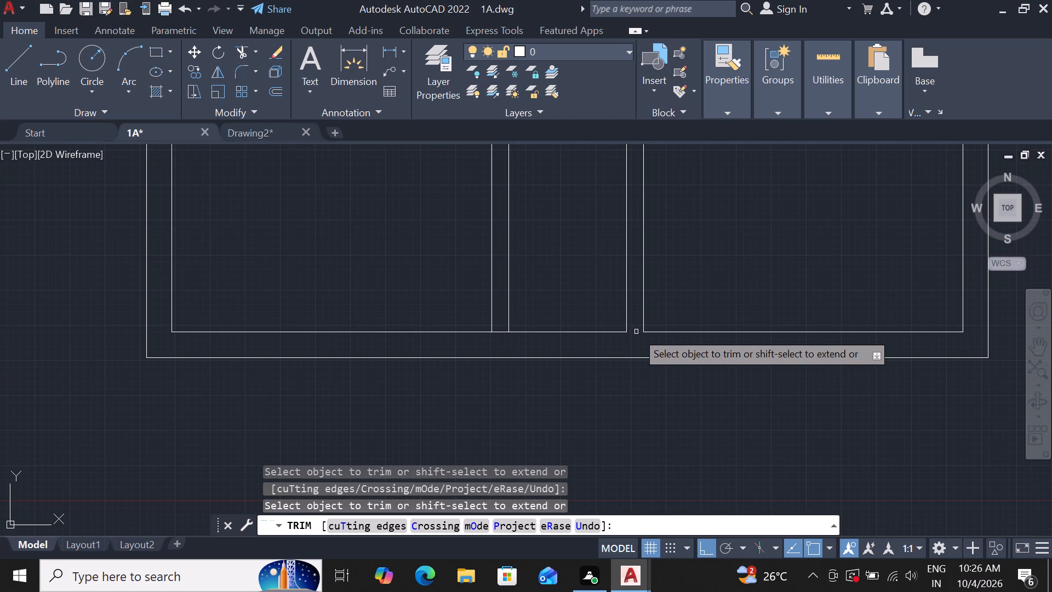
scroll(610, 382, "down", 1)
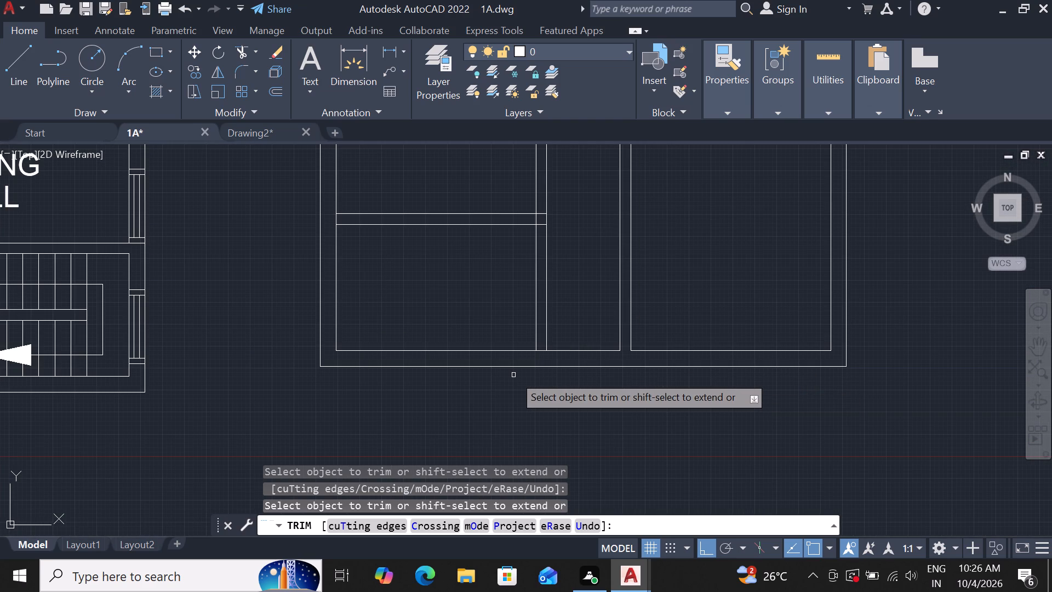
scroll(531, 345, "down", 1)
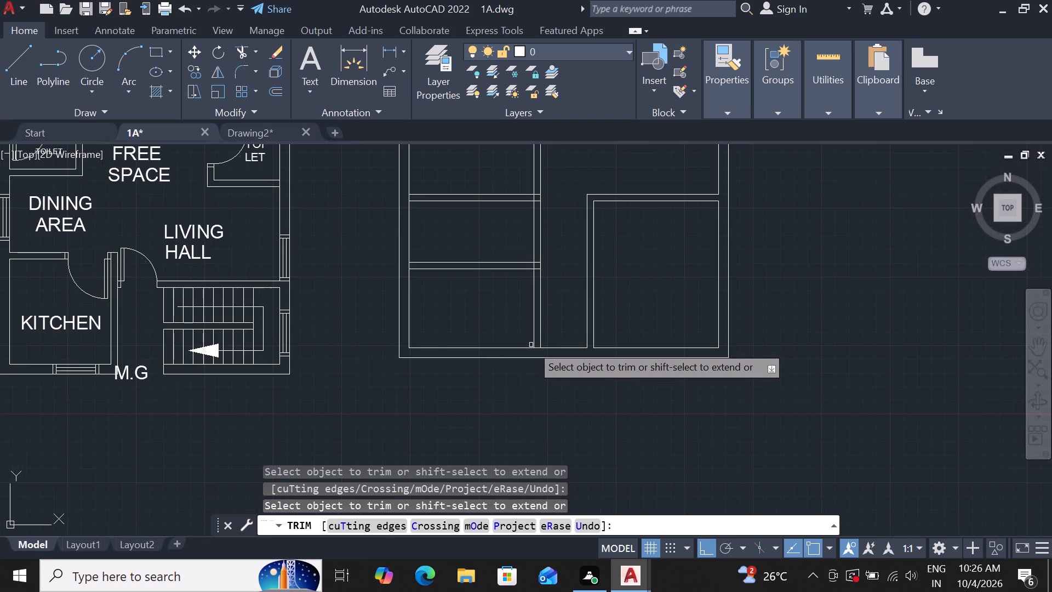
scroll(561, 337, "down", 1)
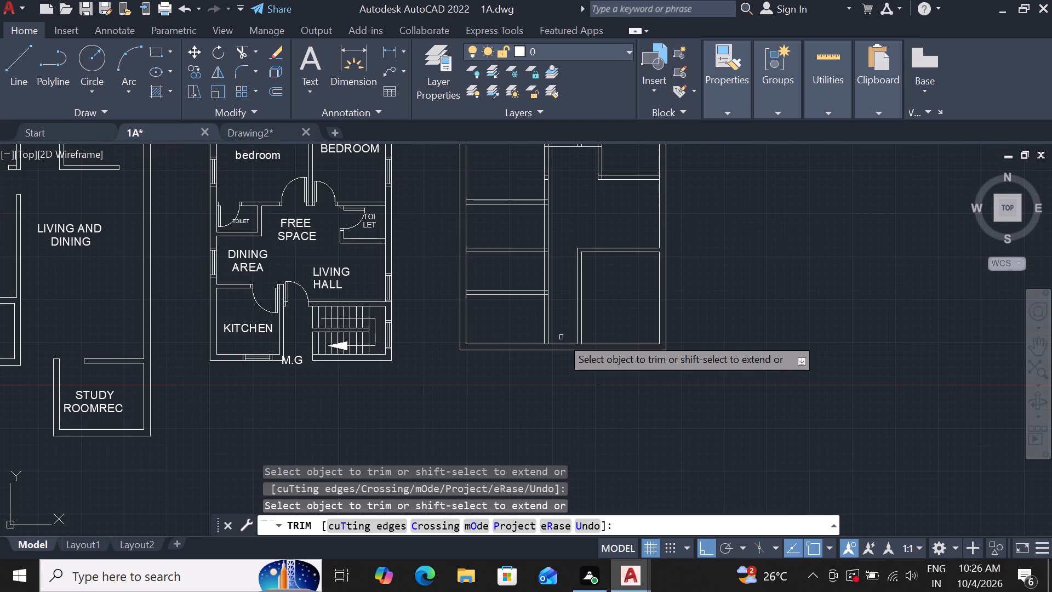
scroll(558, 343, "down", 1)
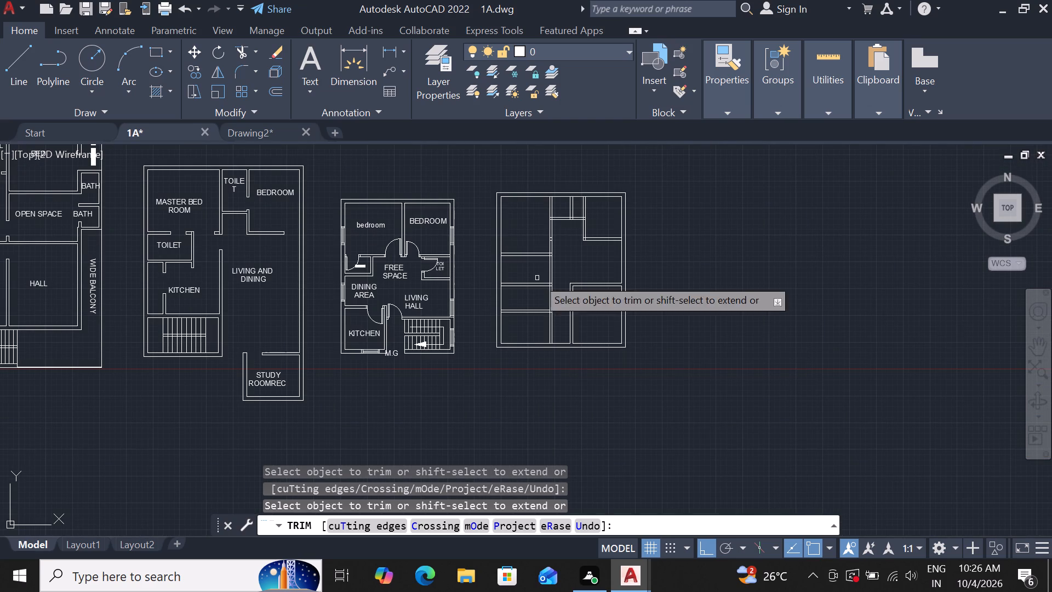
scroll(579, 319, "down", 1)
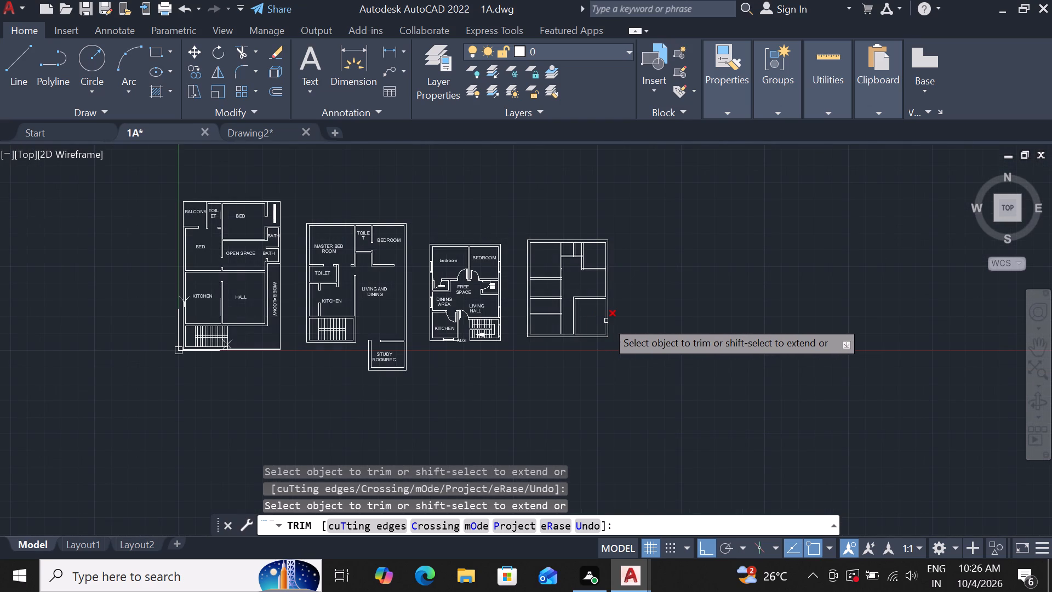
key("Escape")
Offset the upper inner line of the lower-right room 3' downward.
scroll(594, 310, "up", 3)
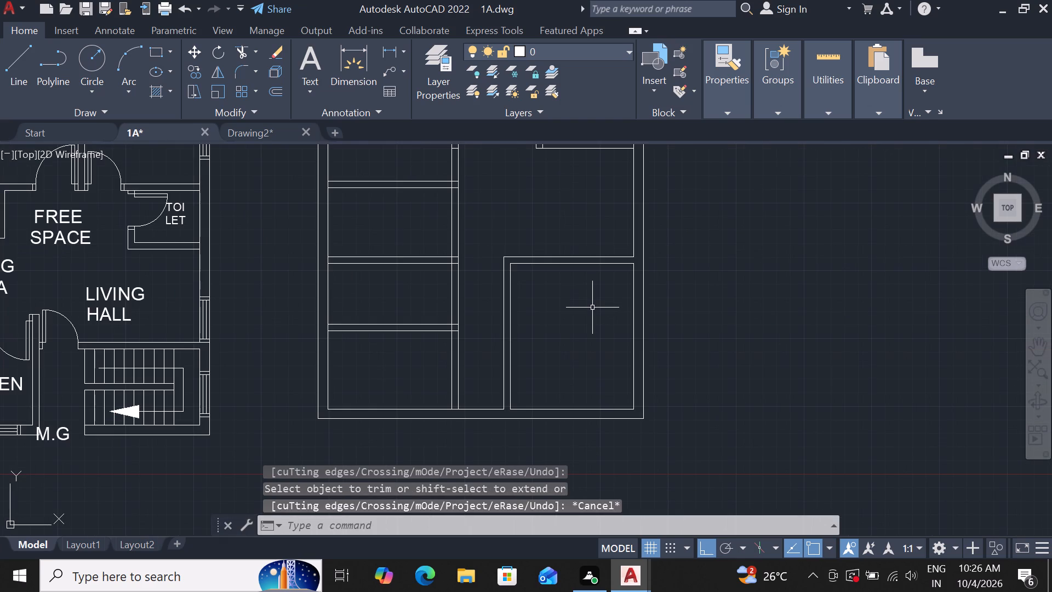
scroll(618, 278, "up", 2)
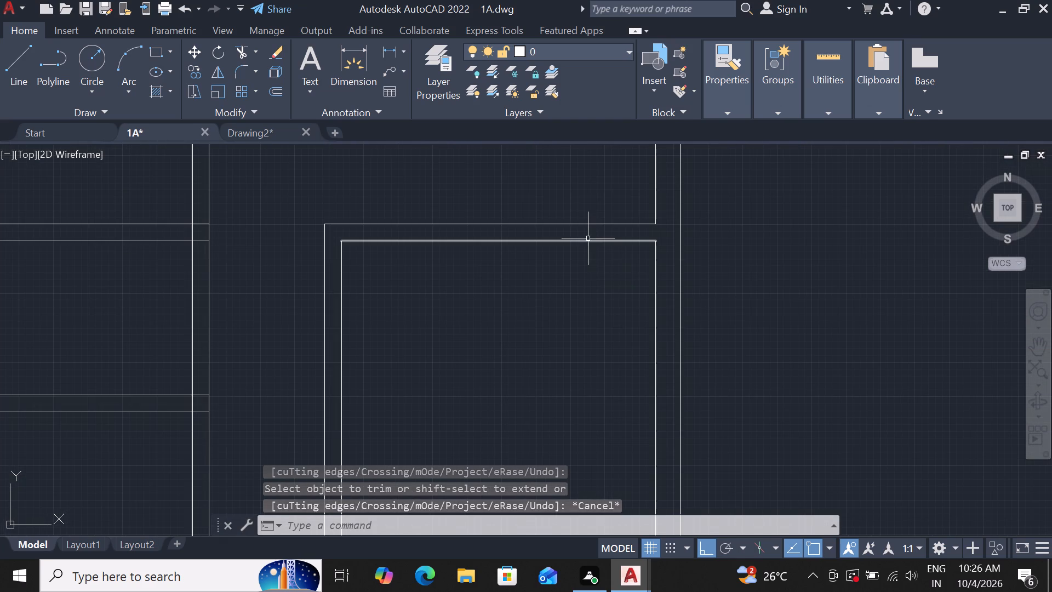
left_click(588, 242)
type("OF")
key("space")
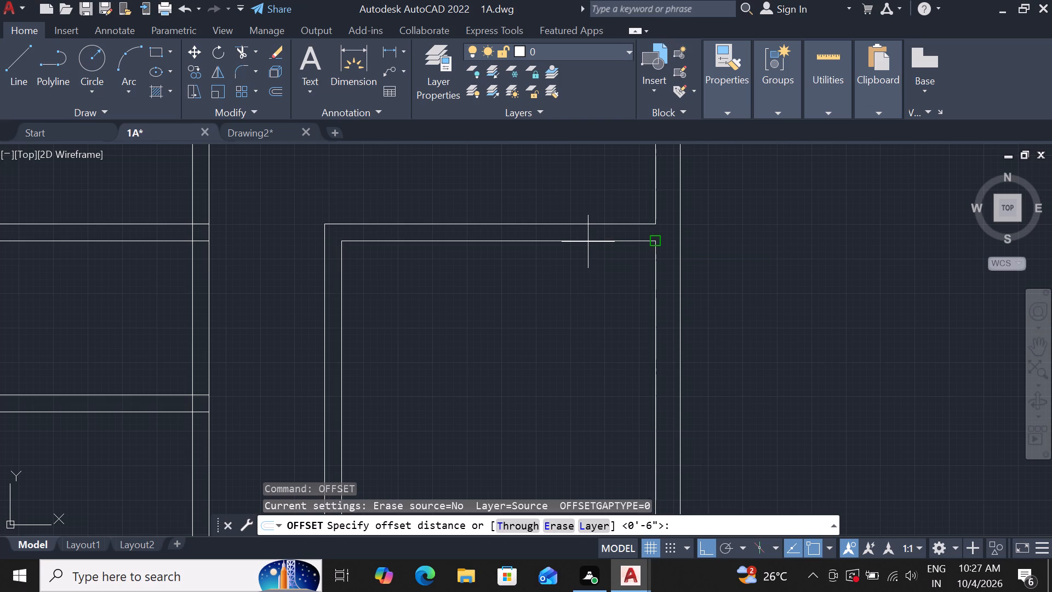
type("3'")
key("Return")
left_click(580, 276)
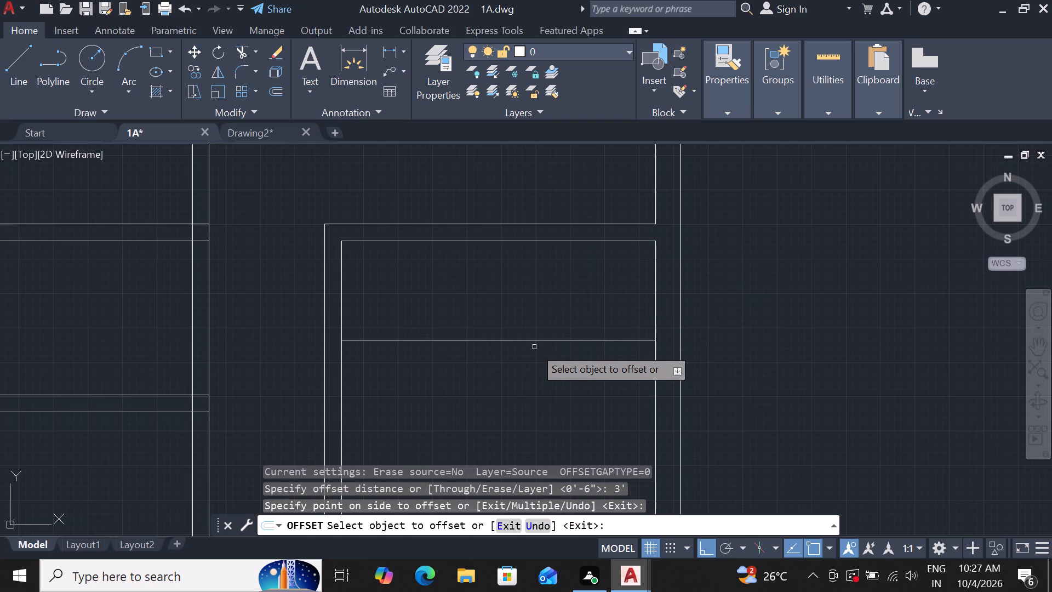
key("Escape")
Offset the right inner wall line of the lower-right room 4'8" inward.
key("o")
type("F")
key("space")
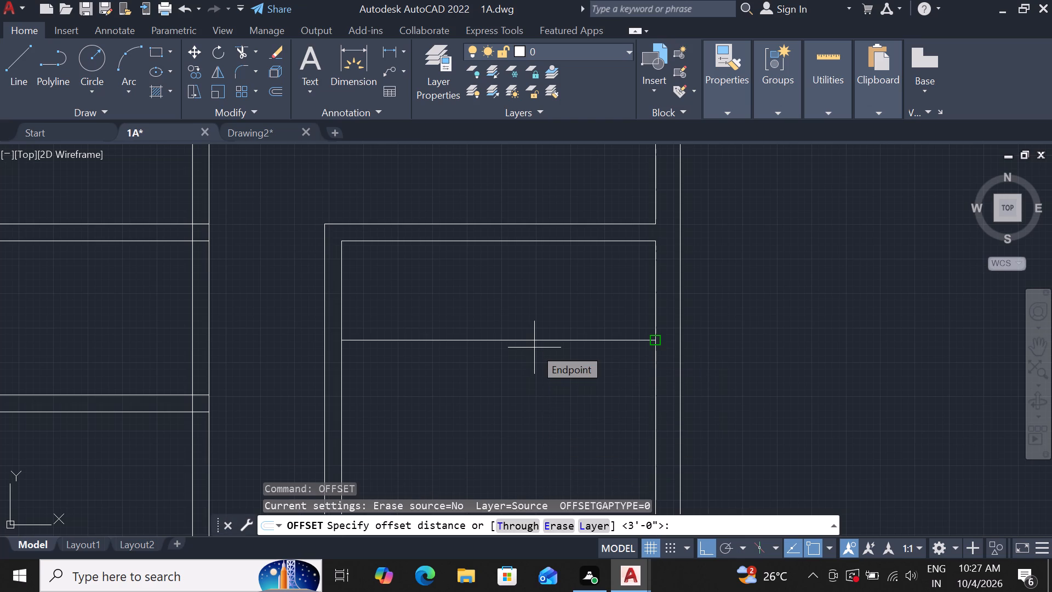
type("4'")
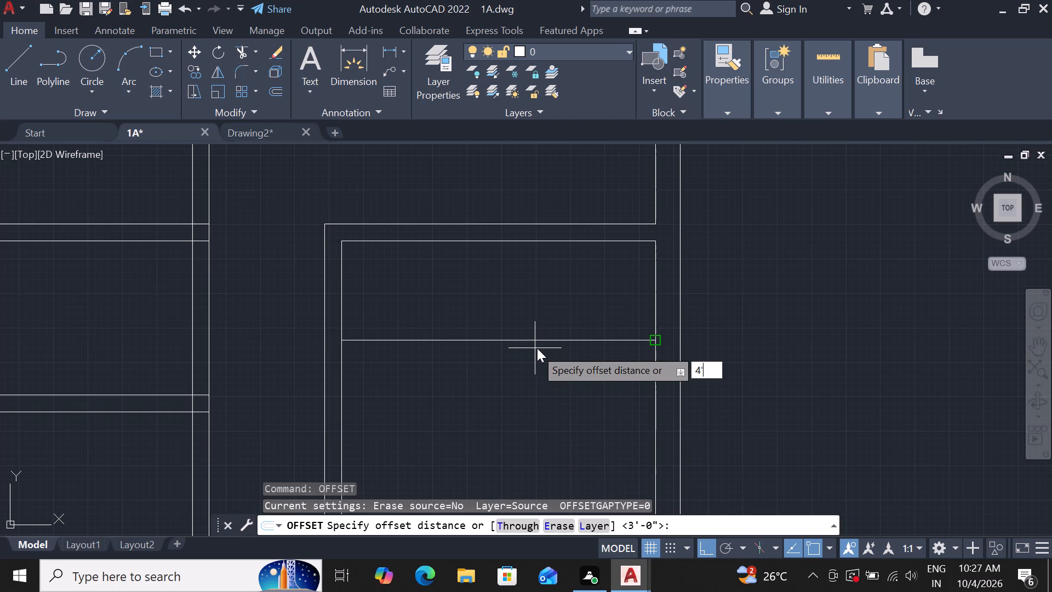
key("8")
key("shift+quotedbl")
key("Return")
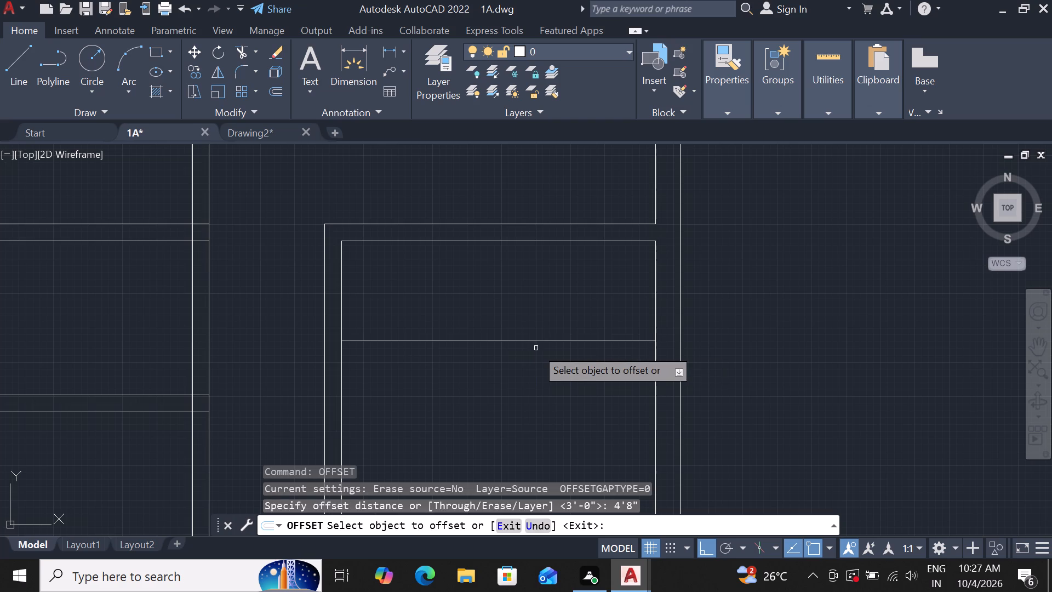
left_click(654, 280)
left_click(561, 316)
key("Escape")
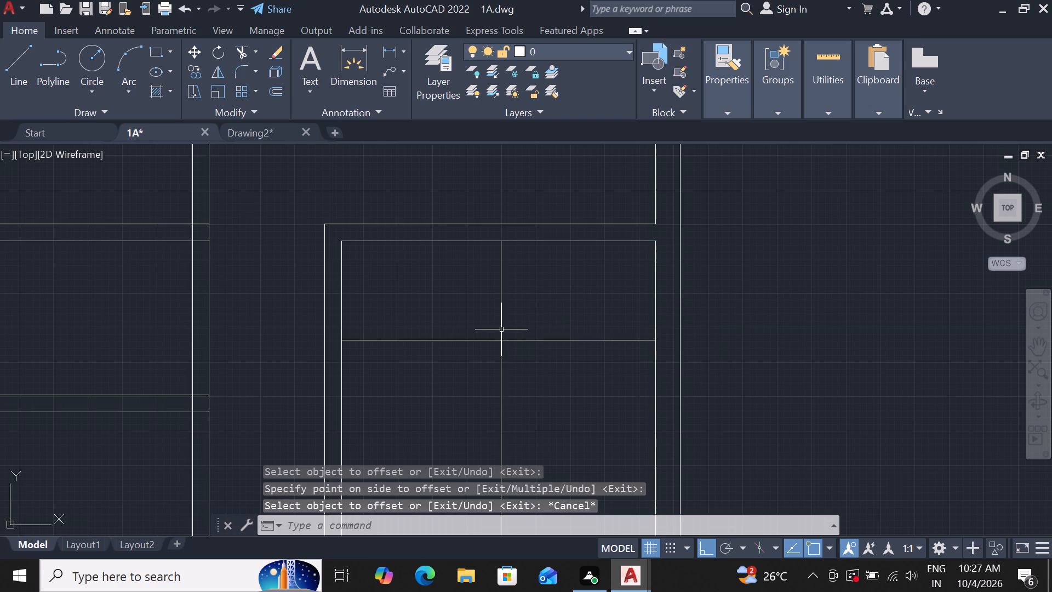
Offset the new vertical line 6" to the left and the new horizontal line 6" downward to form partitions.
key("o")
type("F 6")
key("shift+quotedbl")
key("Return")
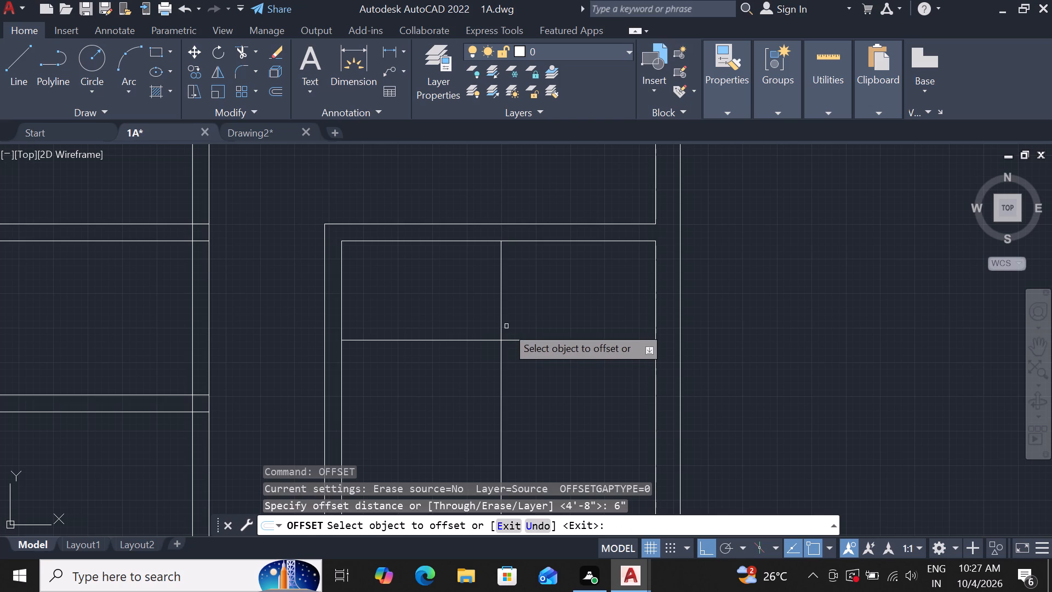
left_click_drag(502, 326, 491, 331)
left_click_drag(462, 344, 470, 343)
left_click(519, 340)
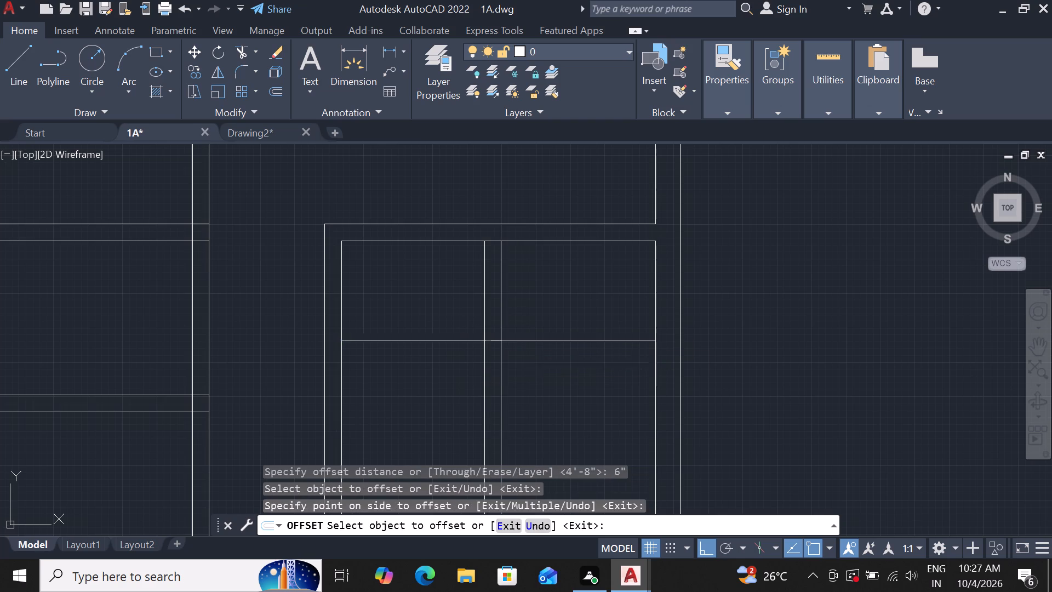
left_click(523, 374)
key("Escape")
Trim the new partition lines below and to the left of their crossing to enclose a small upper-right room.
type("TR")
key("space")
key("space")
left_click_drag(415, 413, 428, 407)
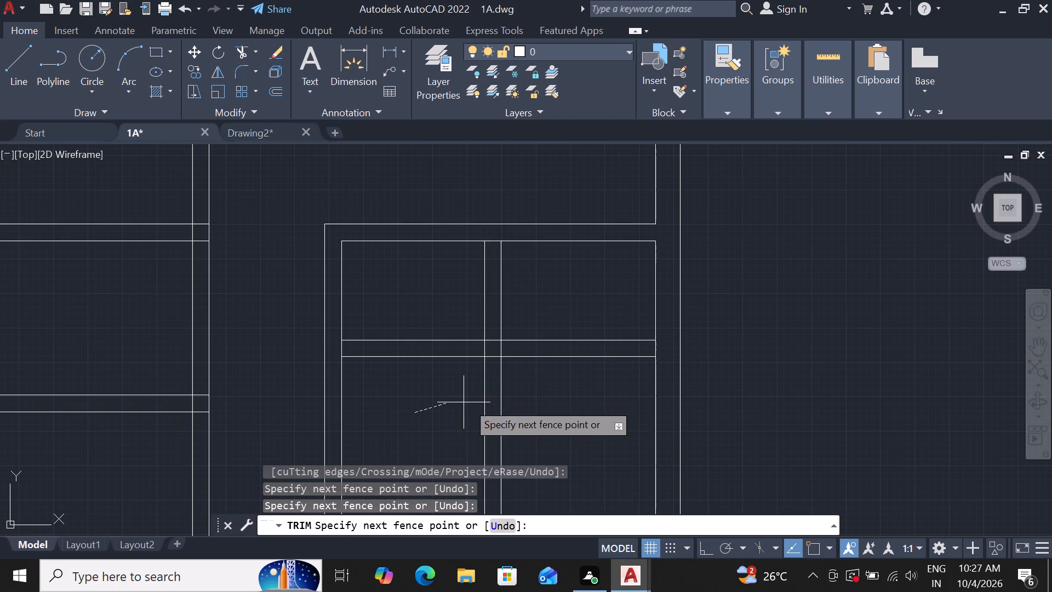
left_click(527, 411)
left_click_drag(449, 415, 447, 396)
left_click_drag(448, 321, 445, 336)
left_click(433, 358)
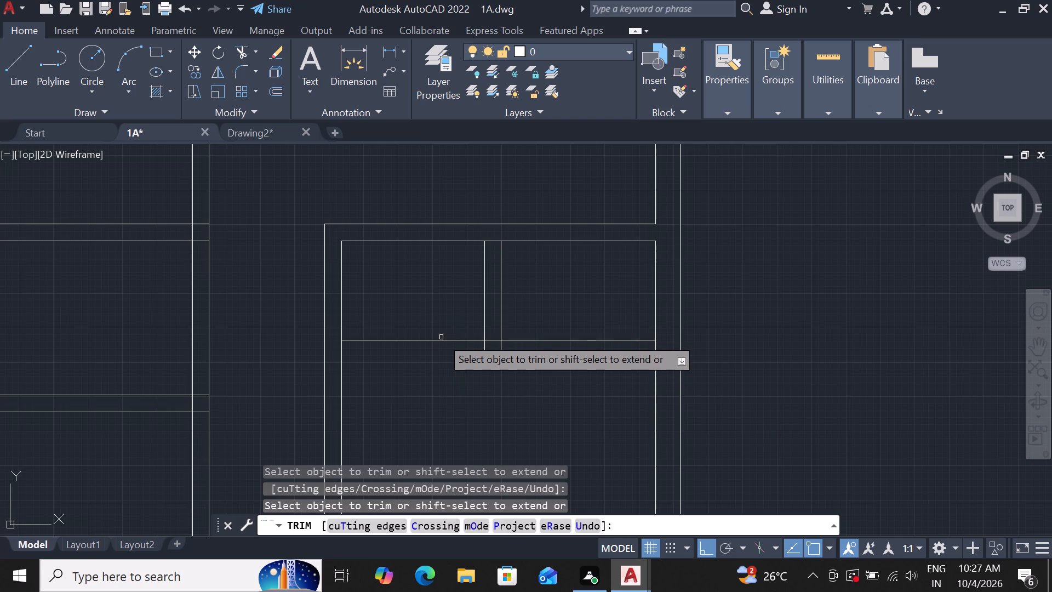
left_click(450, 339)
Trim the leftover segments at the small room's lower-left corner and where its partitions meet the right wall and upper partition.
scroll(487, 344, "up", 1)
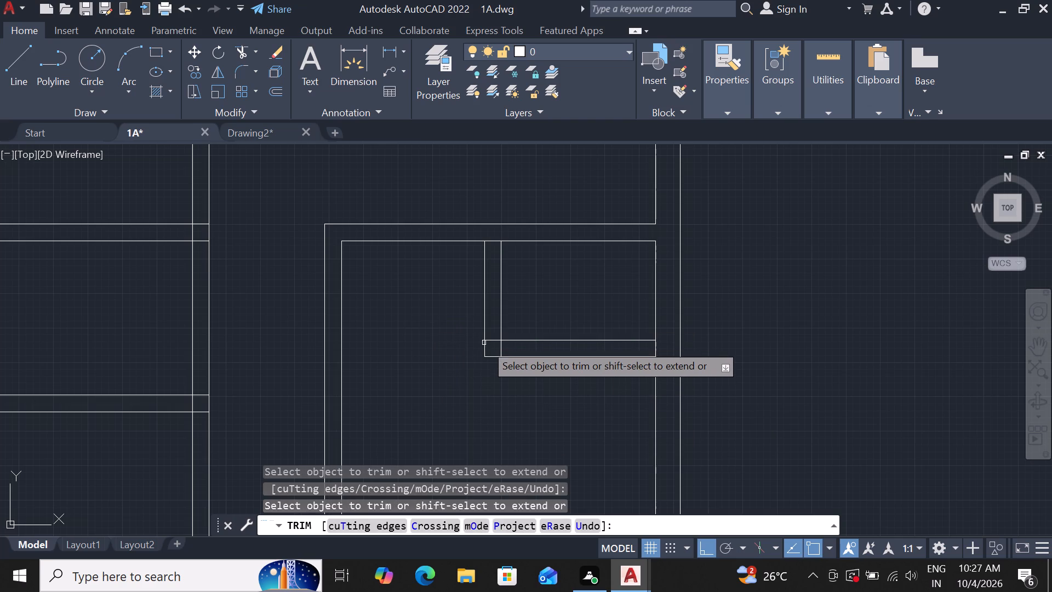
scroll(485, 344, "up", 1)
left_click(490, 335)
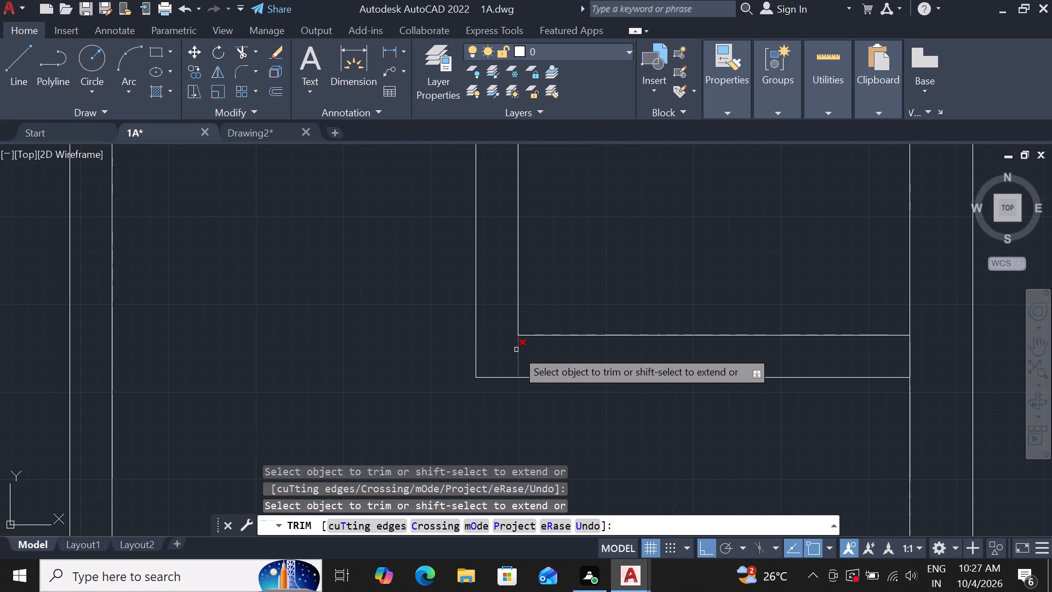
left_click_drag(516, 350, 535, 350)
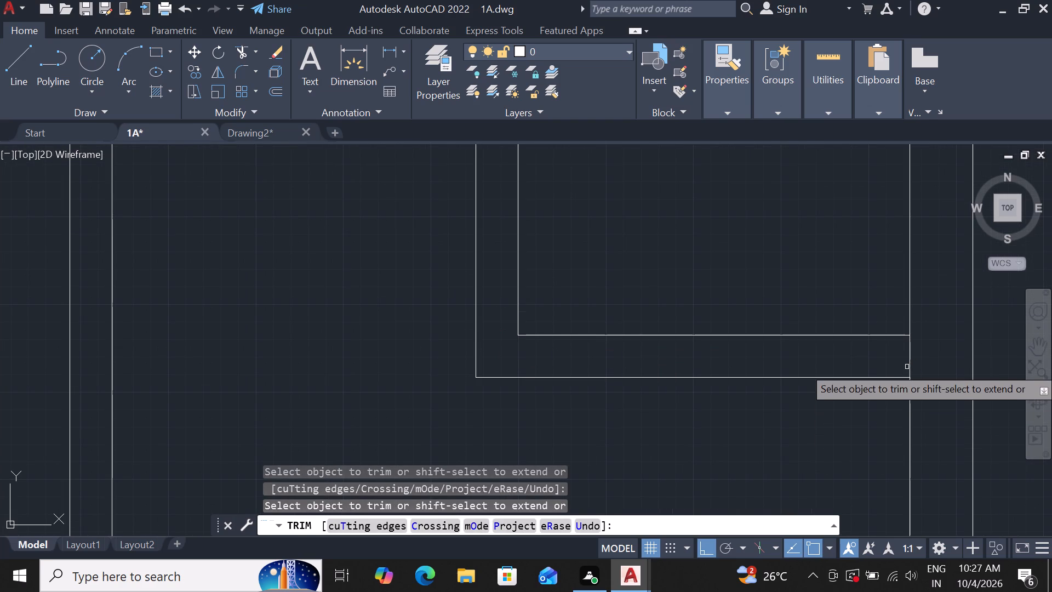
left_click(909, 361)
scroll(792, 400, "down", 2)
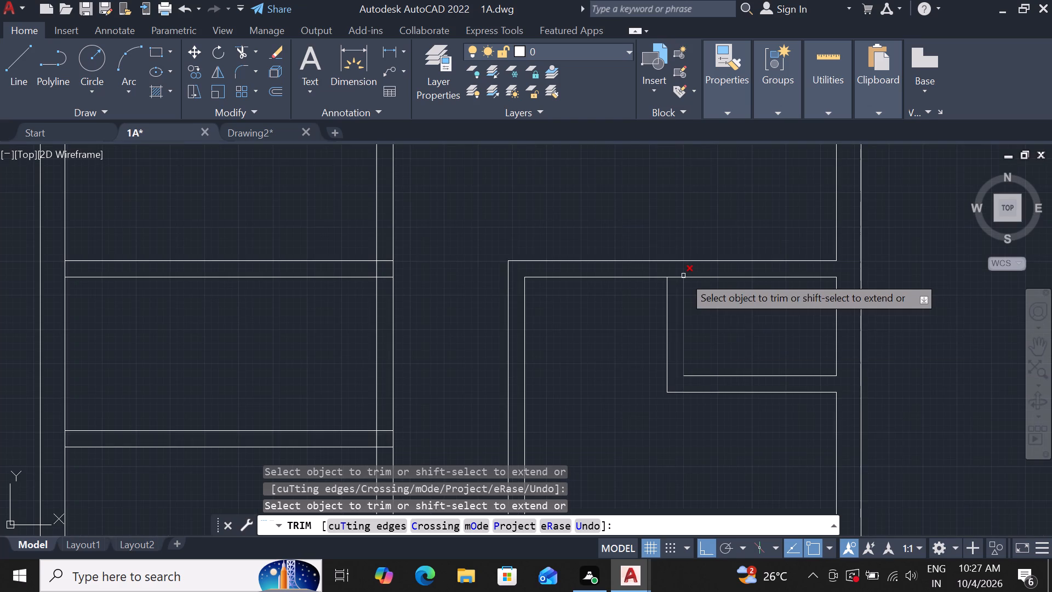
scroll(683, 276, "up", 2)
left_click(659, 282)
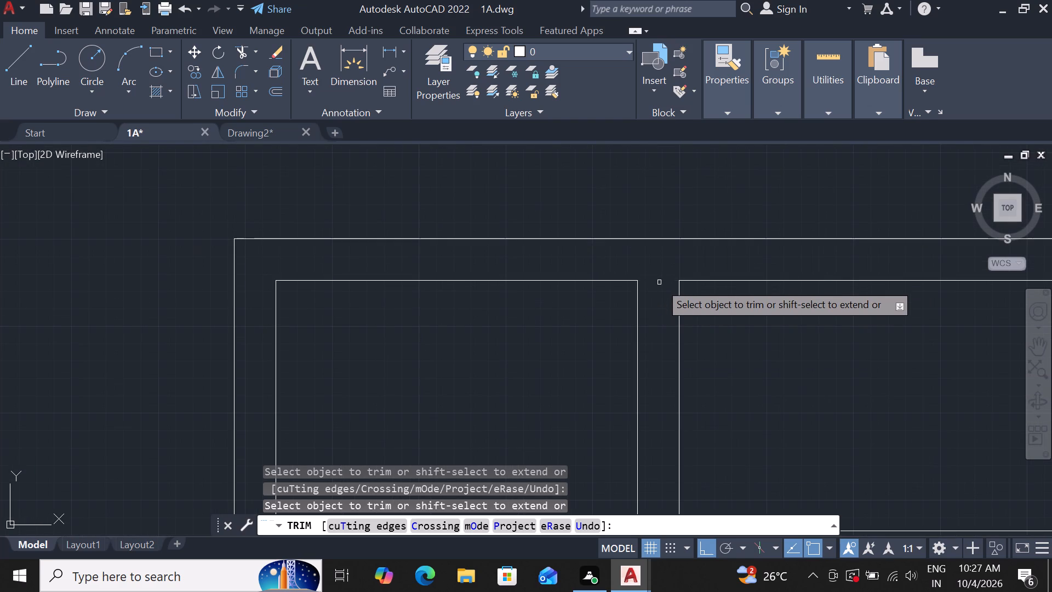
scroll(659, 282, "down", 3)
scroll(678, 399, "down", 2)
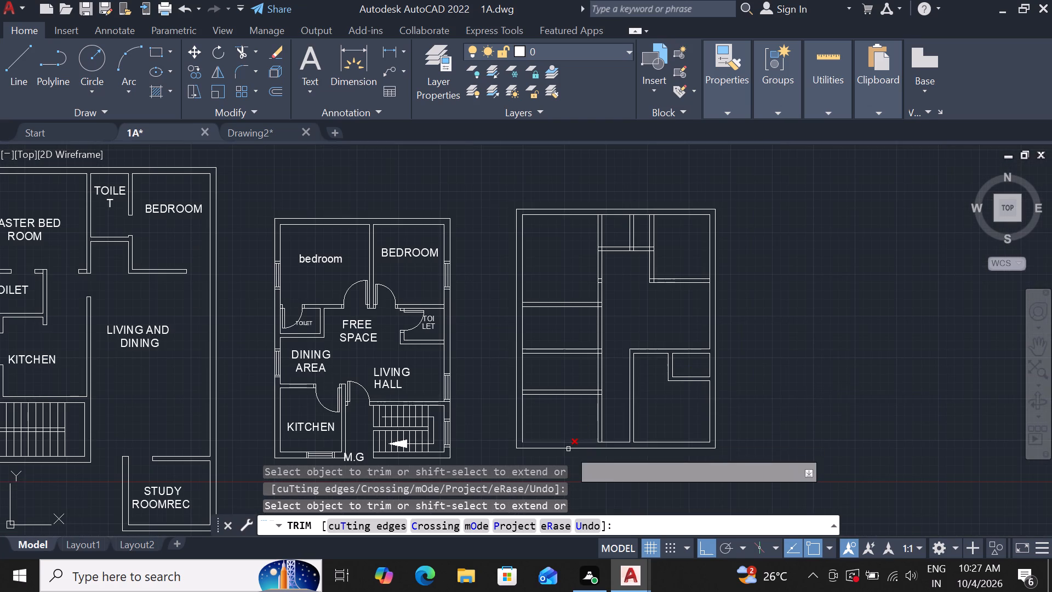
Check the lower-left room's size from the left end of its upper partition without placing a dimension.
scroll(568, 449, "up", 1)
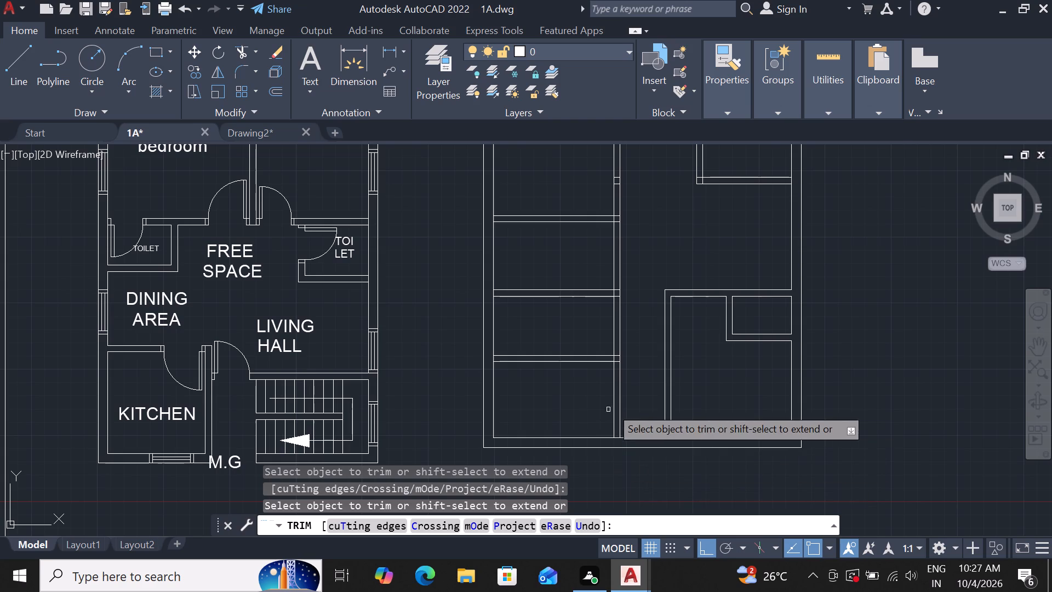
key("Escape")
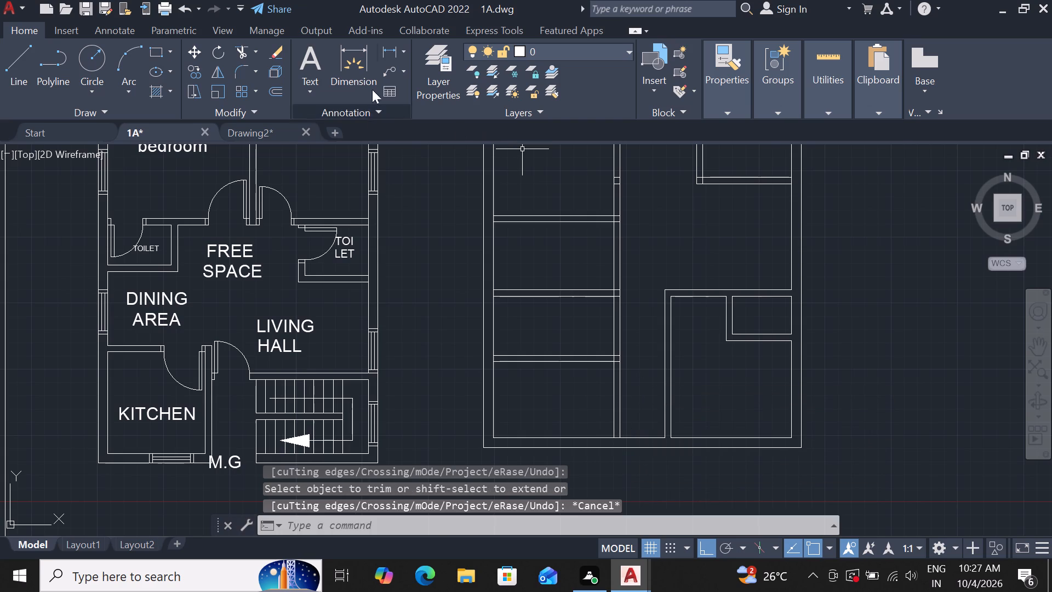
left_click_drag(351, 56, 372, 107)
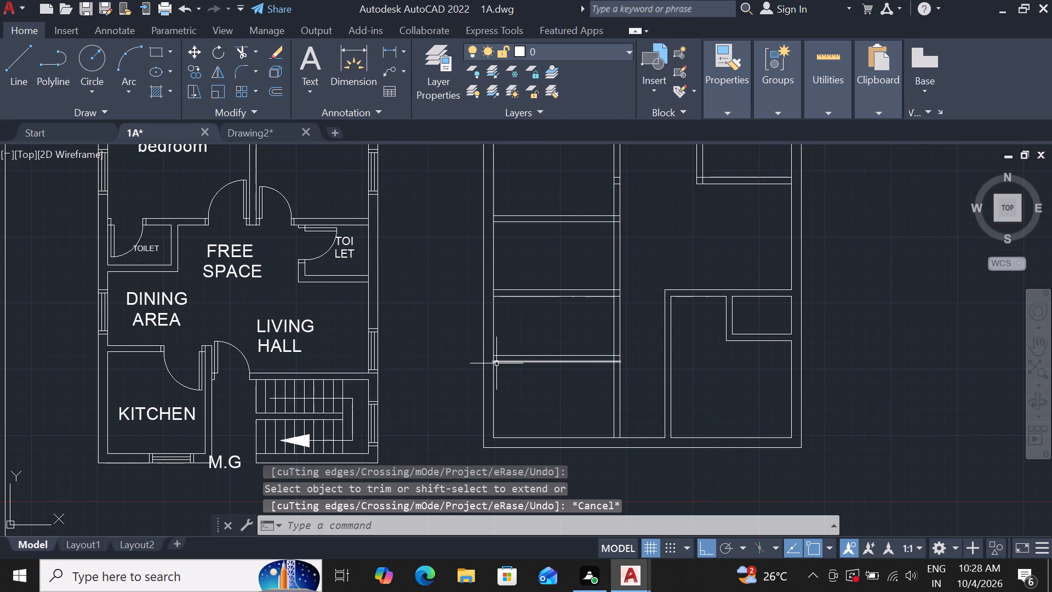
left_click(348, 51)
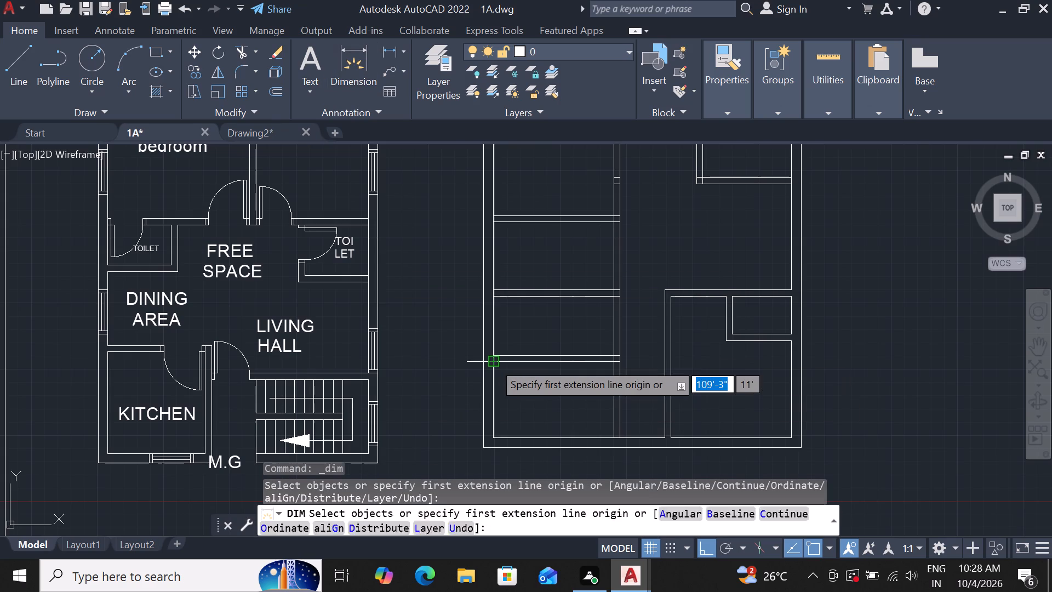
left_click_drag(494, 362, 512, 366)
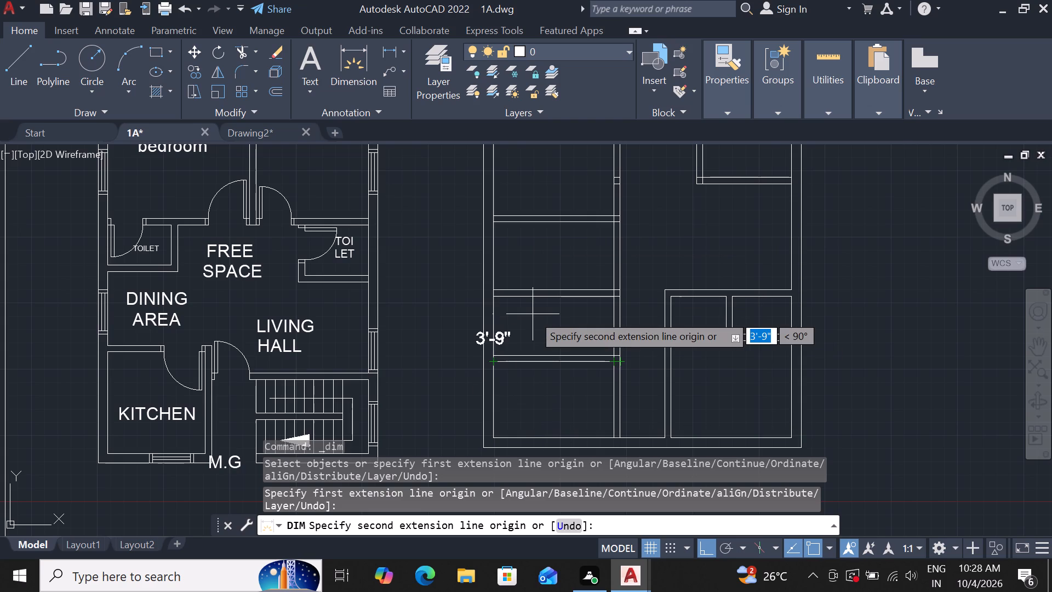
key("Escape")
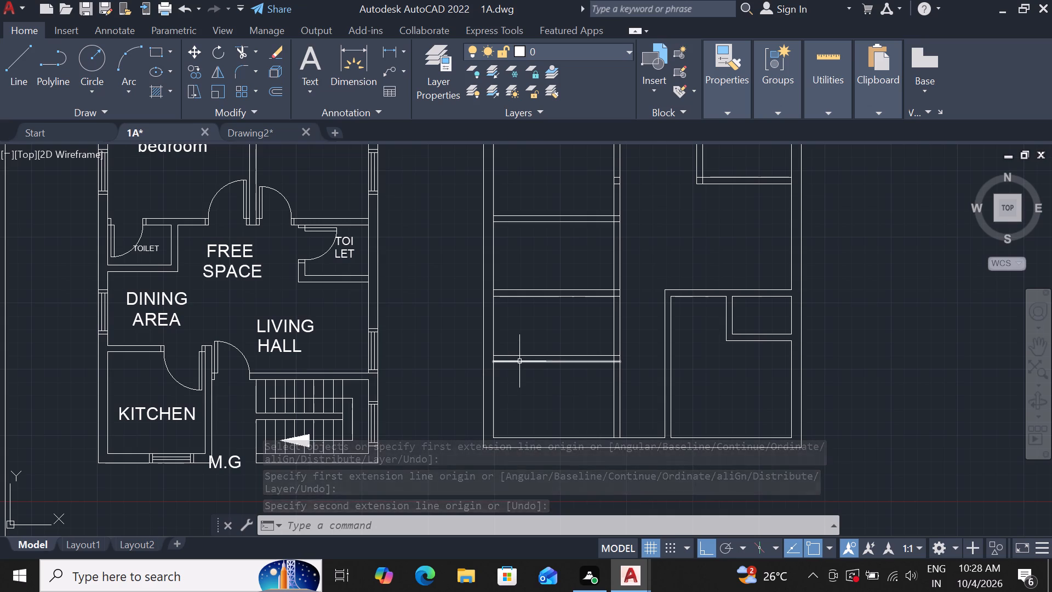
Trim the left inner wall line between the two lines of the lower-left room's upper partition.
scroll(519, 361, "down", 2)
scroll(523, 361, "up", 2)
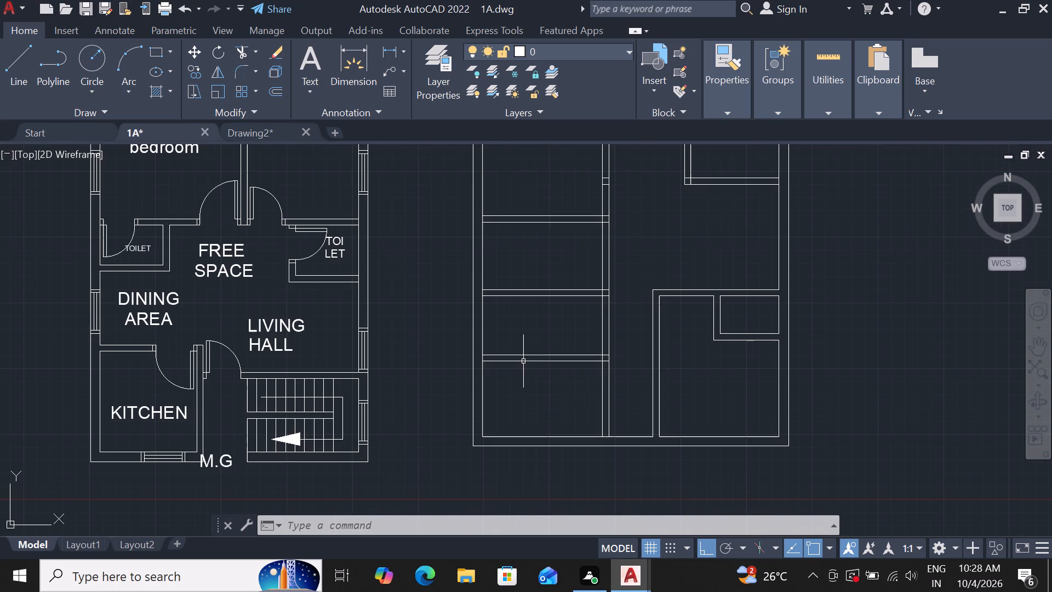
scroll(602, 424, "up", 1)
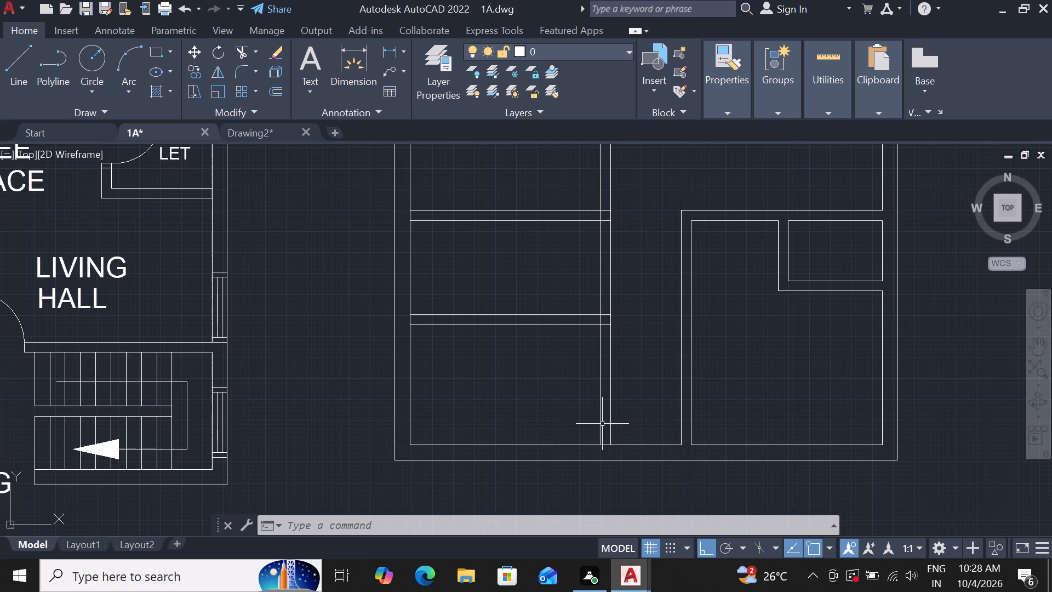
scroll(390, 384, "down", 1)
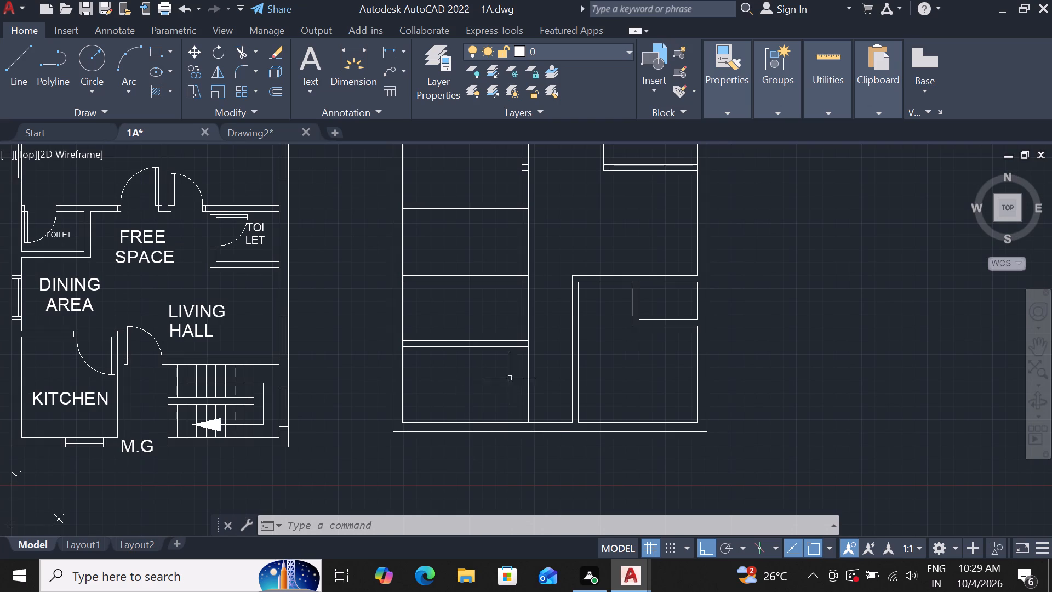
scroll(407, 384, "up", 1)
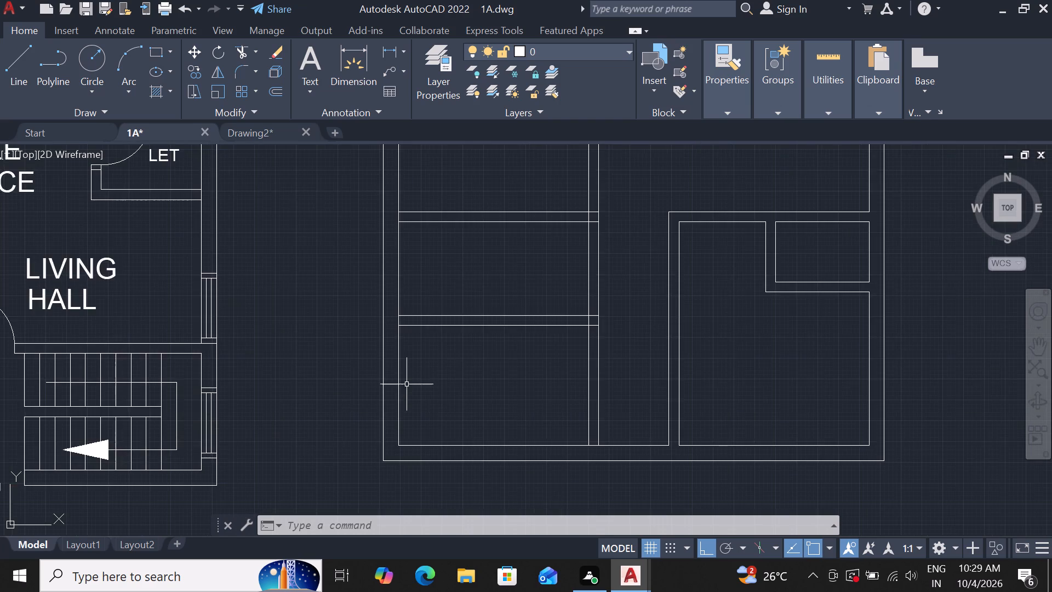
scroll(407, 384, "up", 1)
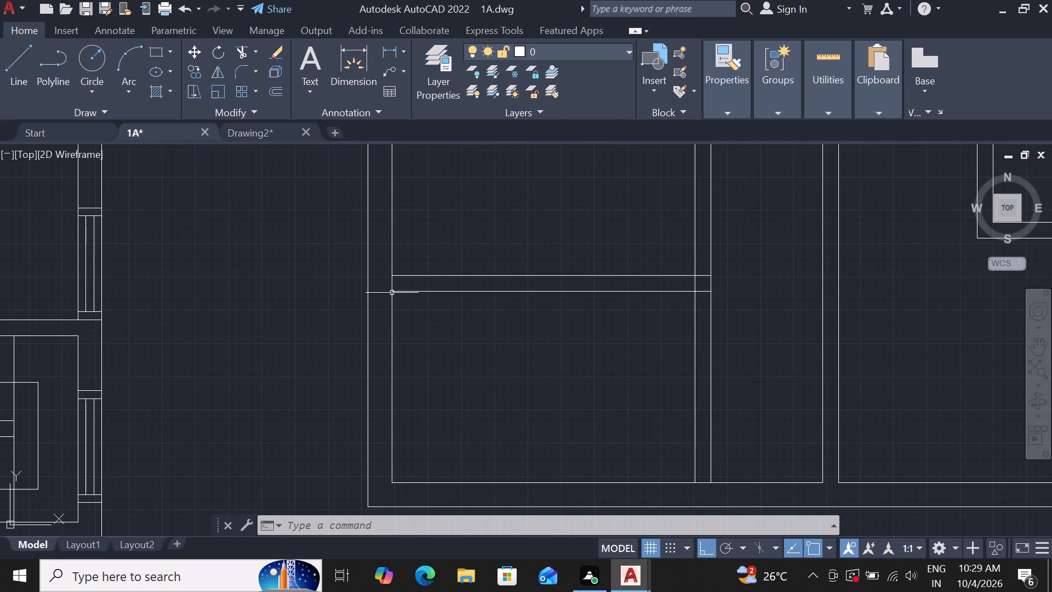
type("TR")
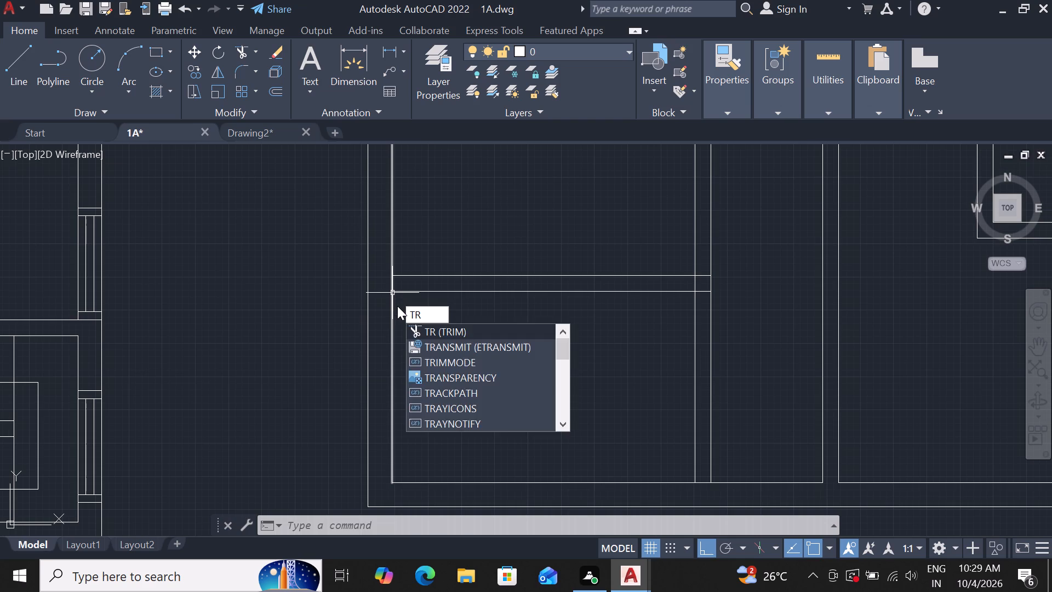
key("space")
key("space")
scroll(396, 278, "up", 2)
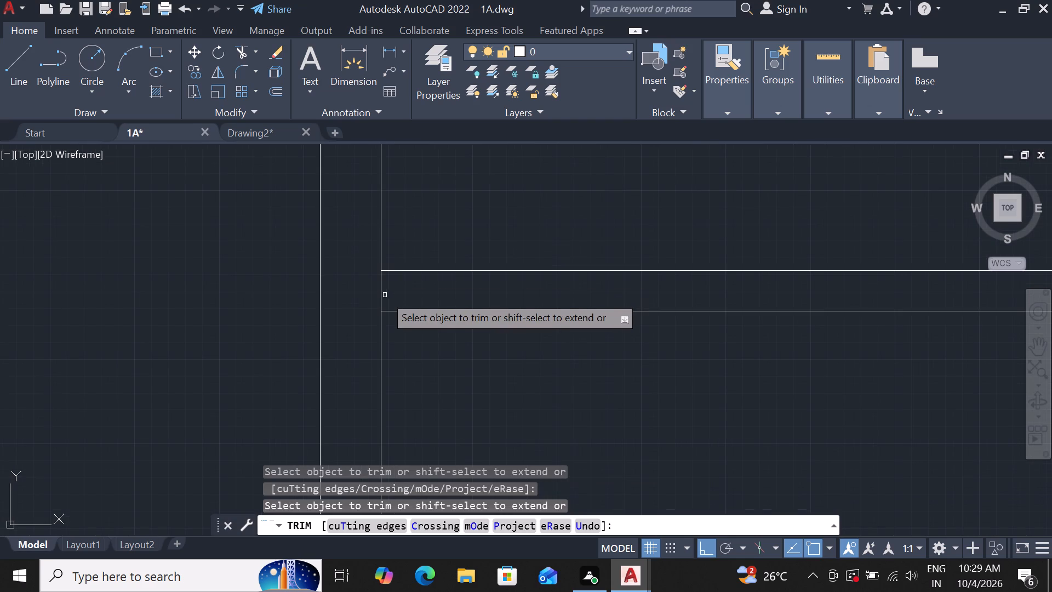
left_click(380, 300)
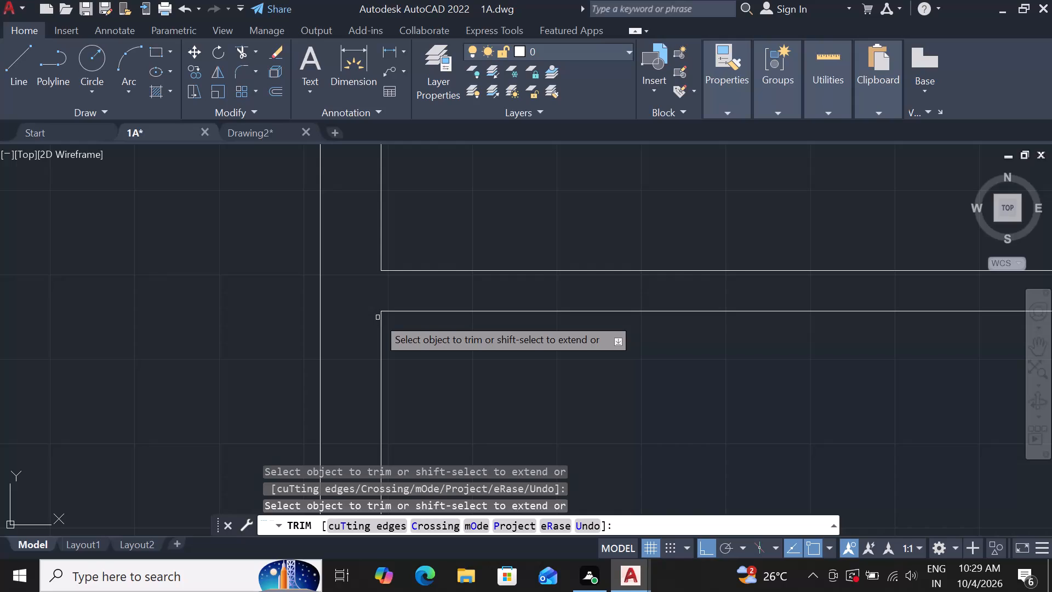
key("Escape")
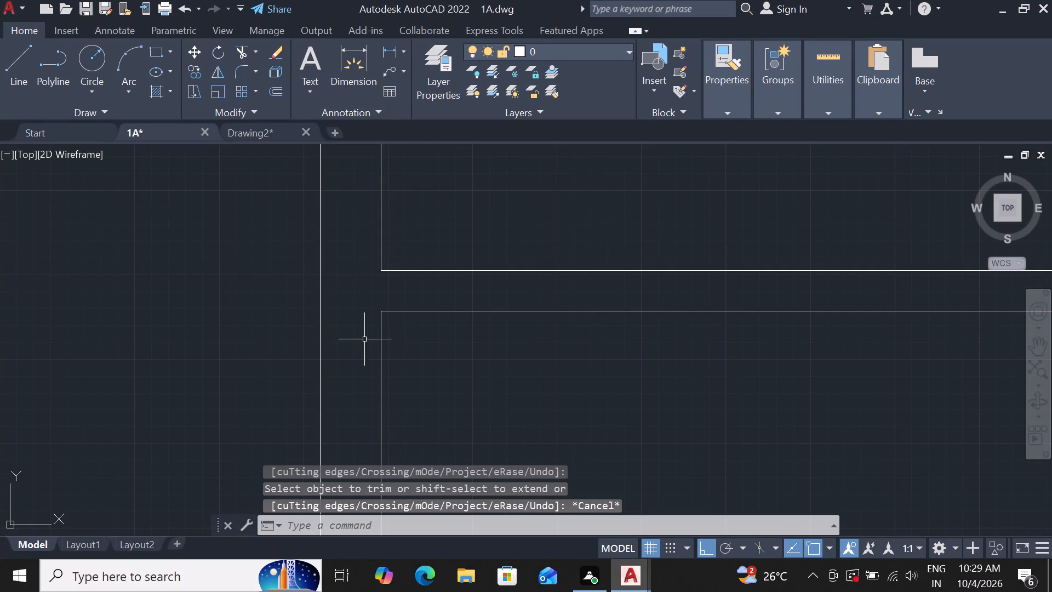
Offset the lower-left room's left inner wall line 2' into the room.
left_click(380, 333)
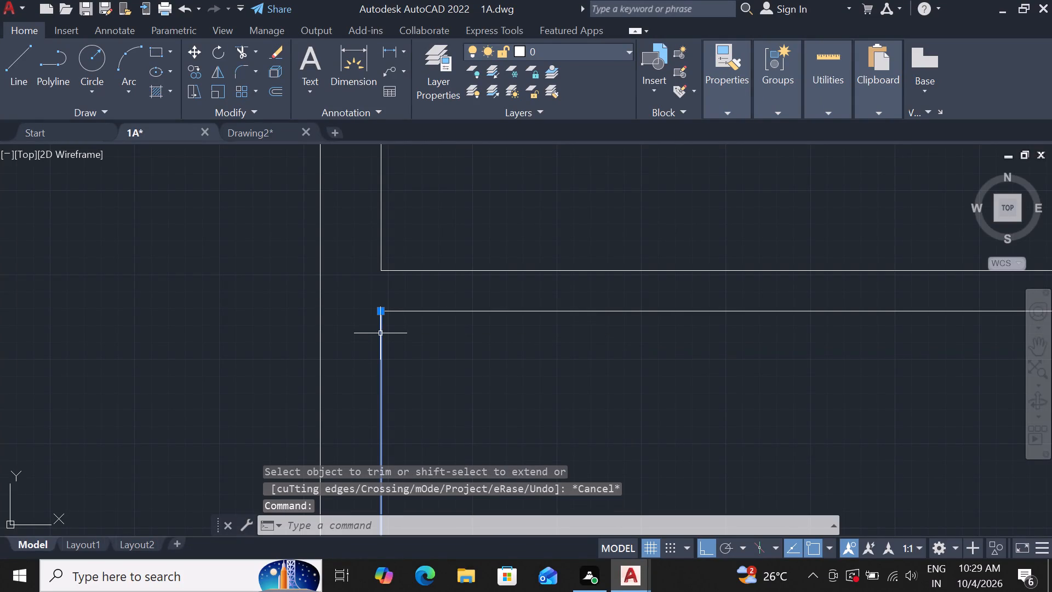
type("OF")
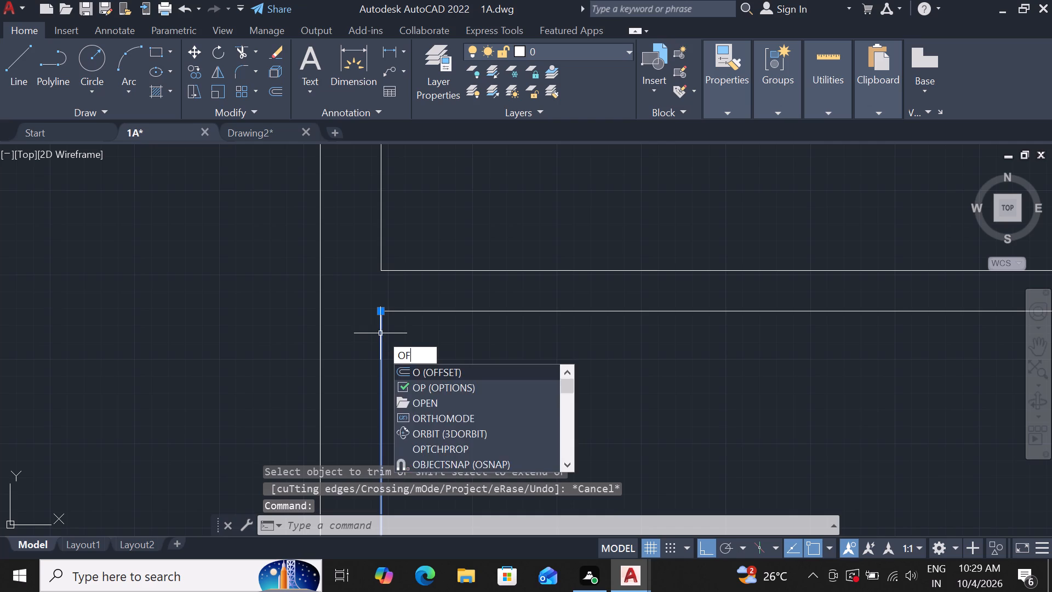
key("space")
key("2")
key("apostrophe")
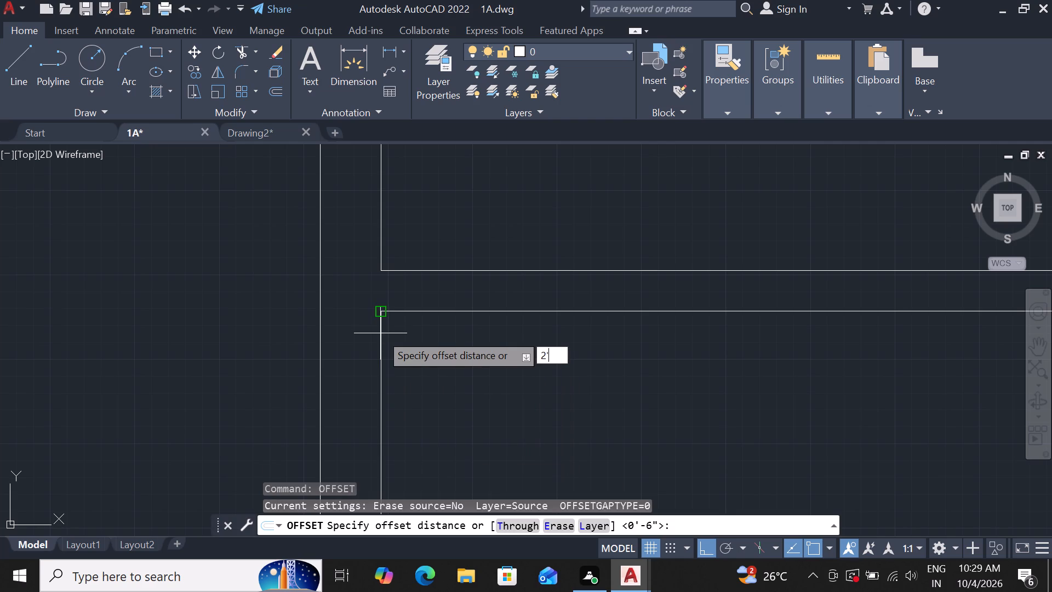
key("Return")
left_click(414, 360)
scroll(414, 352, "down", 2)
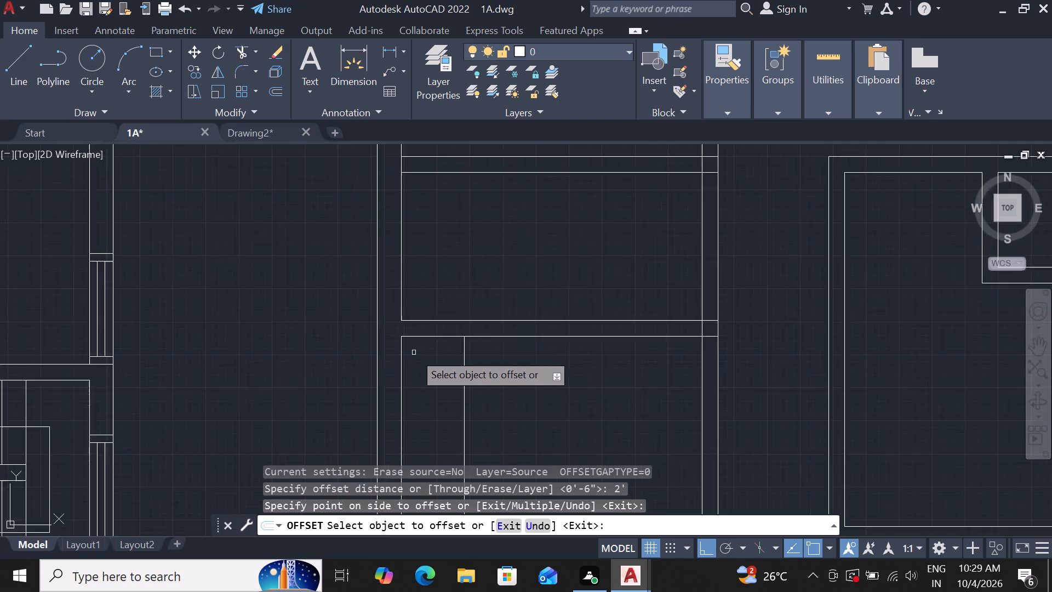
scroll(414, 352, "down", 1)
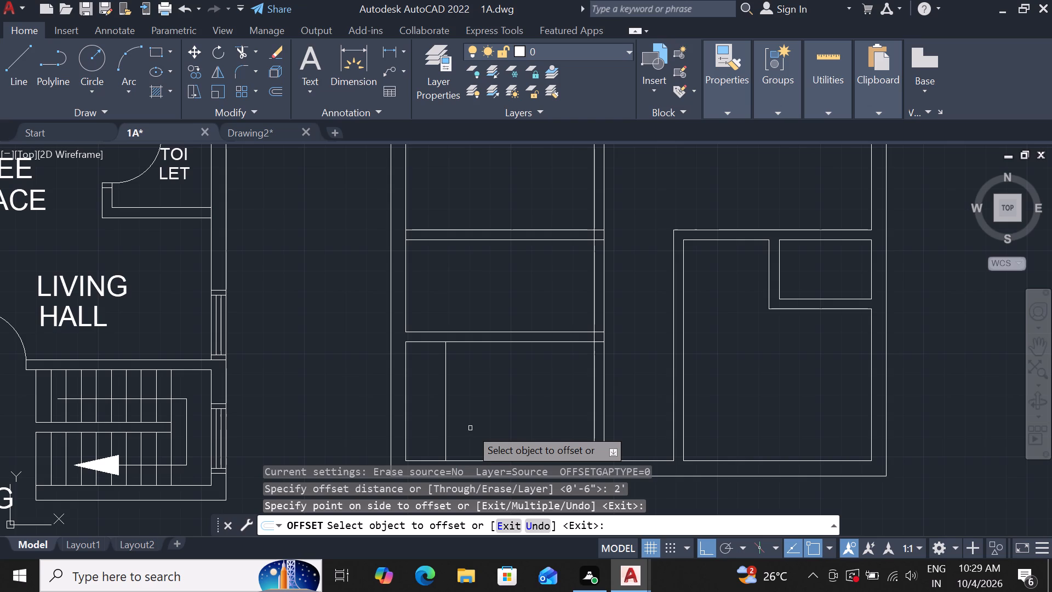
scroll(470, 428, "down", 3)
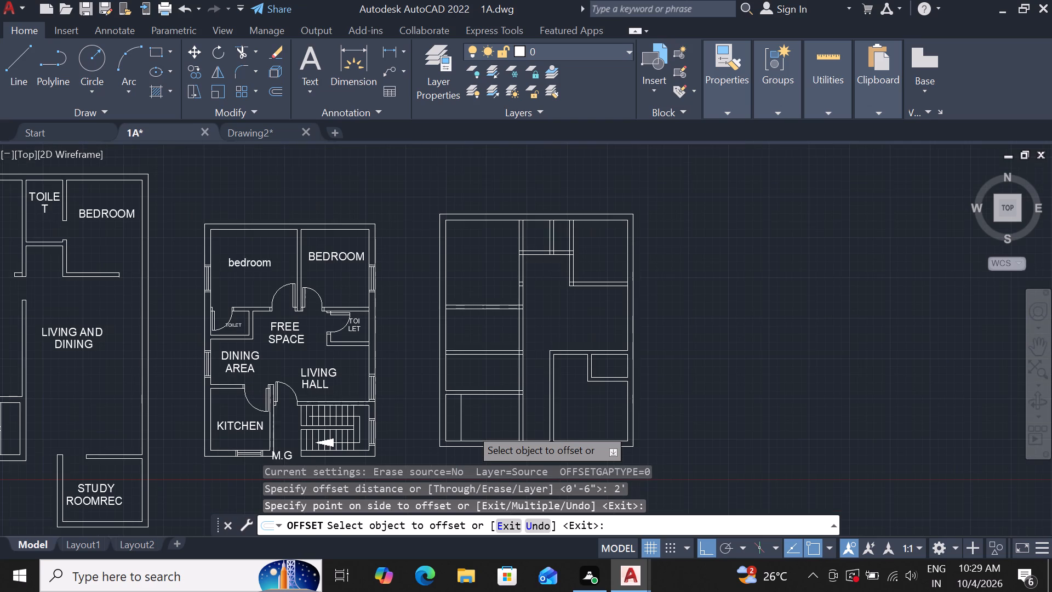
scroll(502, 447, "up", 3)
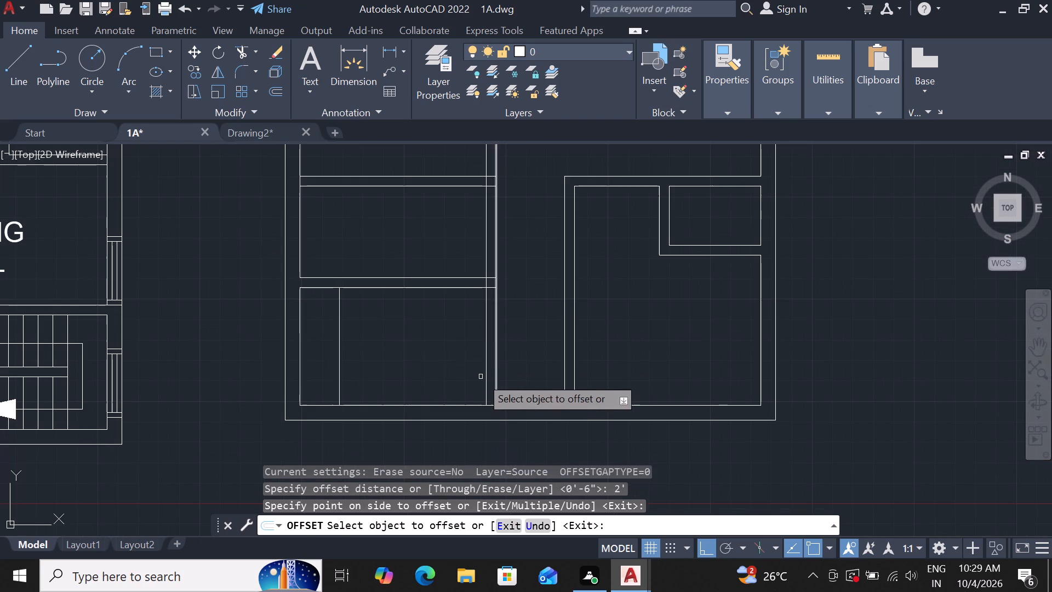
key("Escape")
Trim the three crossing segments where the lower-left room's upper partition meets the vertical partition on its right.
scroll(473, 281, "up", 1)
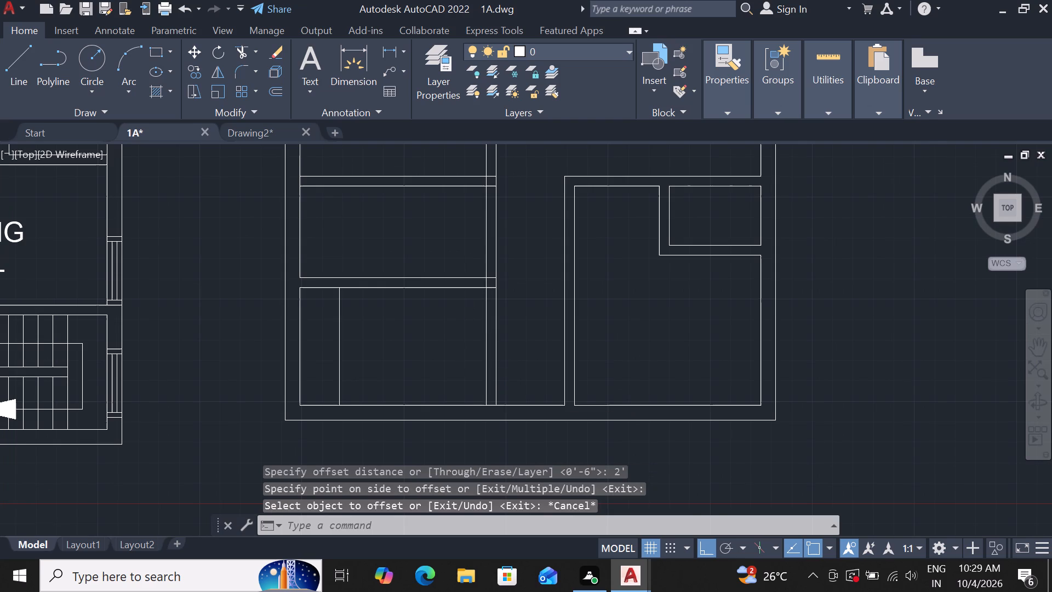
type("TR")
key("space")
key("space")
scroll(483, 287, "up", 2)
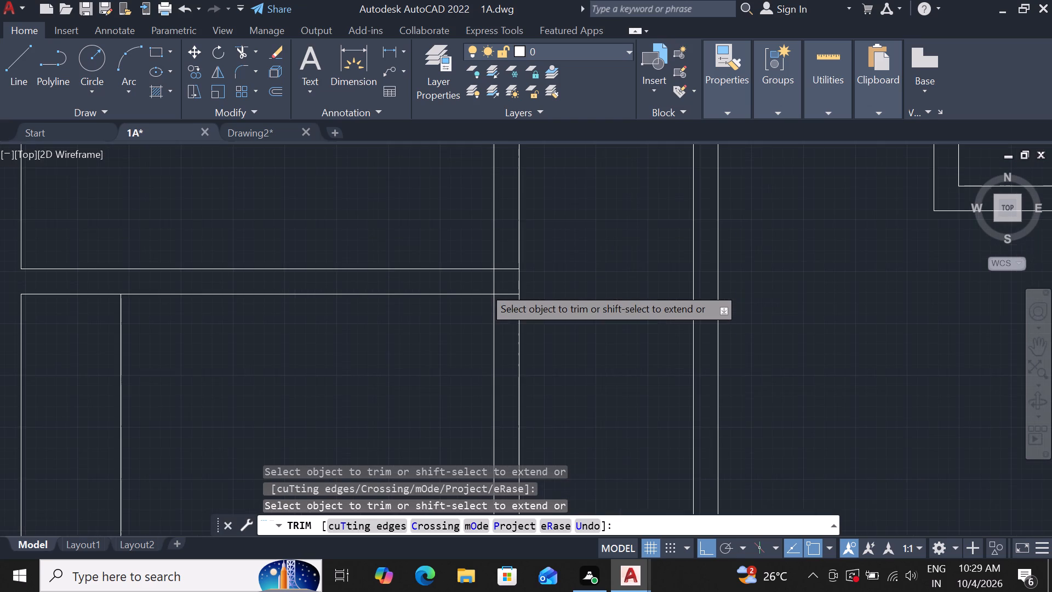
left_click(498, 282)
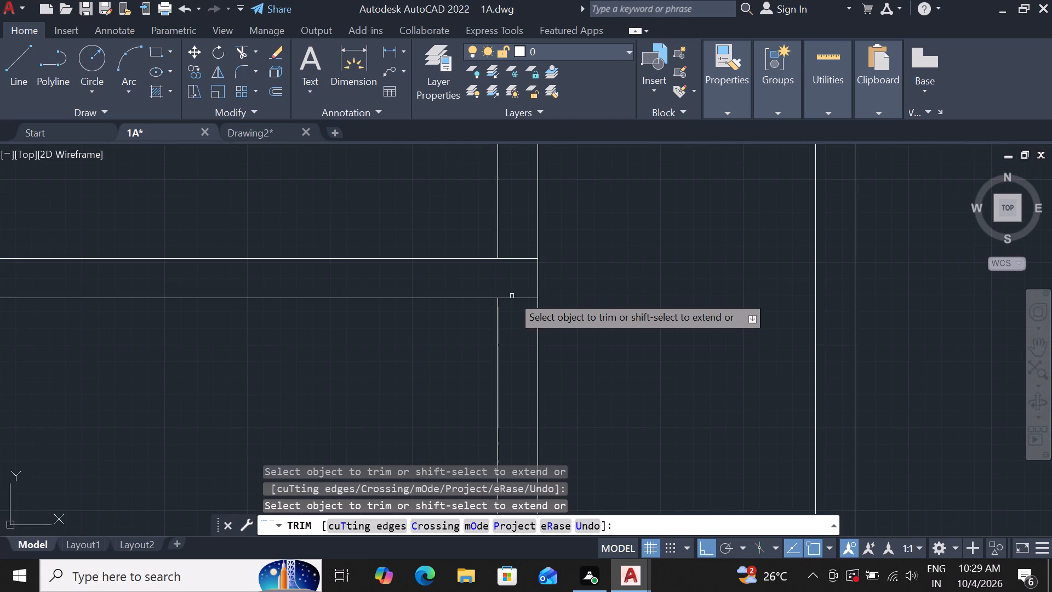
left_click(511, 298)
left_click(517, 258)
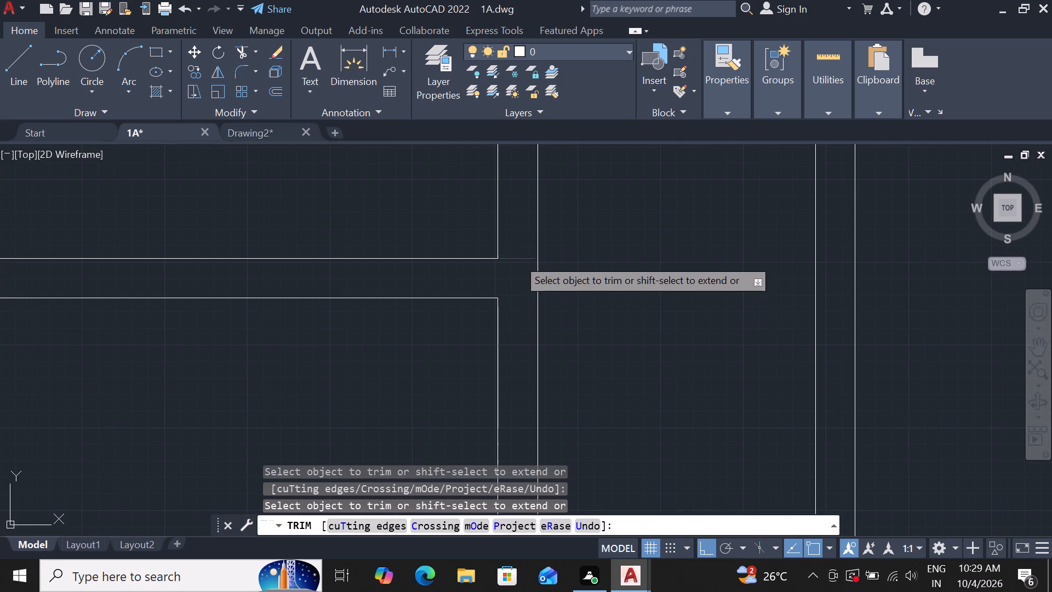
scroll(502, 312, "down", 2)
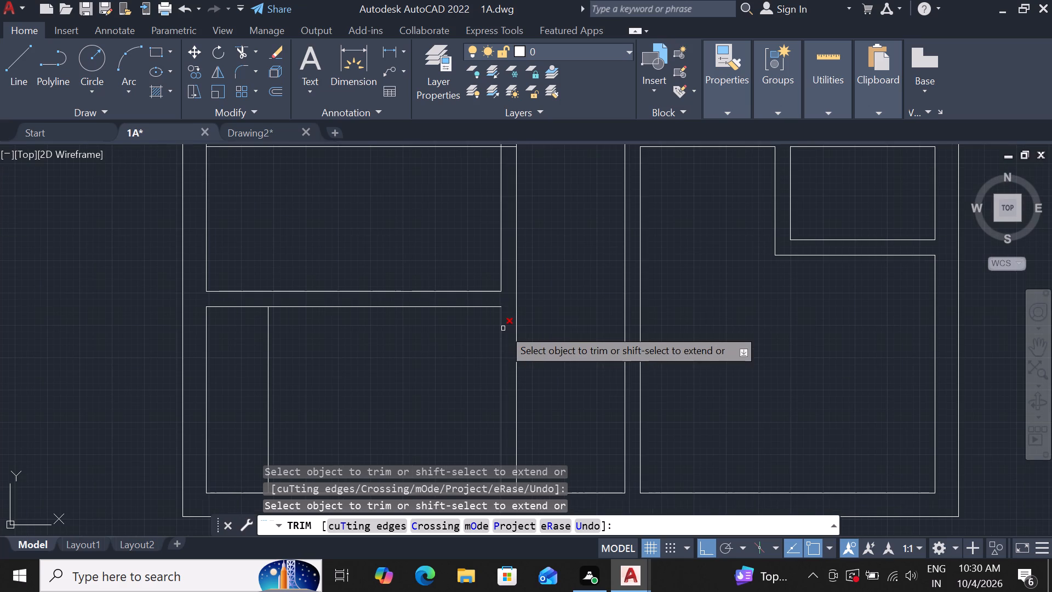
key("Escape")
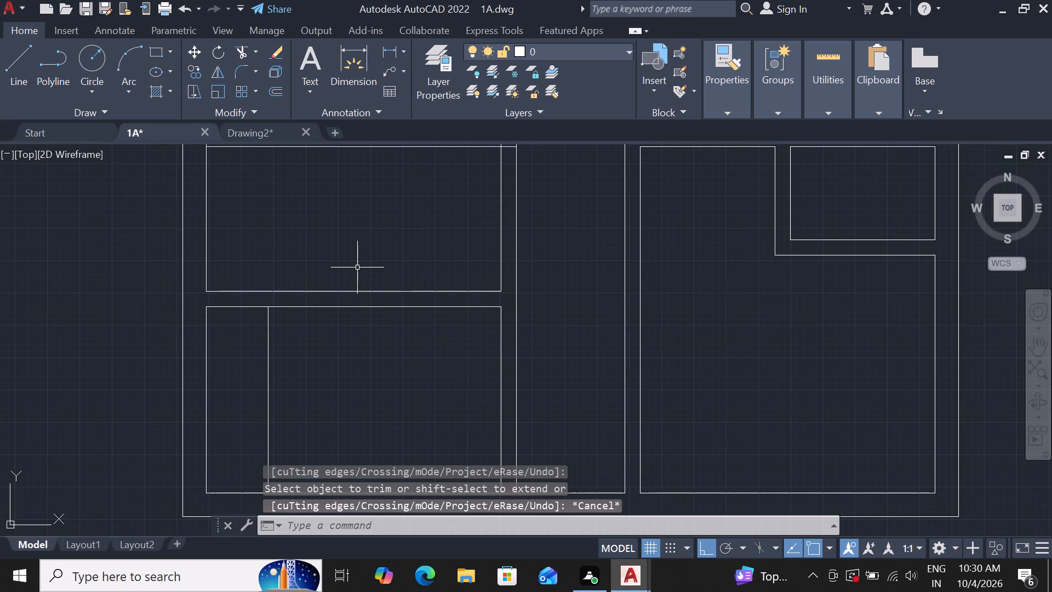
Offset the lower-left room's right inner wall line 1' into the room.
left_click(499, 341)
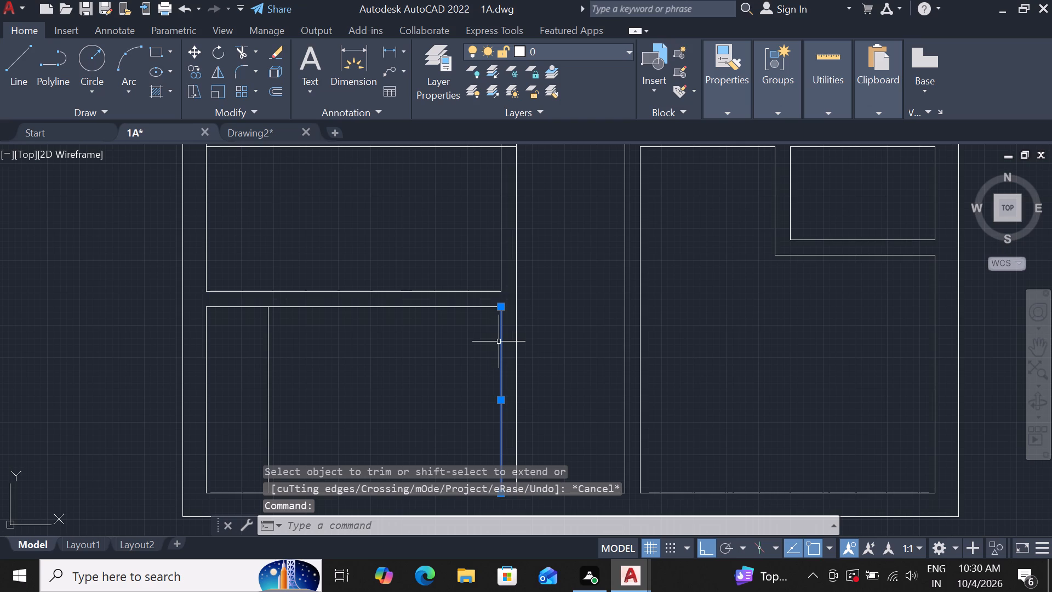
type("OF")
key("space")
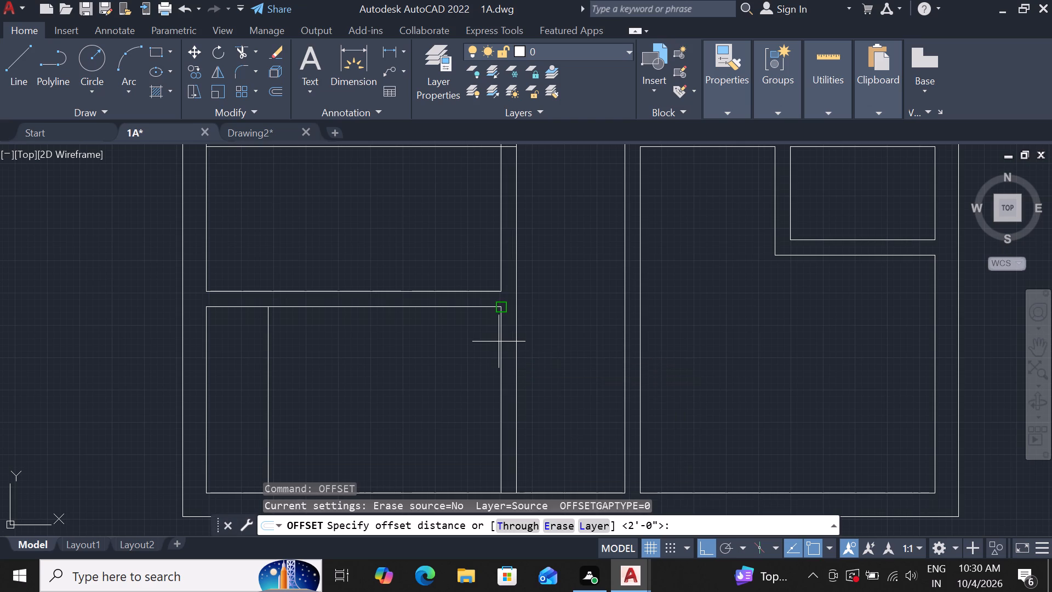
type("1'")
key("Return")
left_click(499, 341)
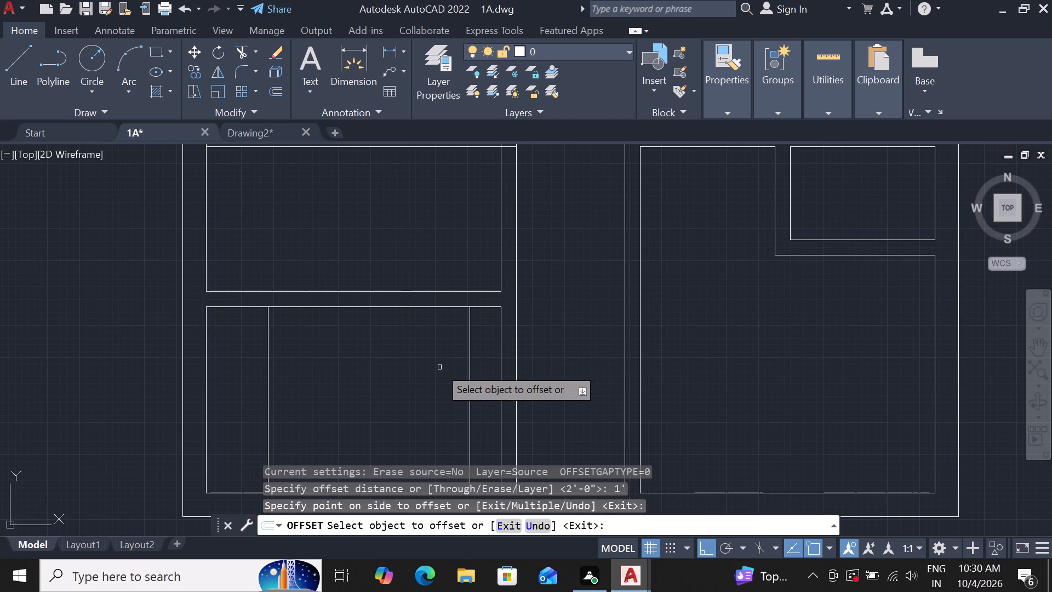
key("Escape")
Measure the distance between the two offset vertical lines in the lower-left room, along its upper wall.
scroll(462, 339, "up", 1)
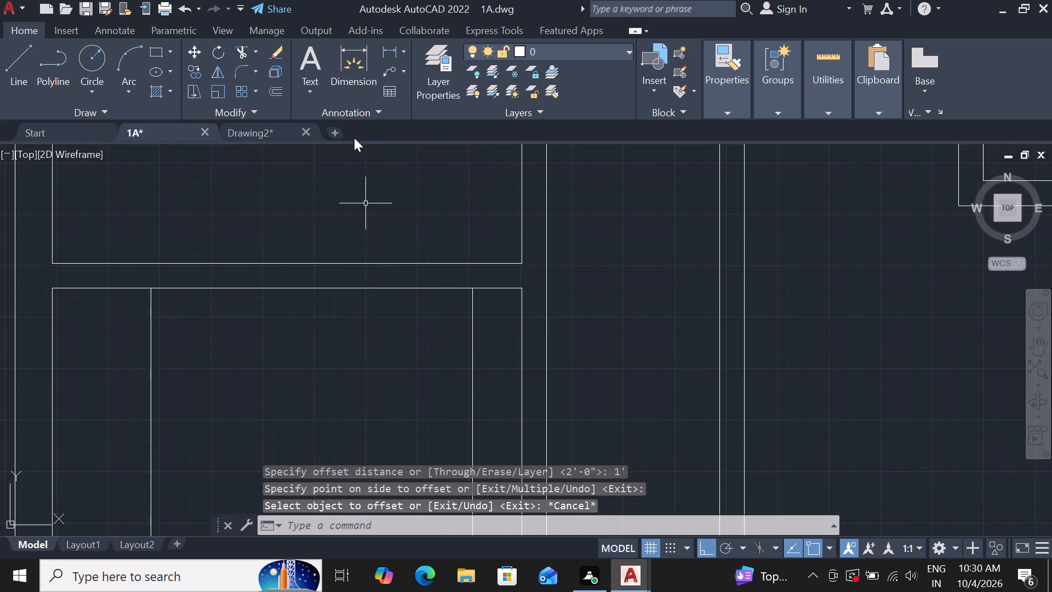
left_click_drag(352, 45, 304, 111)
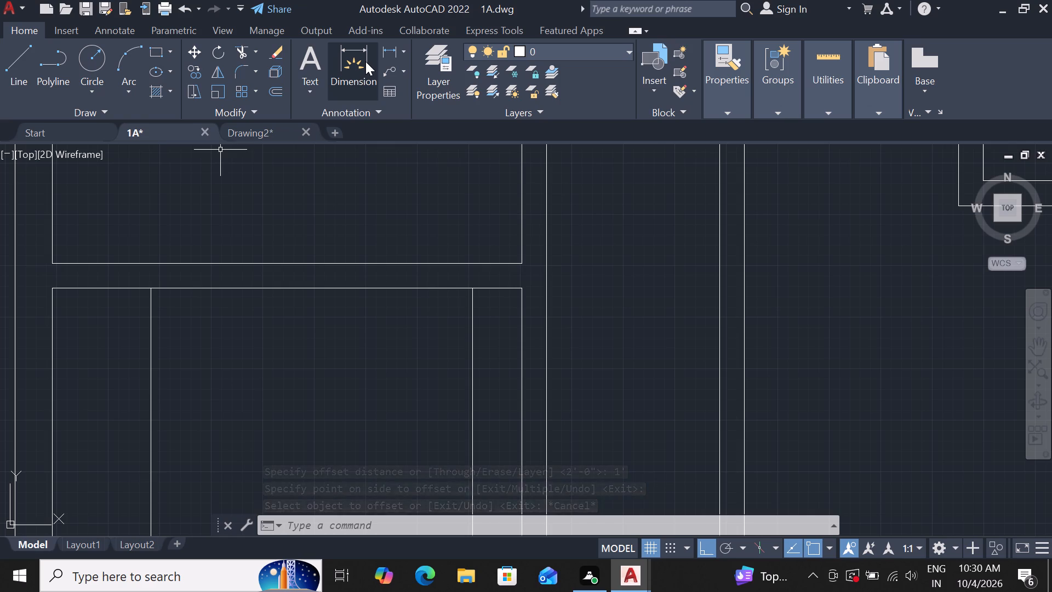
left_click_drag(357, 49, 351, 54)
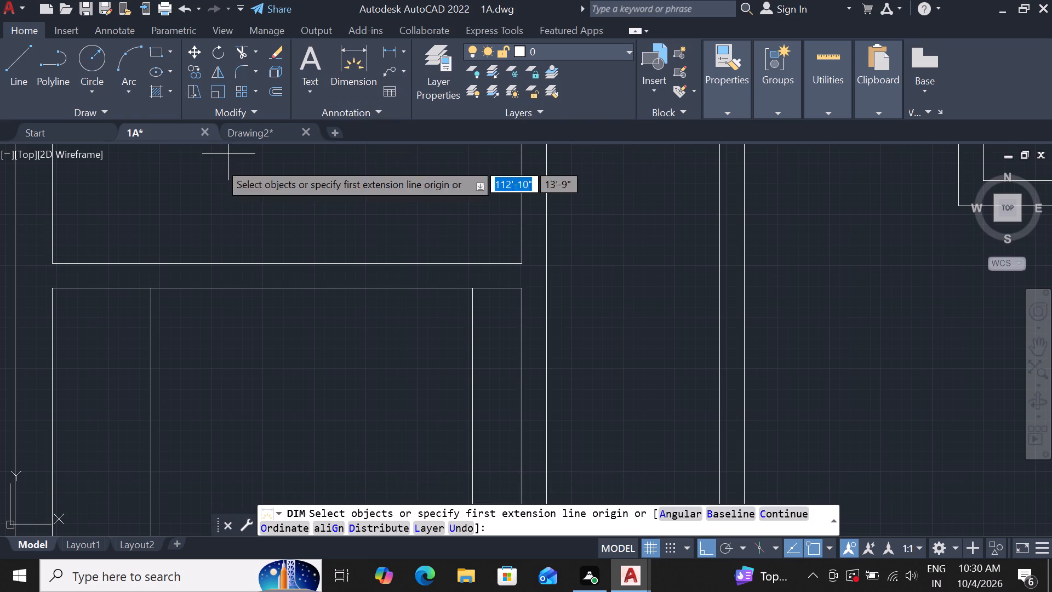
left_click_drag(153, 288, 242, 289)
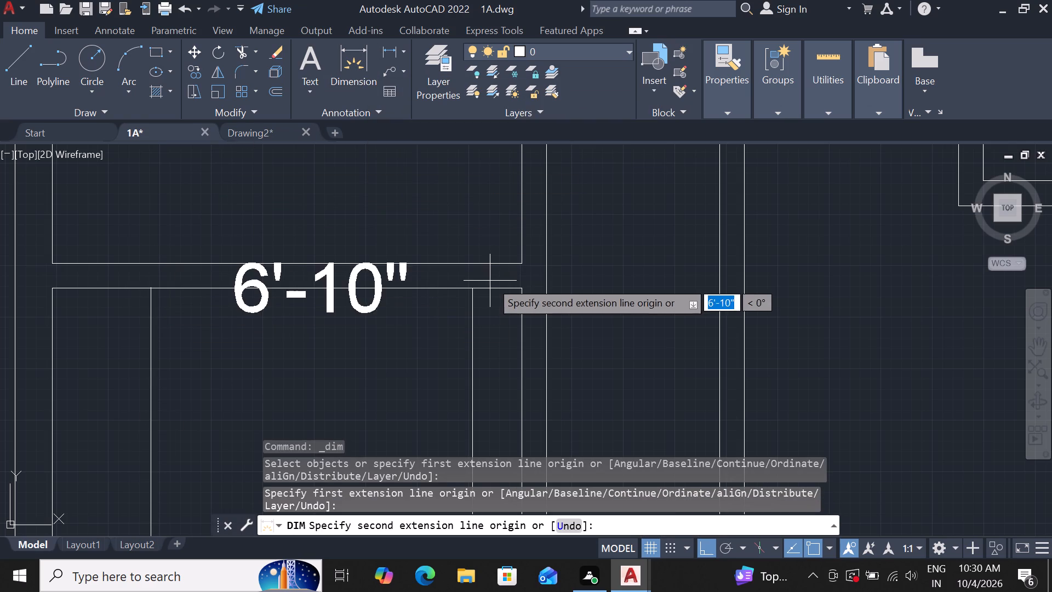
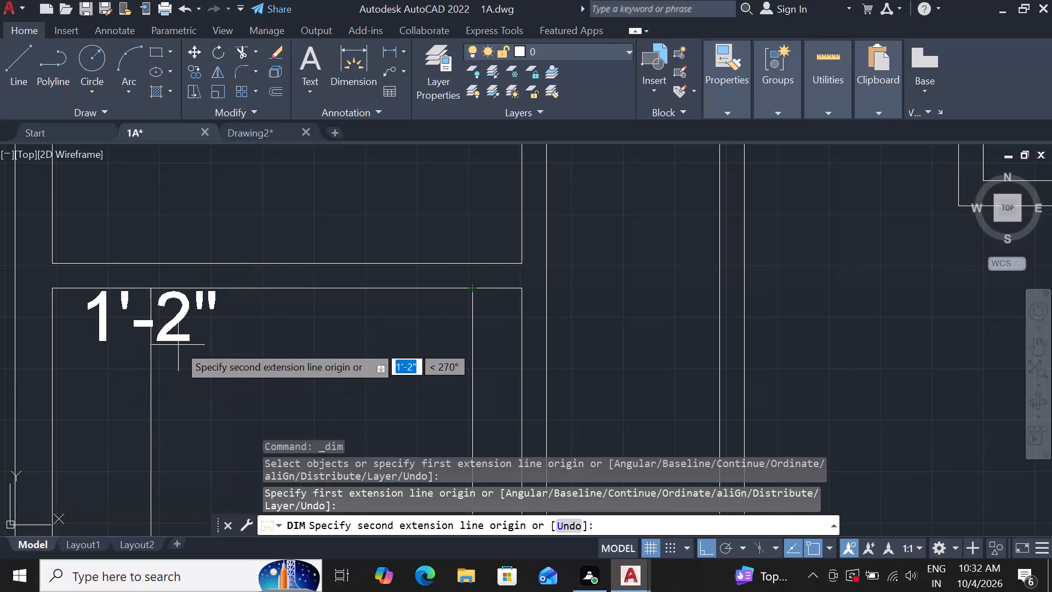
Offset the first vertical tread line in the stairwell by 7.2" toward the stairwell's east side.
key("Escape")
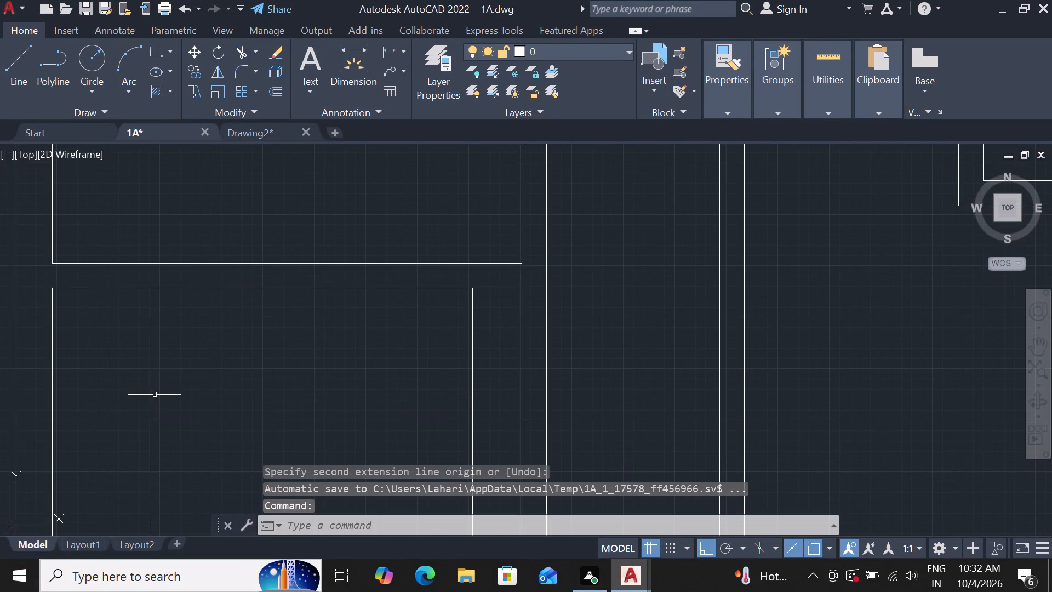
type("OF")
key("space")
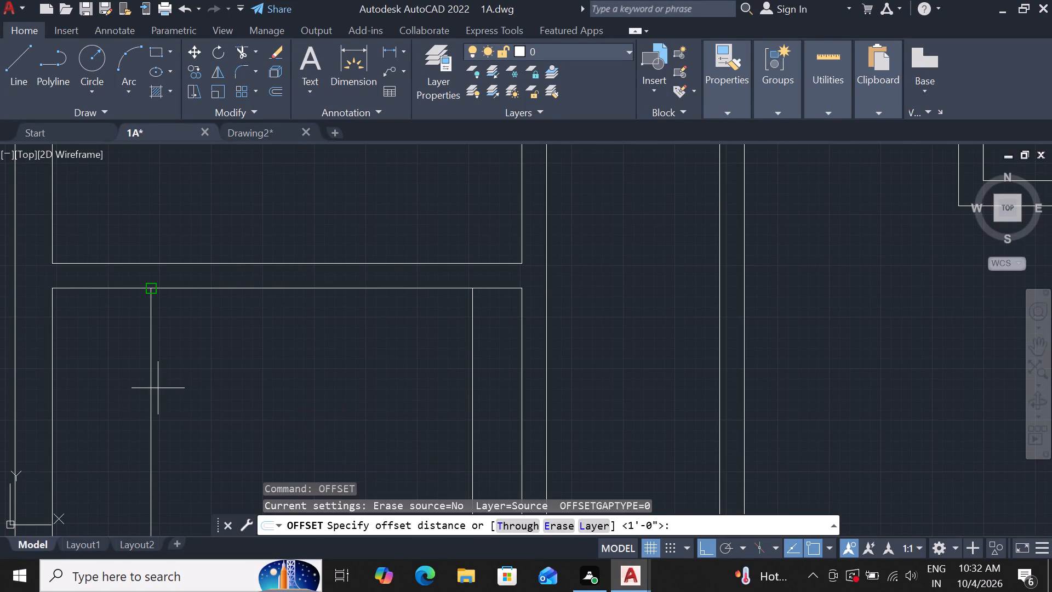
key("7")
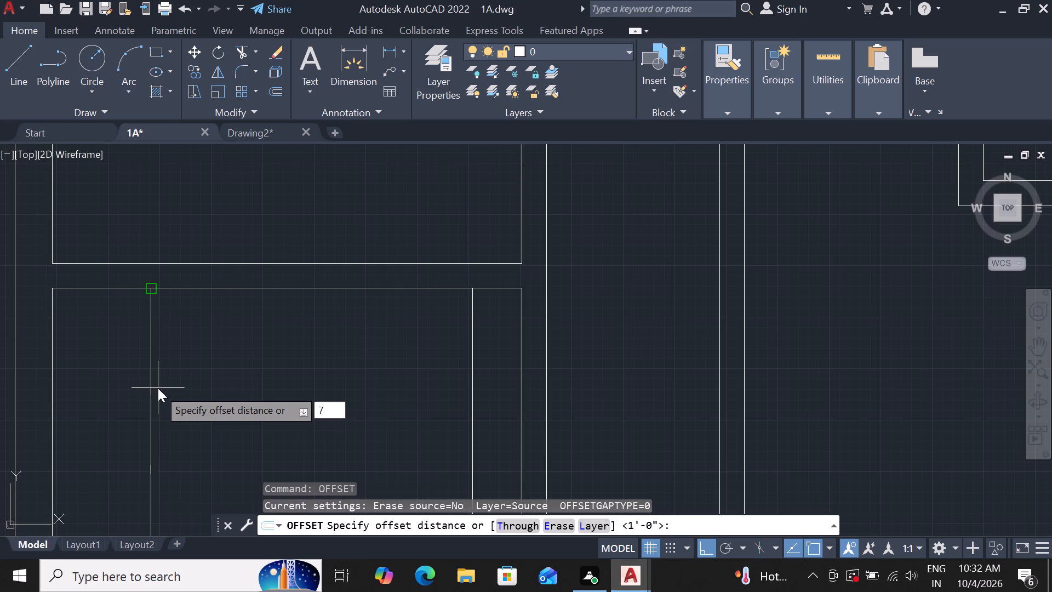
key("period")
key("2")
key("shift+quotedbl")
key("Return")
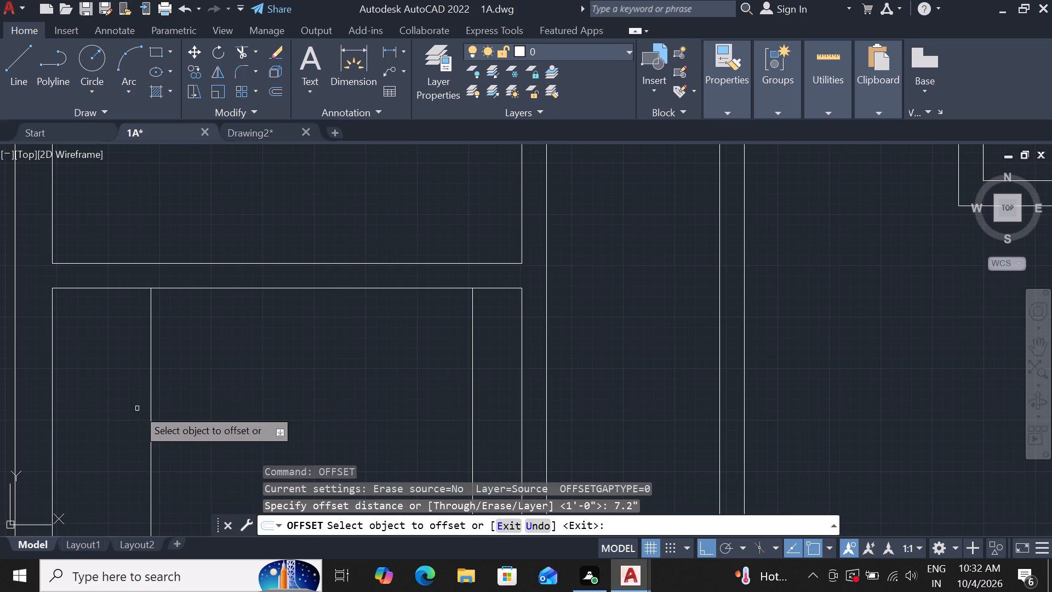
left_click(151, 380)
left_click(190, 379)
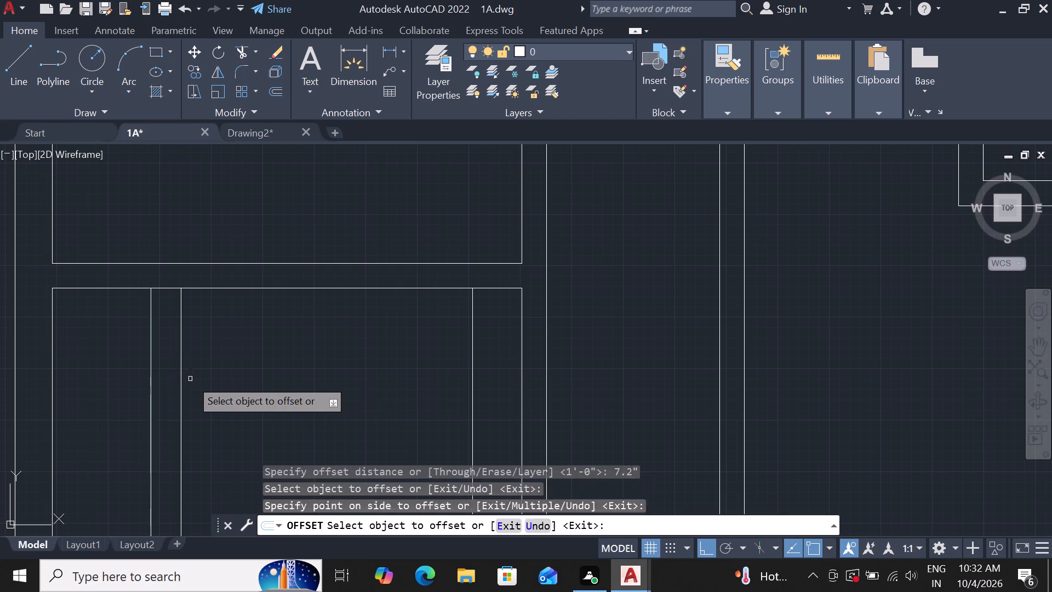
Offset the new tread line repeatedly toward the east with the Multiple option, adding eight more treads at 7.2" spacing.
left_click(181, 401)
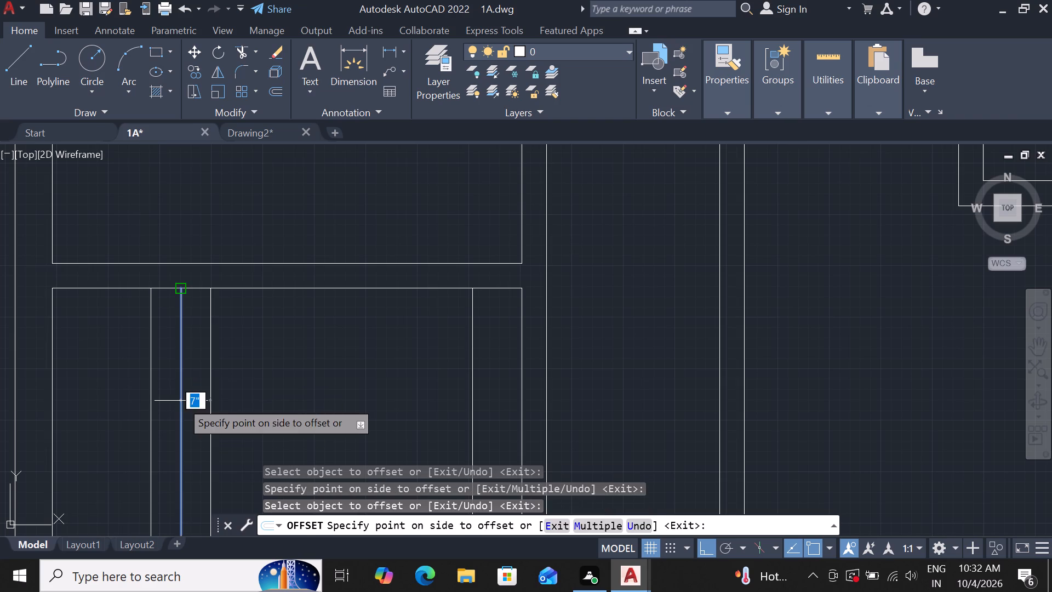
key("m")
key("Return")
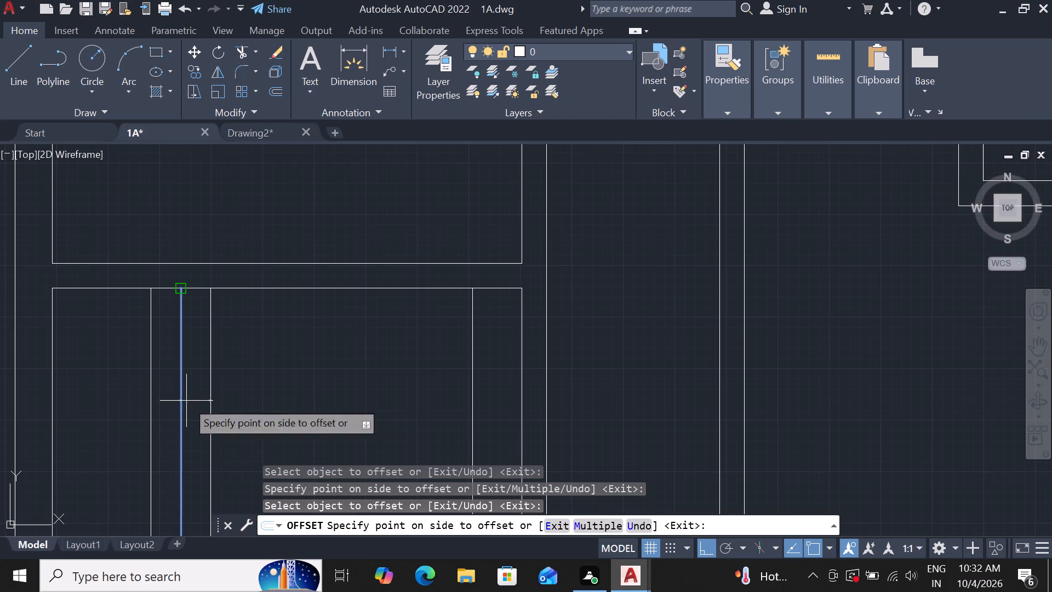
left_click_drag(221, 400, 226, 398)
left_click_drag(236, 396, 264, 396)
left_click_drag(270, 396, 301, 396)
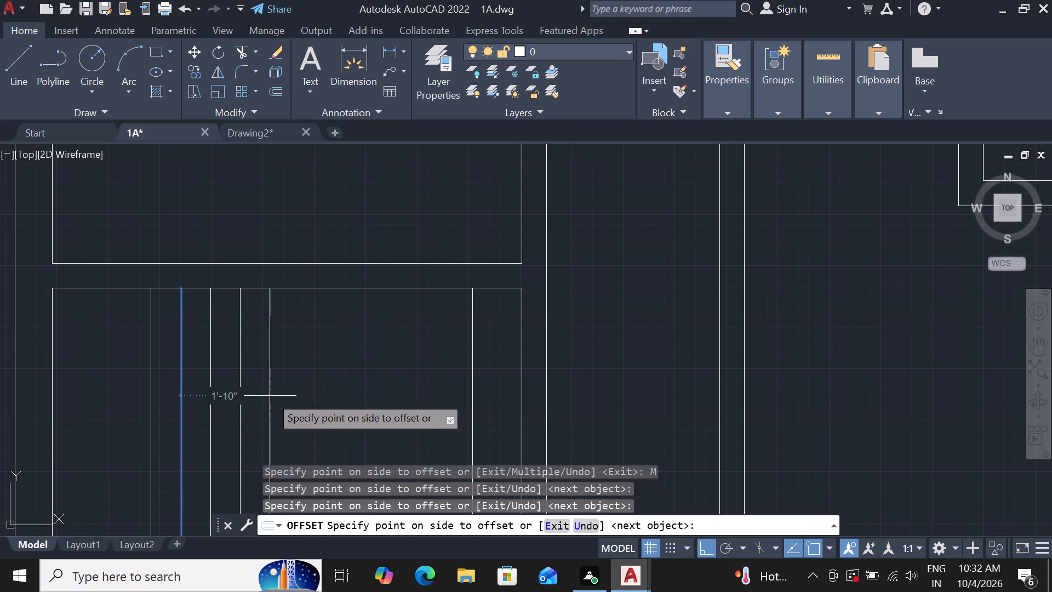
left_click_drag(314, 396, 321, 396)
left_click_drag(344, 396, 355, 396)
left_click_drag(365, 395, 402, 395)
left_click(419, 395)
left_click(437, 393)
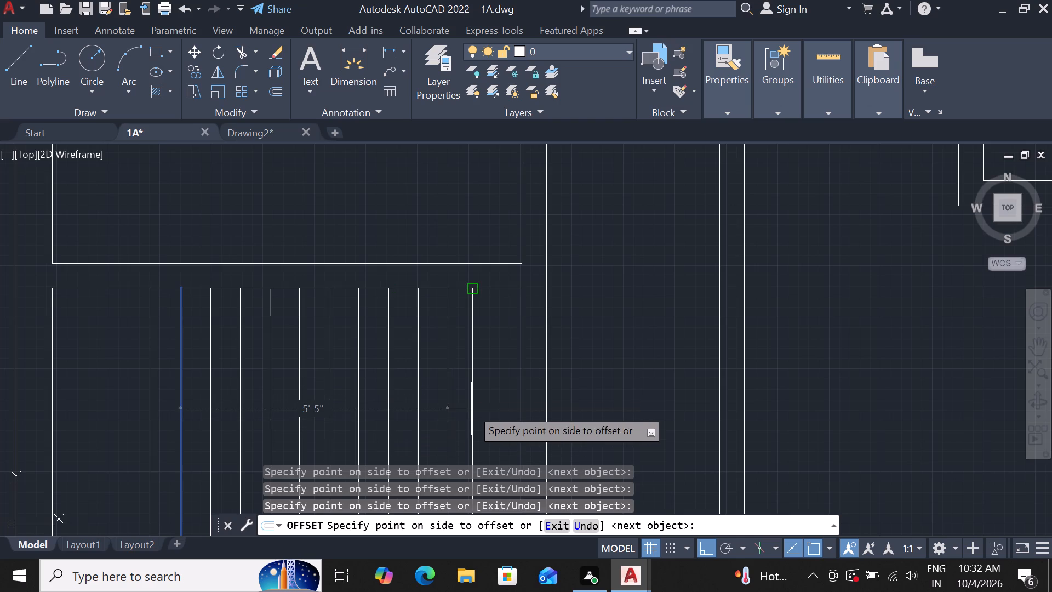
key("Escape")
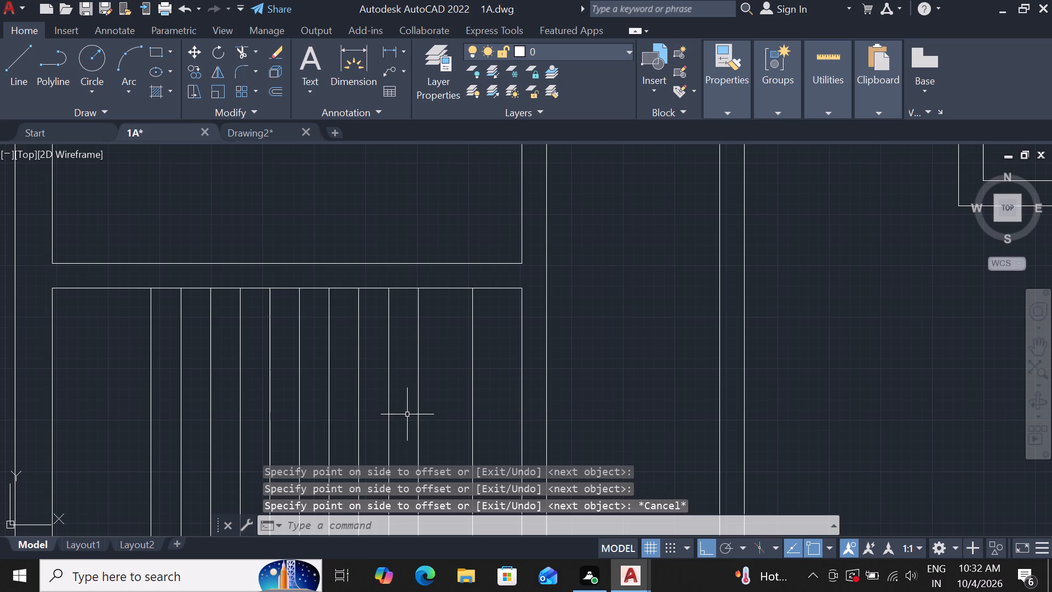
Offset the last tread line once more by 7.2" toward the stairwell's east wall.
left_click(418, 405)
type("OF 7.2")
key("shift+quotedbl")
key("Return")
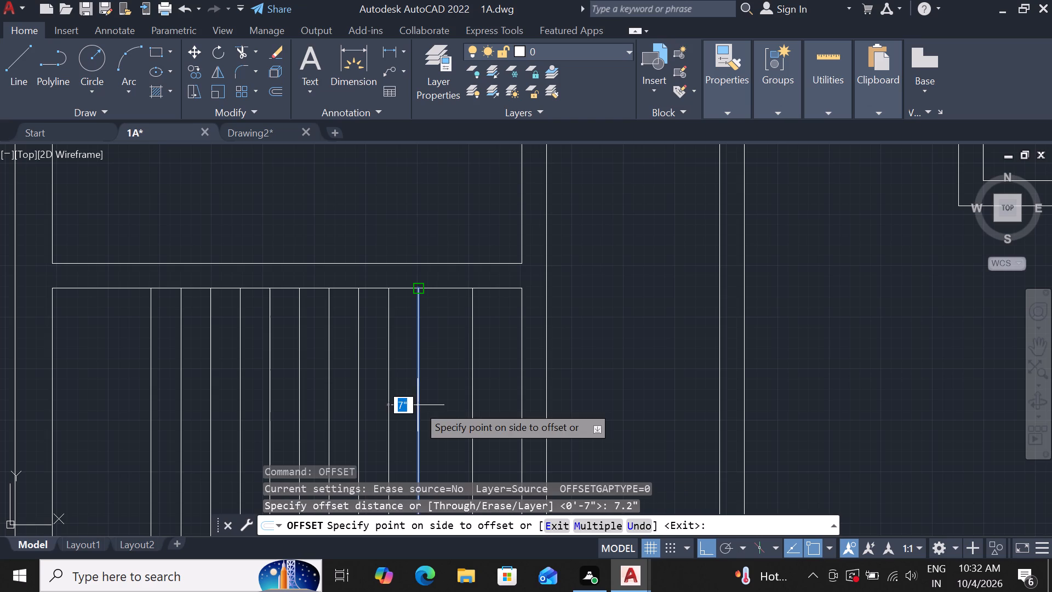
left_click(432, 397)
scroll(465, 384, "down", 2)
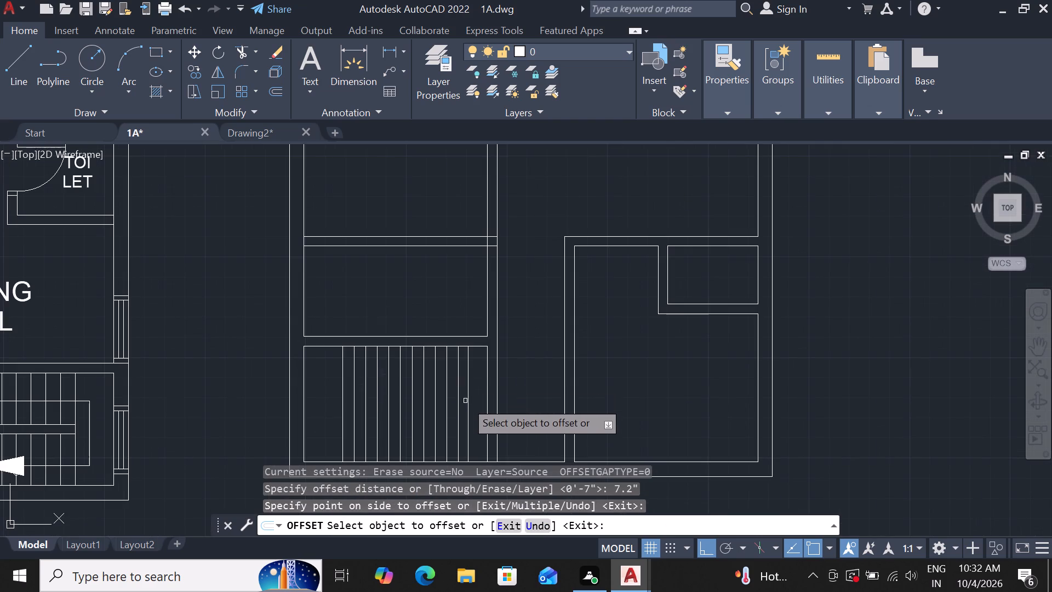
scroll(461, 410, "up", 4)
scroll(473, 355, "down", 3)
scroll(506, 387, "down", 2)
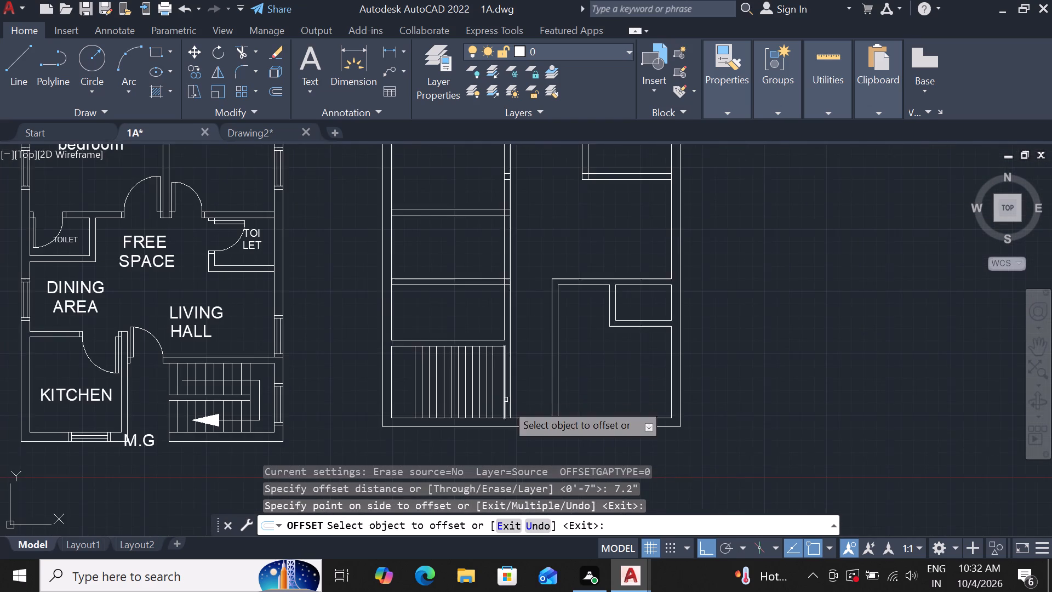
scroll(506, 445, "up", 3)
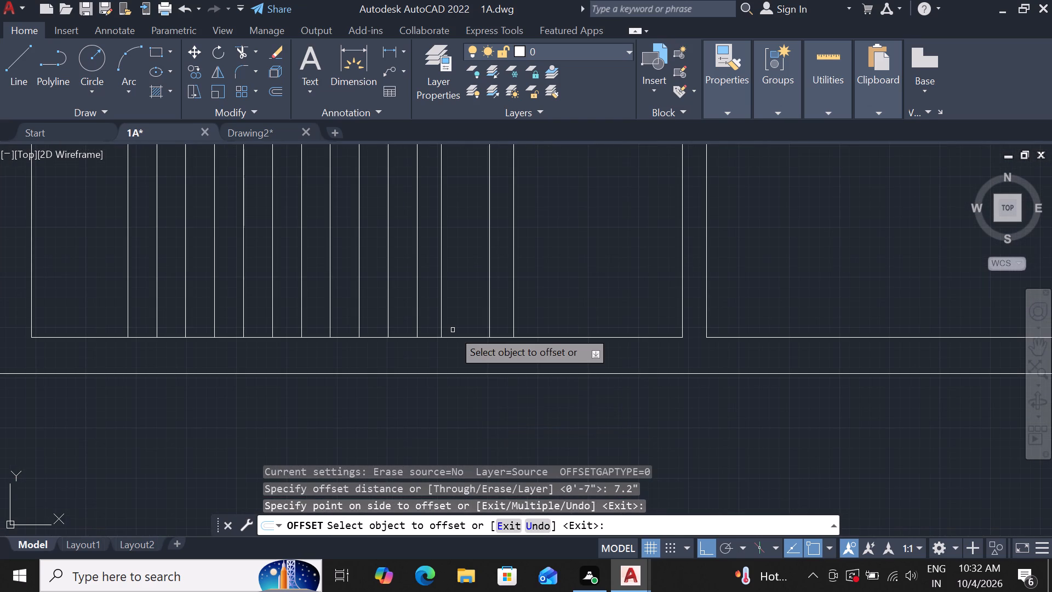
key("Escape")
Measure the stairwell's inside depth along its west wall, from the upper wall line down to the lower one.
scroll(428, 331, "down", 2)
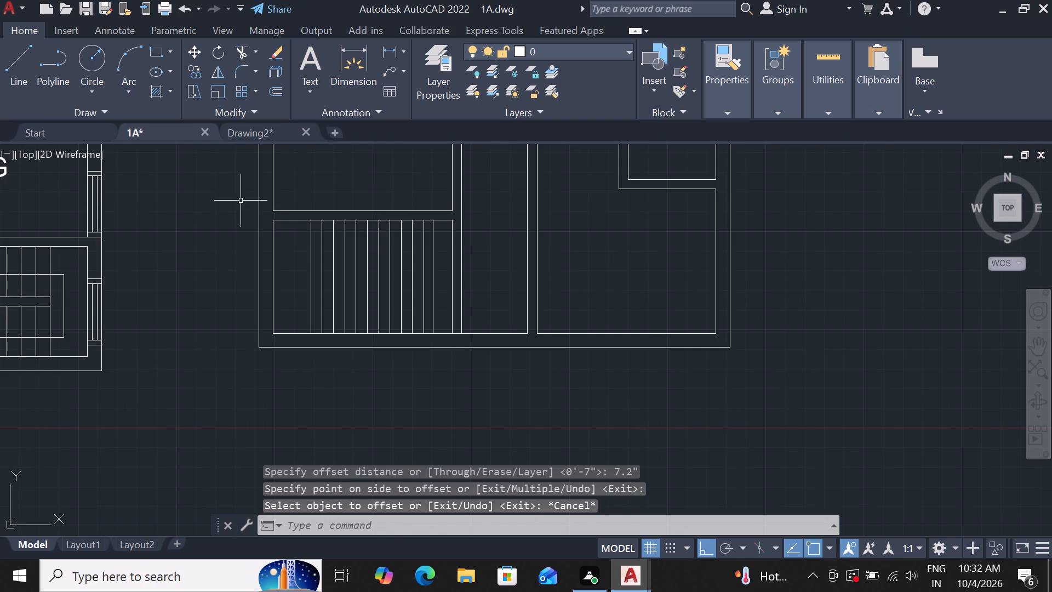
left_click_drag(346, 43, 345, 50)
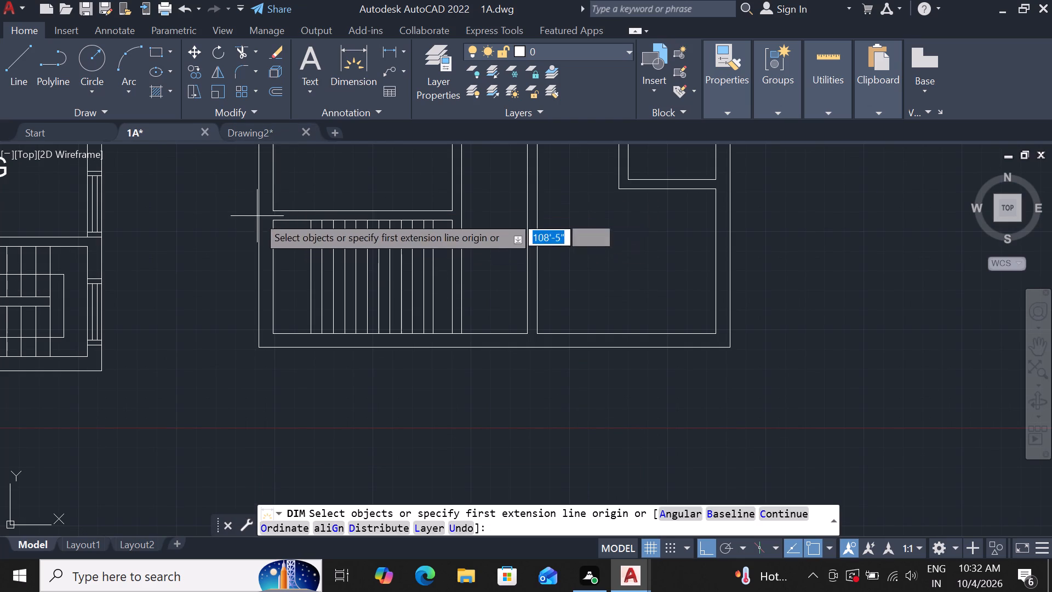
left_click_drag(271, 224, 270, 240)
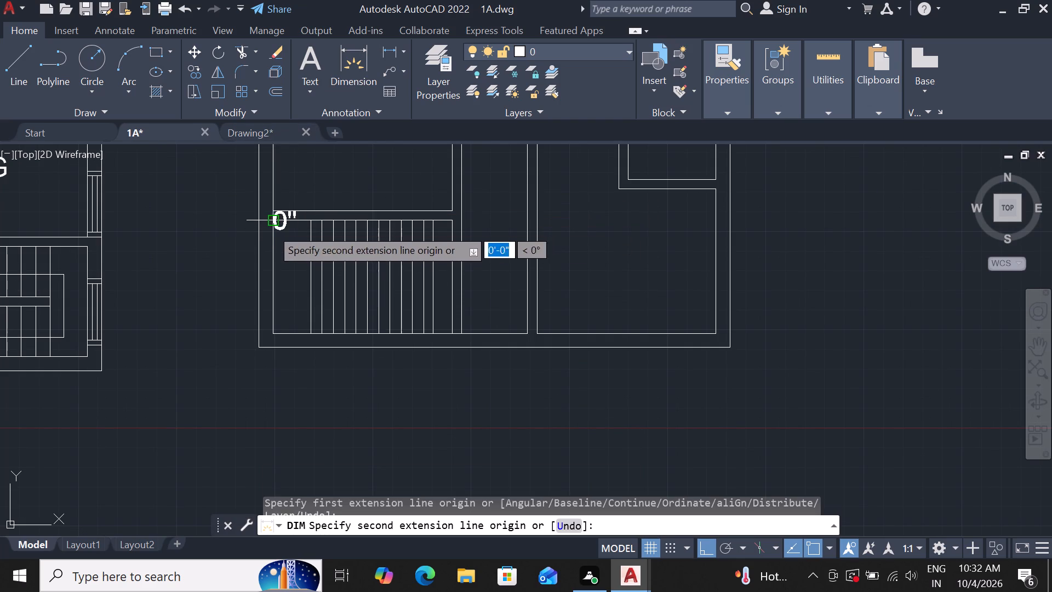
left_click_drag(270, 240, 270, 246)
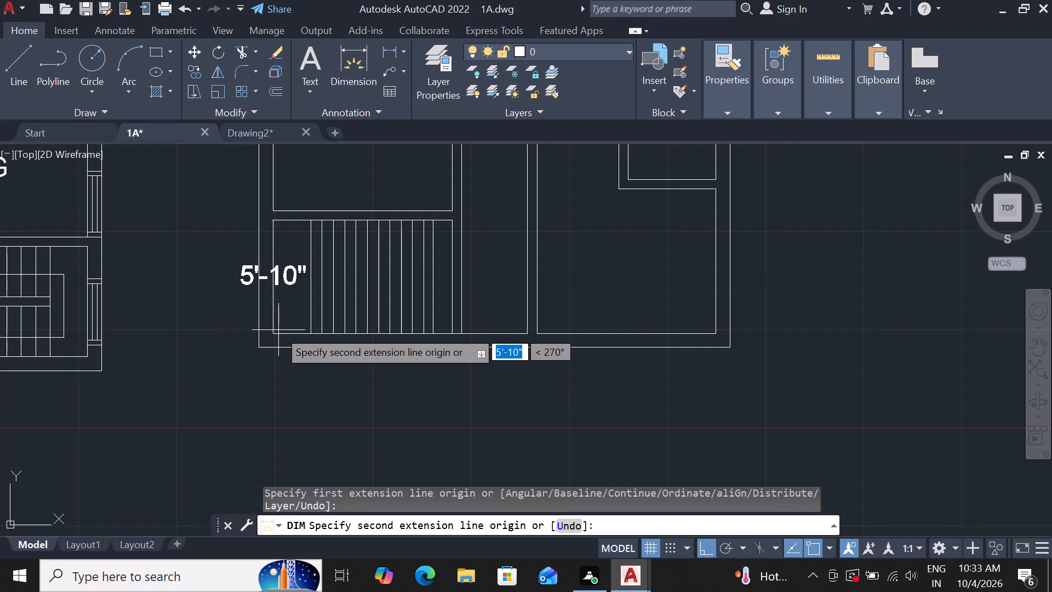
key("Escape")
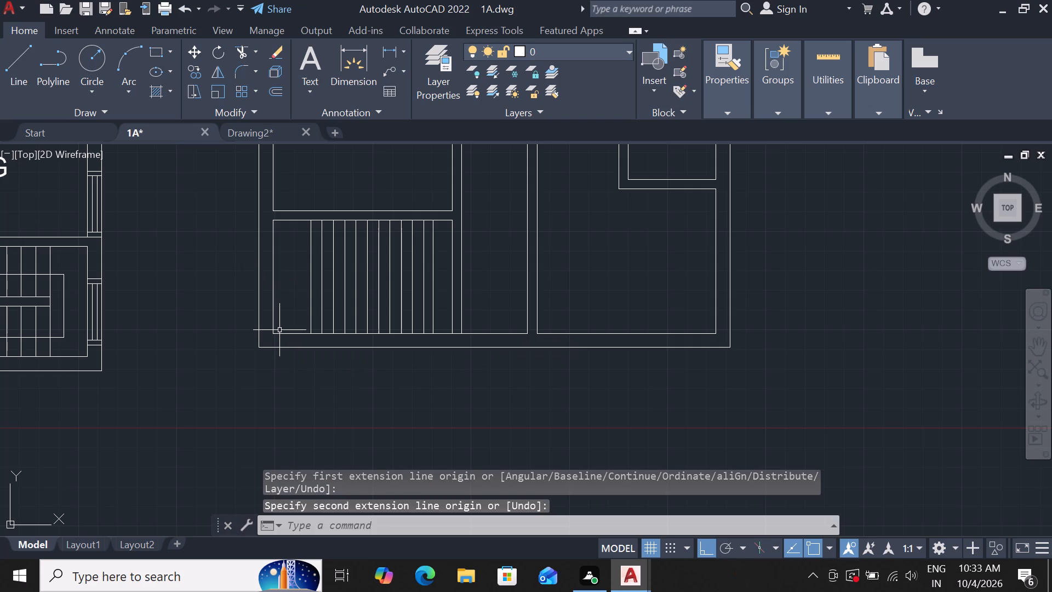
Offset the stairwell's upper inner wall line 3'3" downward to mark the edge of the upper flight.
left_click(341, 220)
type("OF 3'")
type("3\"")
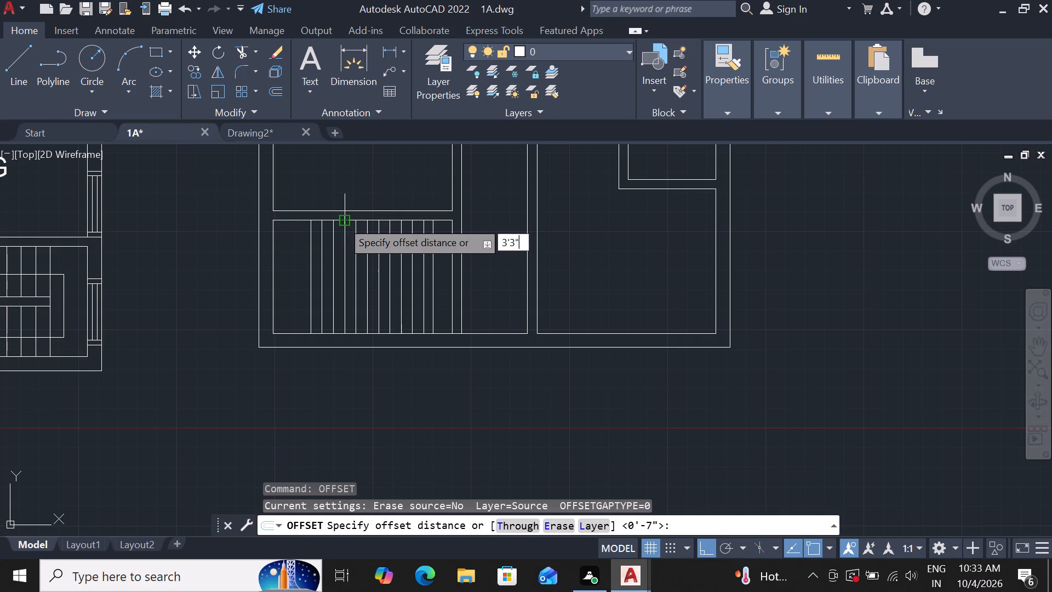
key("Return")
left_click(341, 232)
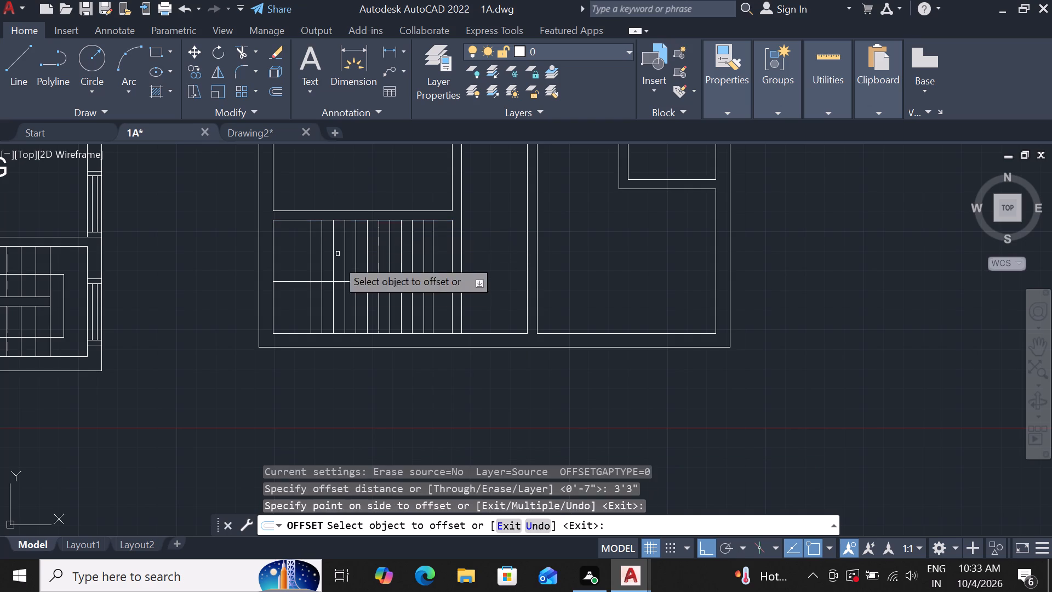
Offset the lower inner wall line 3'3" upward across the stairwell to mark the edge of the lower flight.
scroll(328, 348, "up", 2)
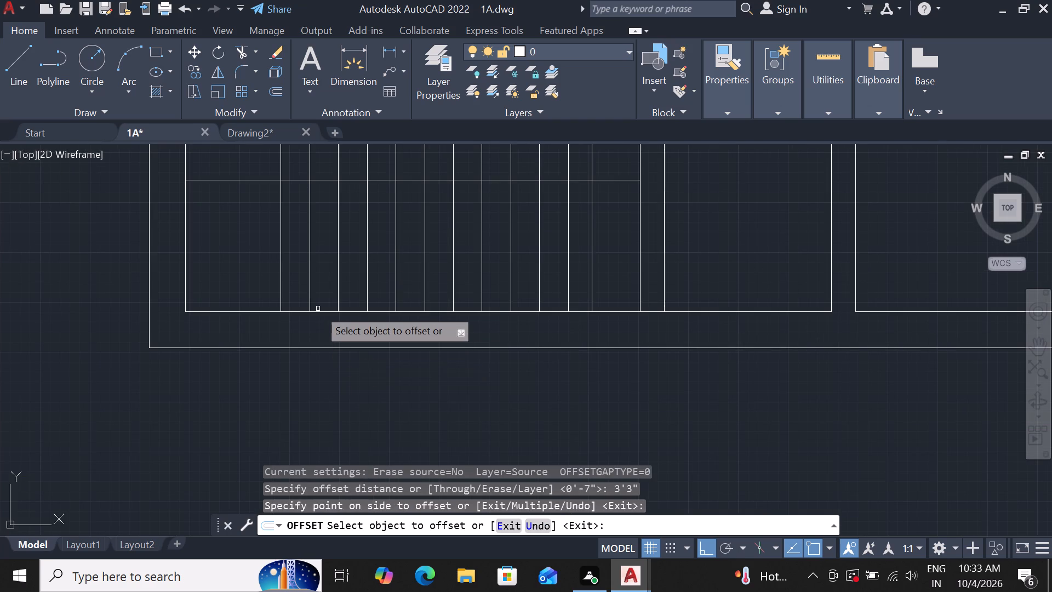
left_click(318, 312)
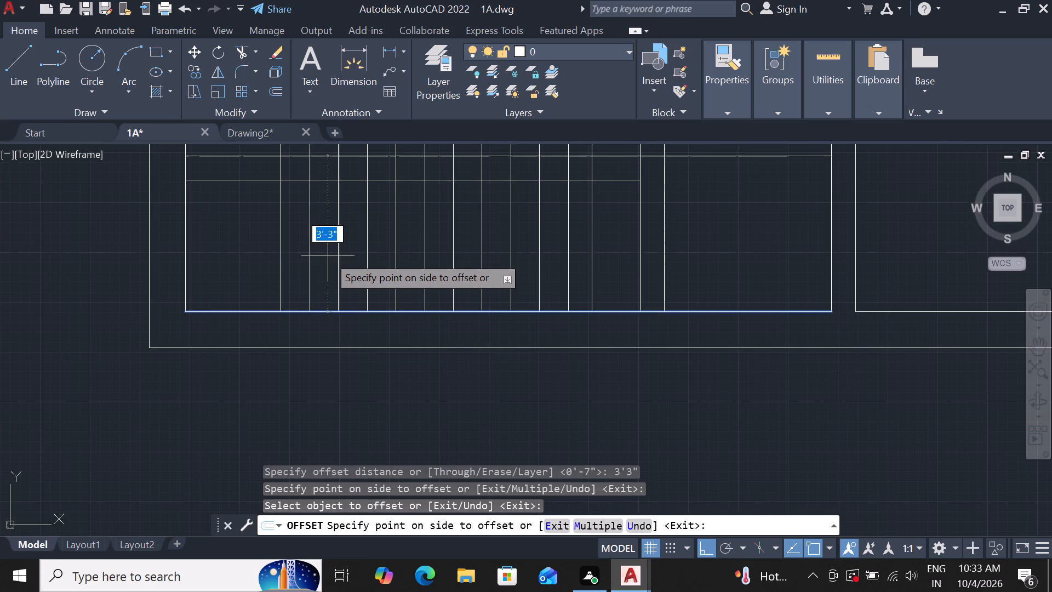
left_click(328, 255)
scroll(328, 255, "down", 2)
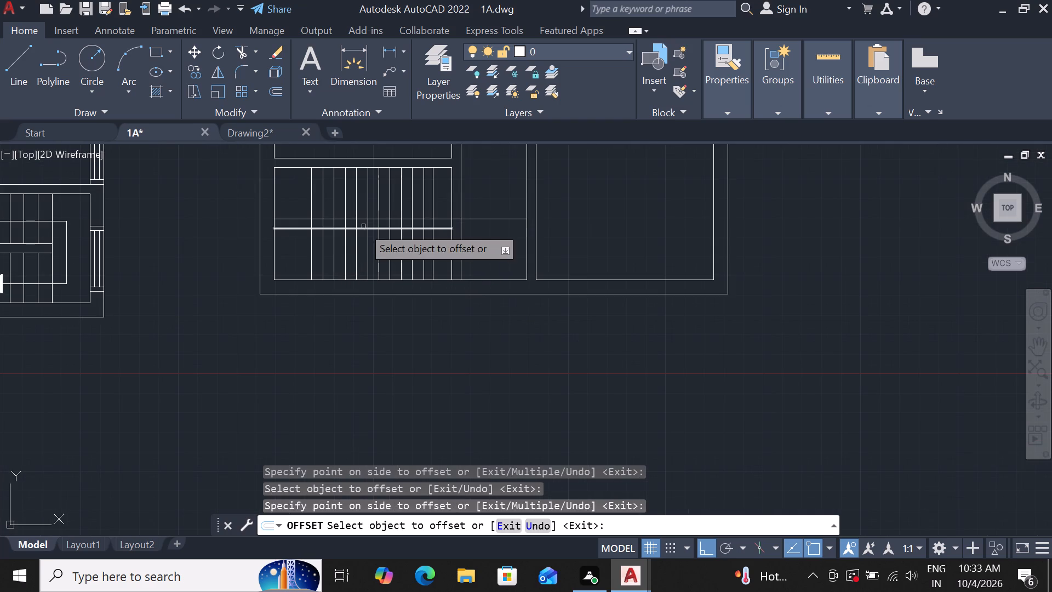
key("Escape")
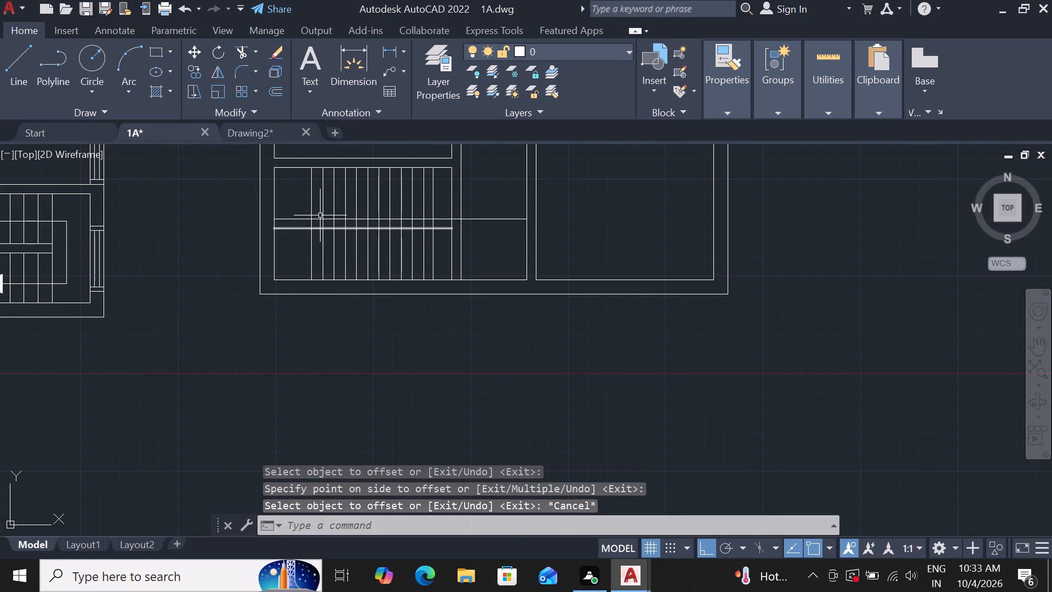
Trim the part of the upper flight-edge line that extends east beyond the stairwell's wall.
scroll(344, 225, "up", 1)
scroll(456, 217, "up", 1)
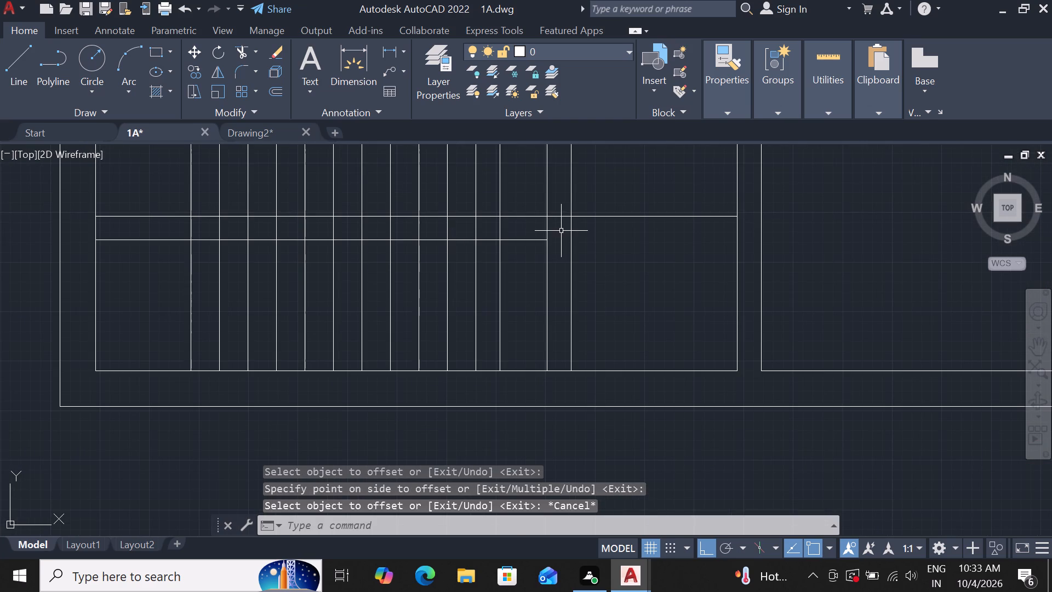
type("TR")
key("space")
key("space")
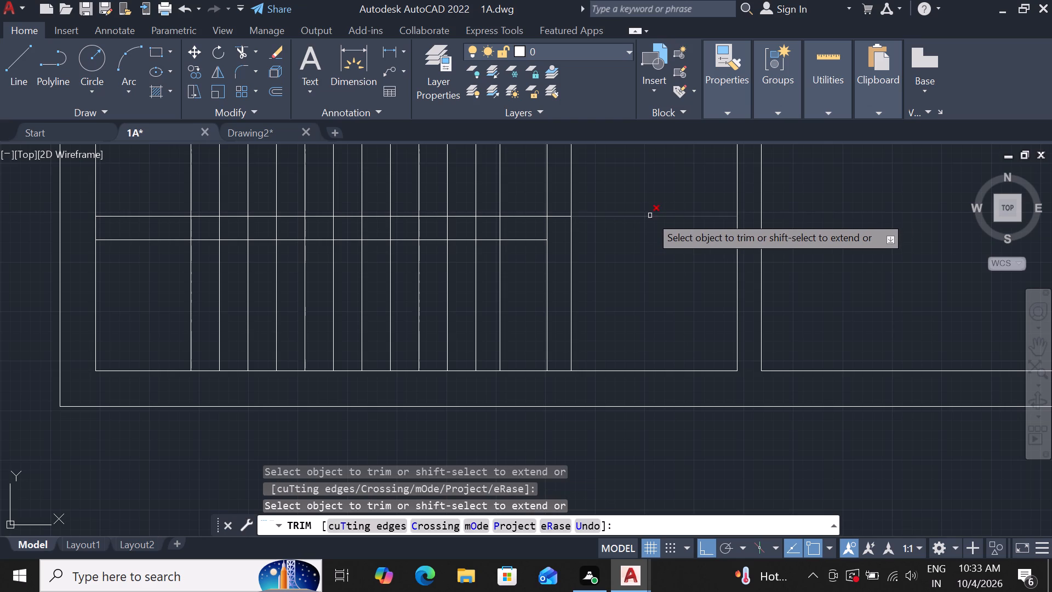
left_click_drag(649, 217, 642, 223)
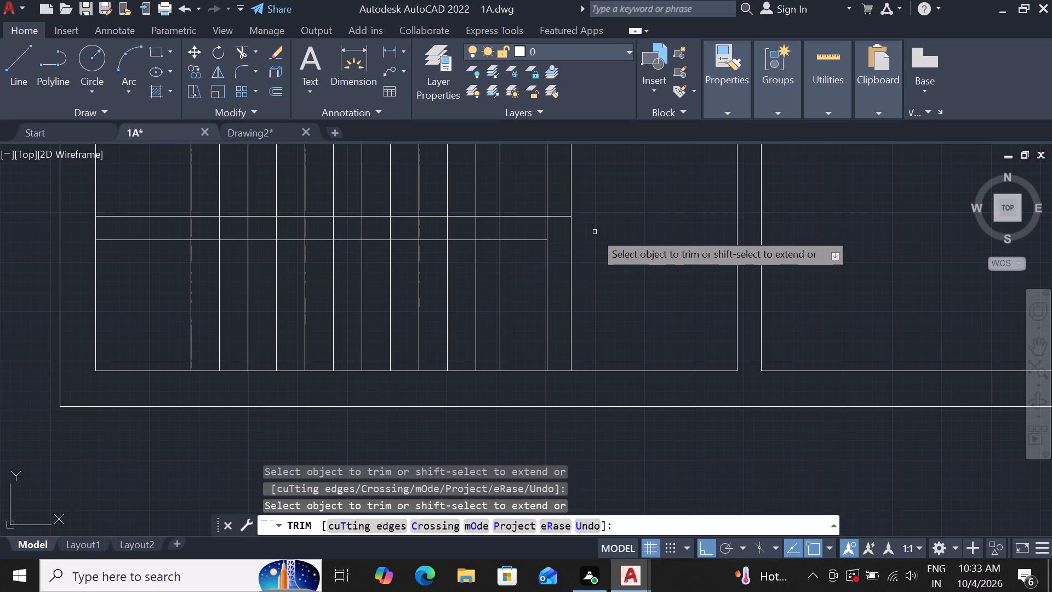
Fence-trim the five easternmost tread lines and both east wall lines where they run through the lower flight.
left_click(590, 271)
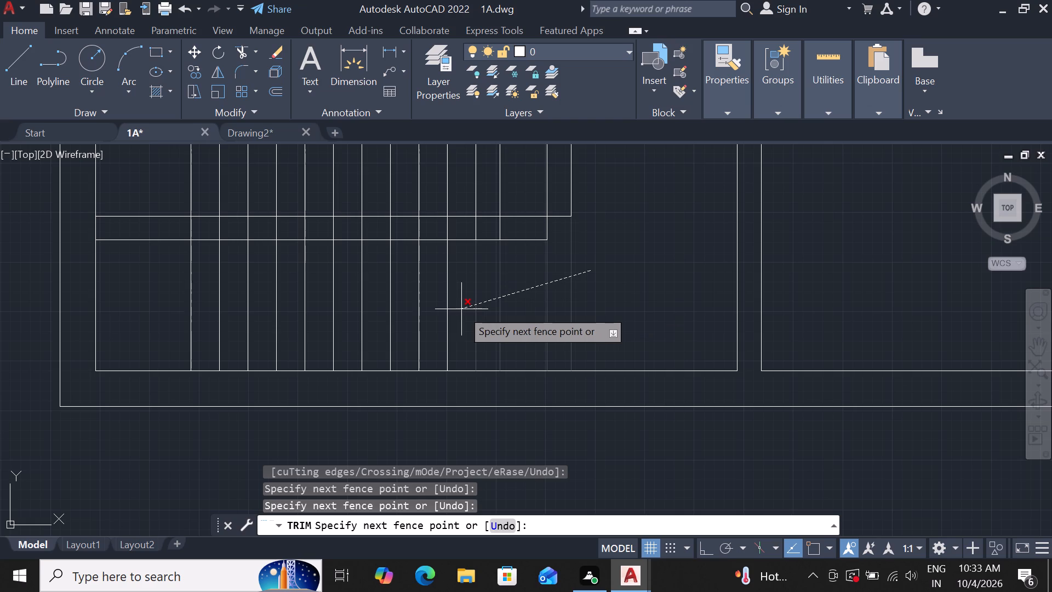
left_click(384, 333)
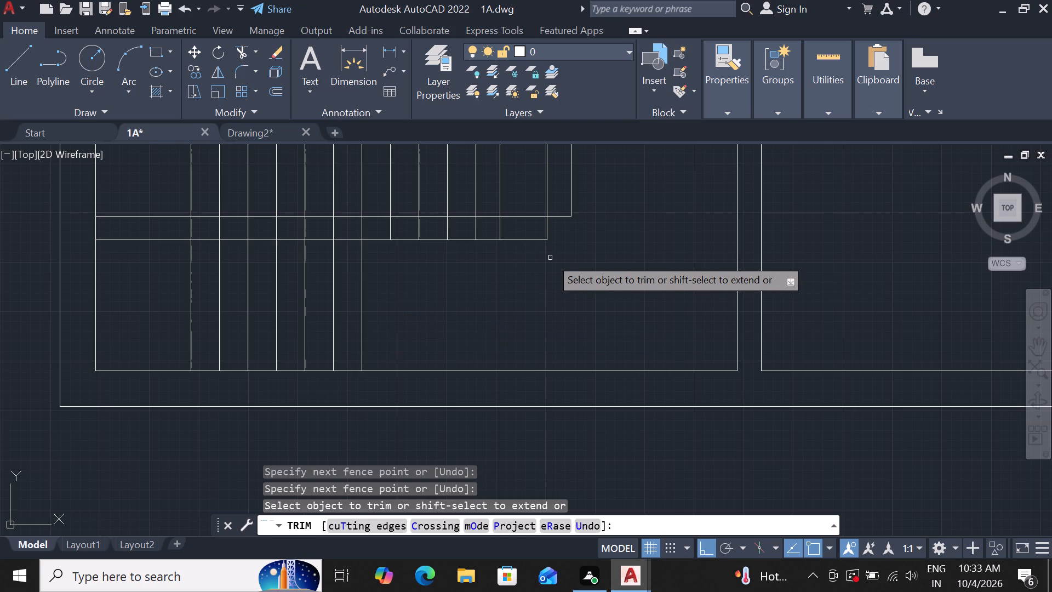
Trim the wall and five easternmost tread stubs between the flights, and cut the lower flight-edge line back to the seventh tread from the west.
left_click_drag(560, 234, 533, 235)
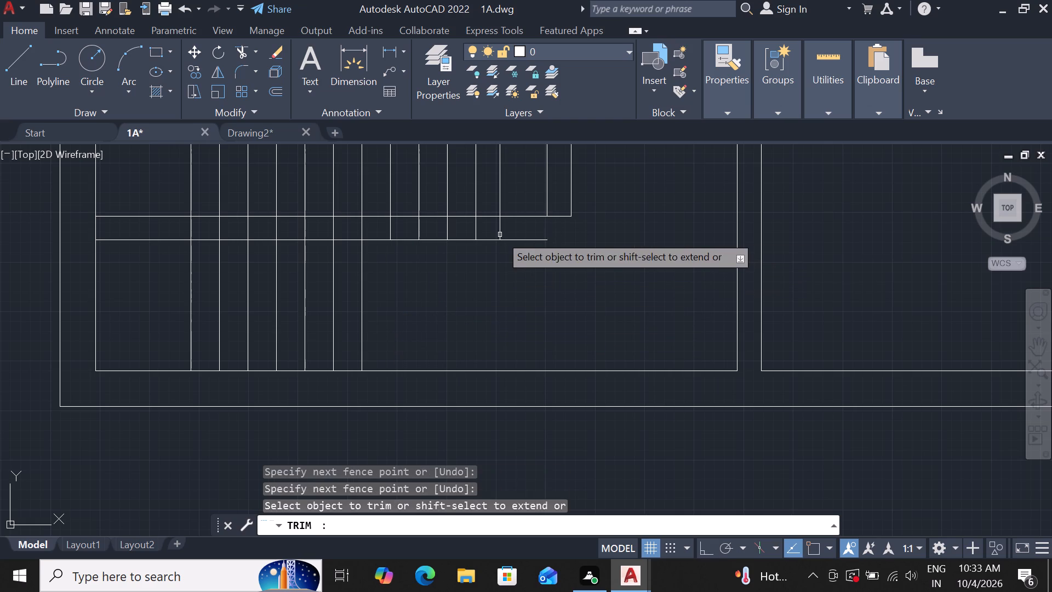
left_click(460, 229)
left_click(517, 232)
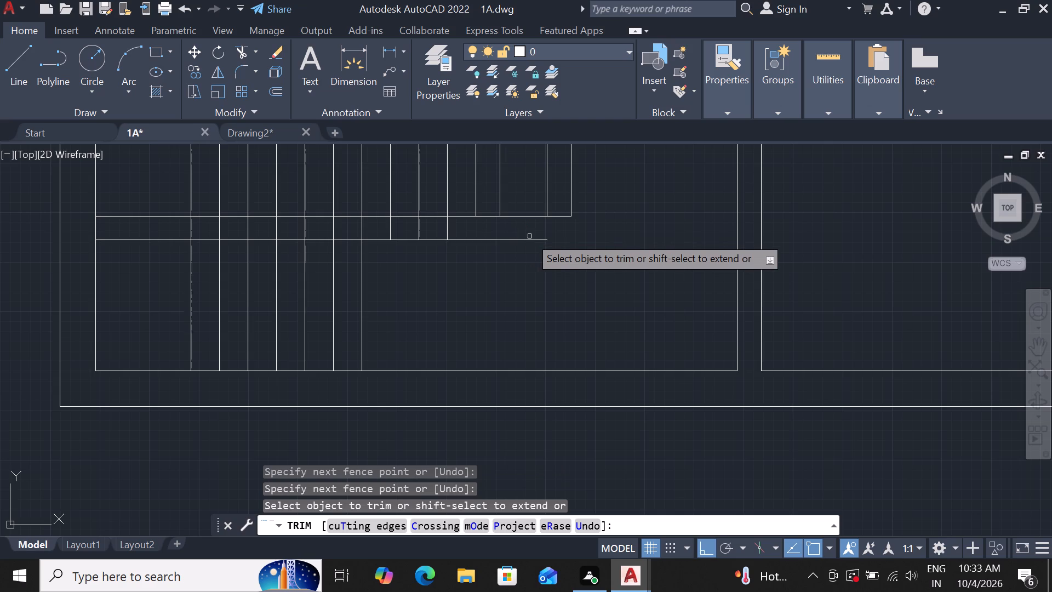
left_click(534, 241)
left_click(438, 240)
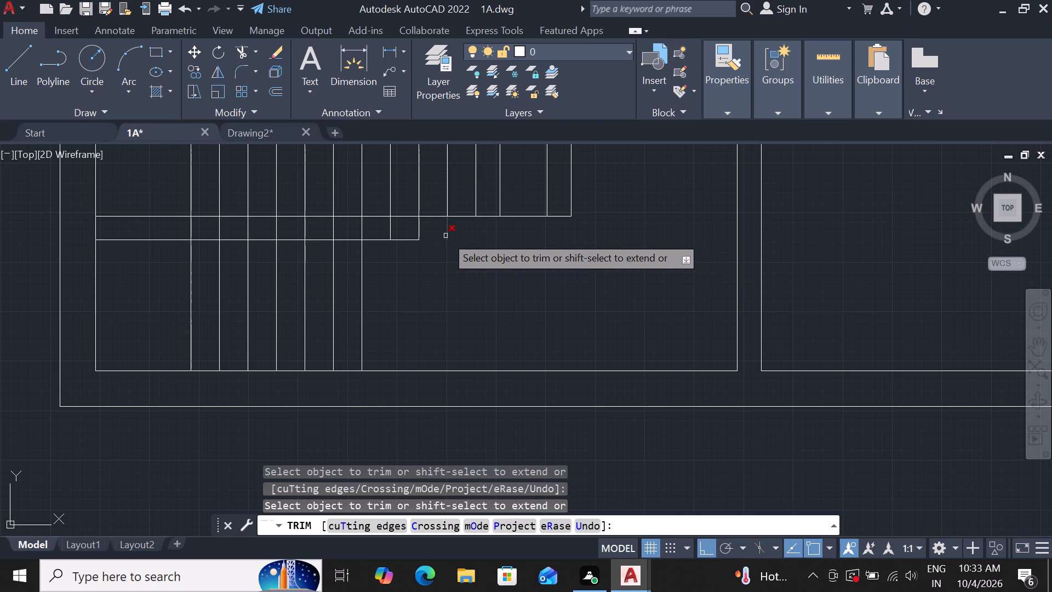
left_click(445, 236)
left_click(420, 238)
left_click_drag(397, 239, 391, 239)
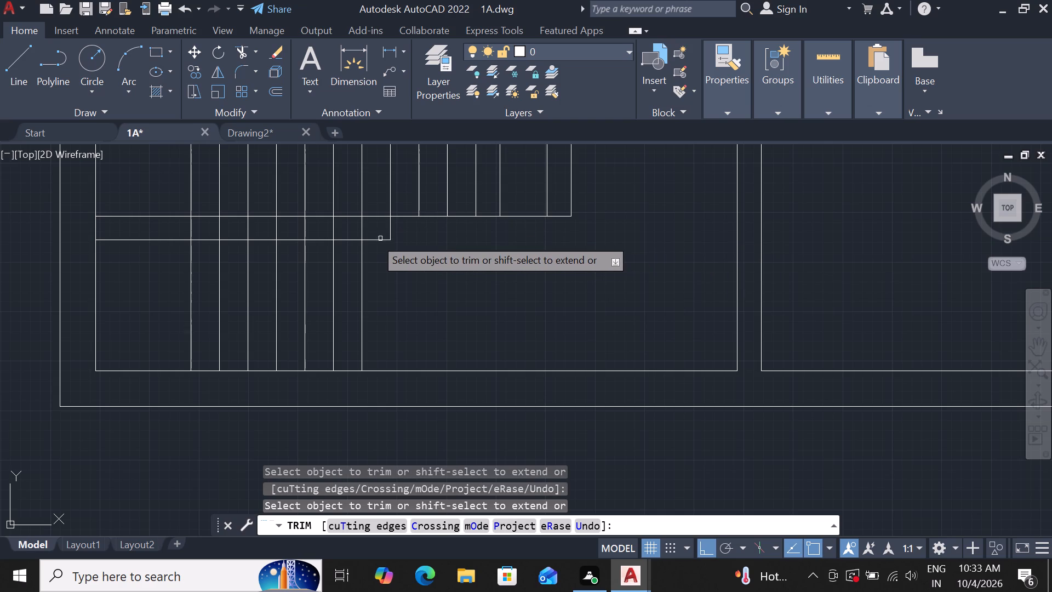
left_click(391, 236)
left_click(386, 240)
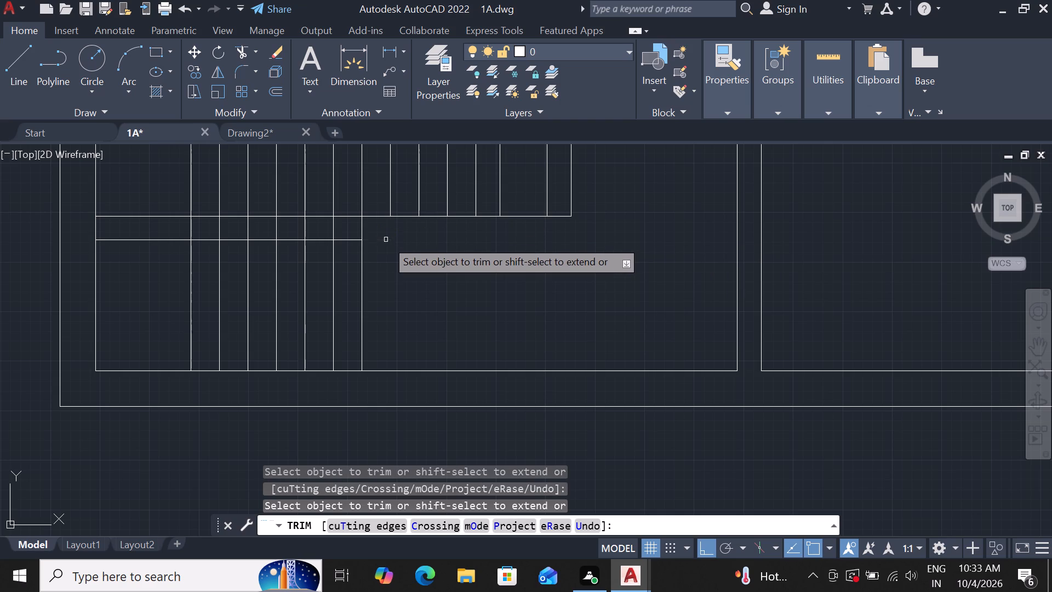
Fence-trim the remaining tread lines across the gap between the two flights, keeping the westernmost tread line whole.
left_click(373, 235)
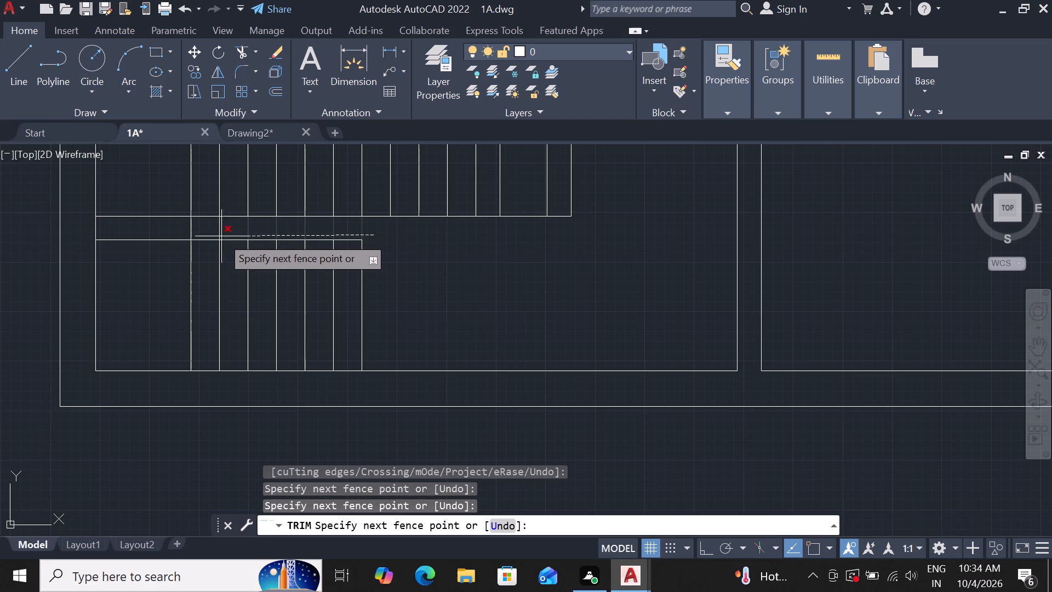
left_click(218, 234)
Trim both flight-edge lines where they run west of the westernmost tread line across the landing.
left_click_drag(151, 251, 154, 231)
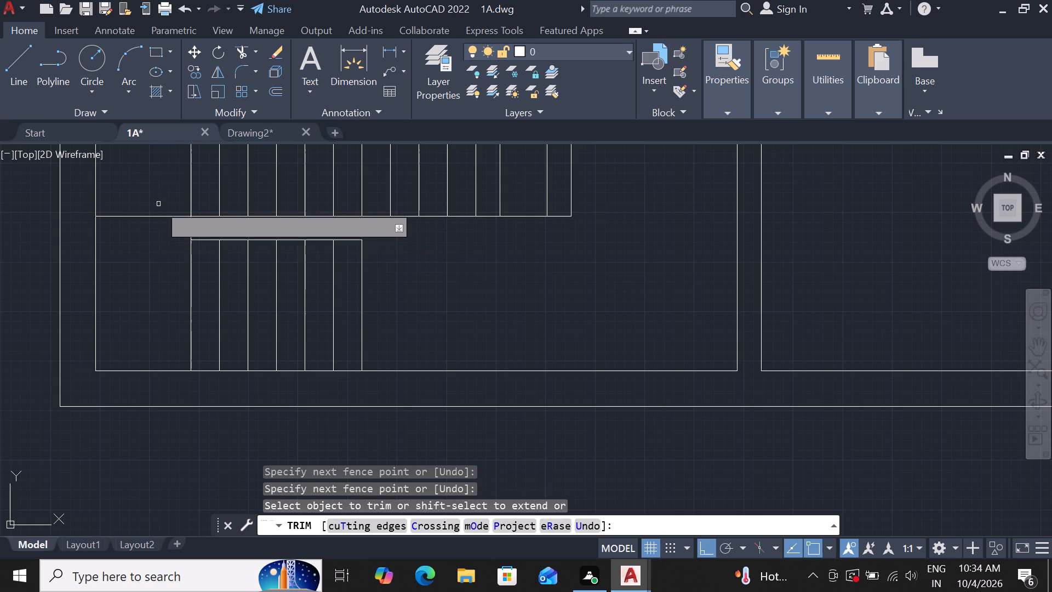
left_click(158, 205)
left_click(156, 227)
scroll(156, 227, "down", 1)
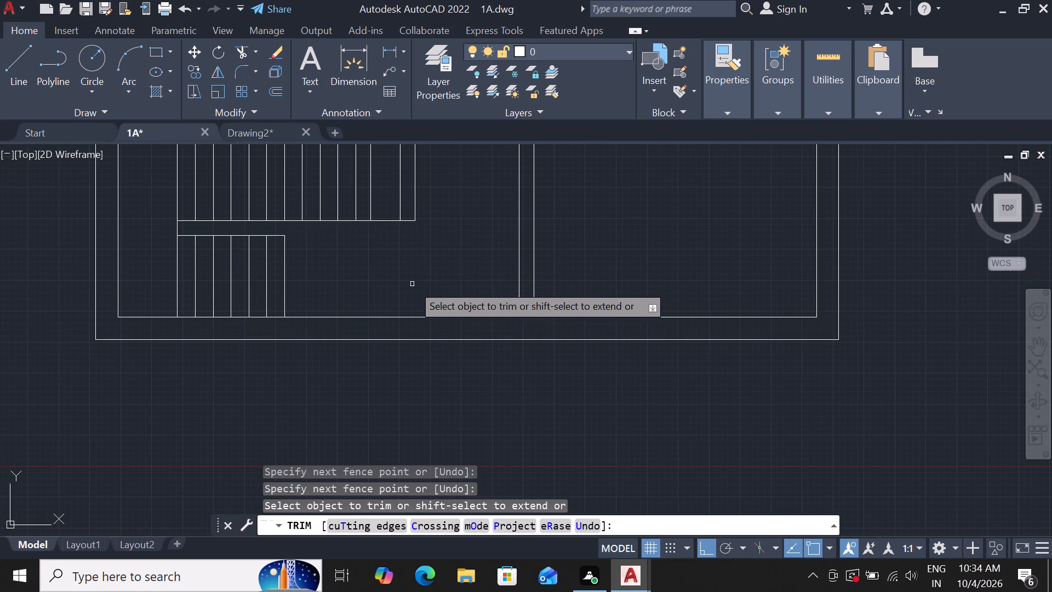
scroll(412, 286, "down", 3)
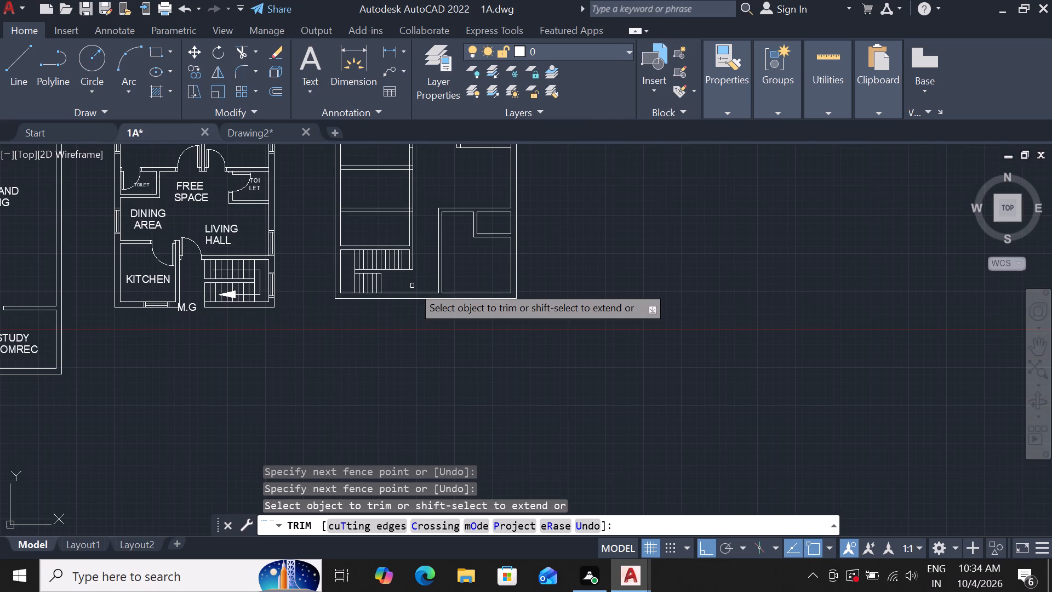
key("Escape")
Draw a polyline direction line from the lower flight's east end west to the landing, north, and east into the upper flight.
scroll(412, 286, "down", 1)
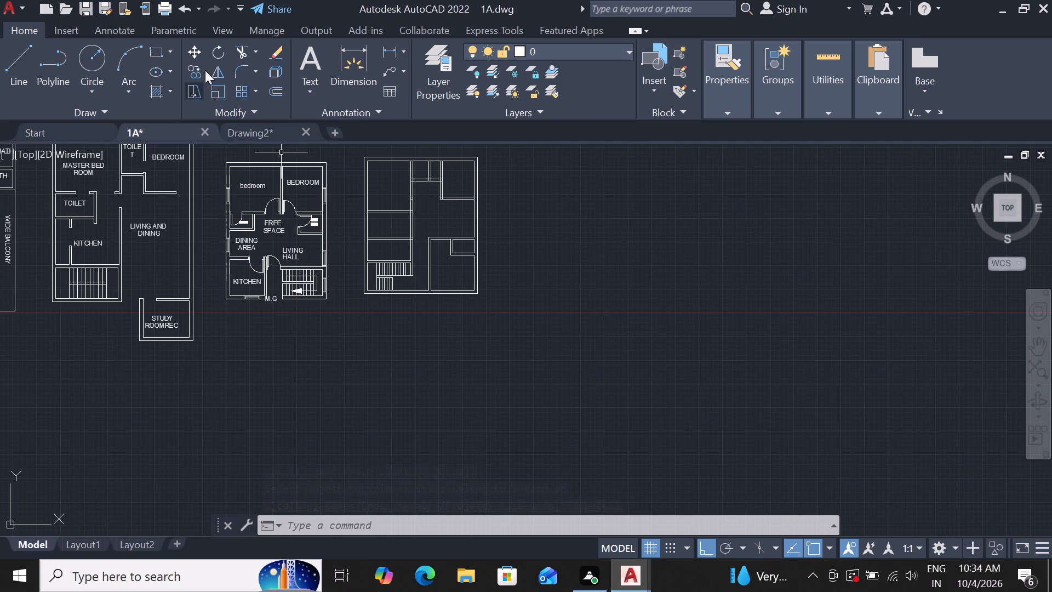
scroll(306, 217, "up", 1)
scroll(323, 244, "down", 2)
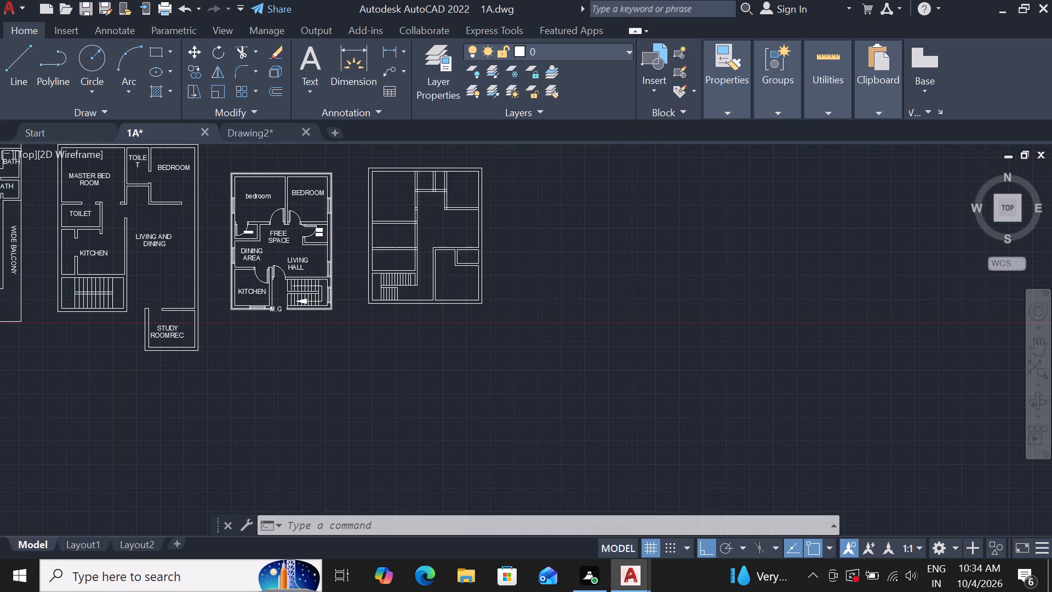
scroll(304, 179, "up", 2)
scroll(490, 456, "up", 3)
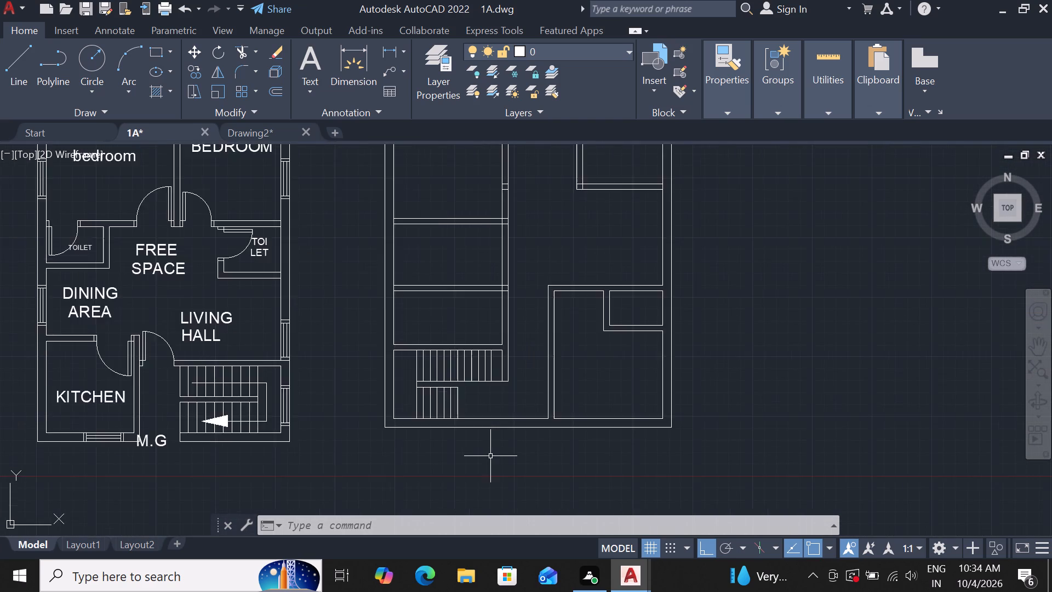
scroll(486, 402, "up", 1)
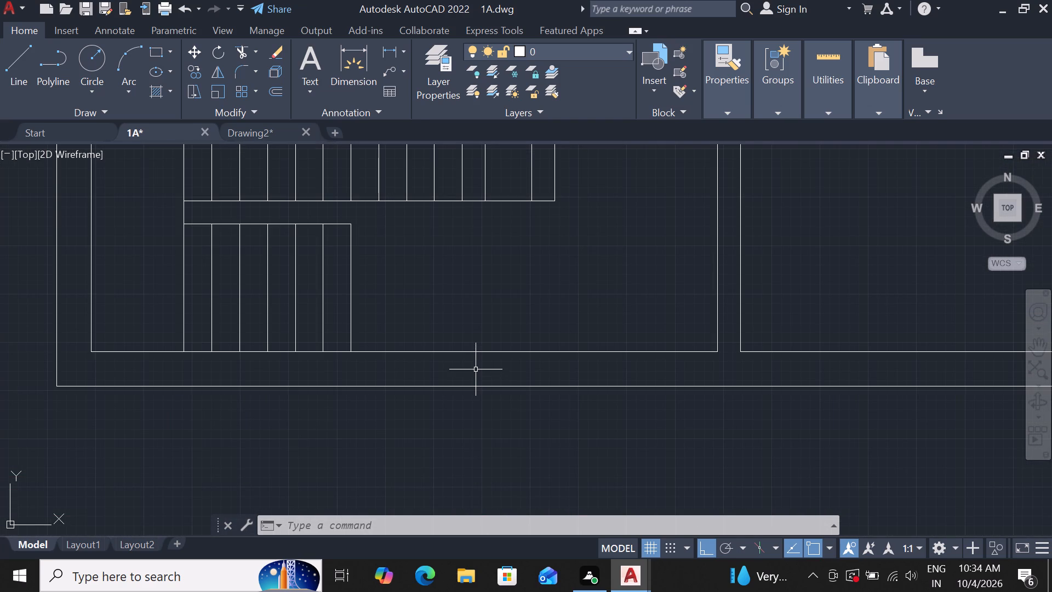
type("PL")
key("Return")
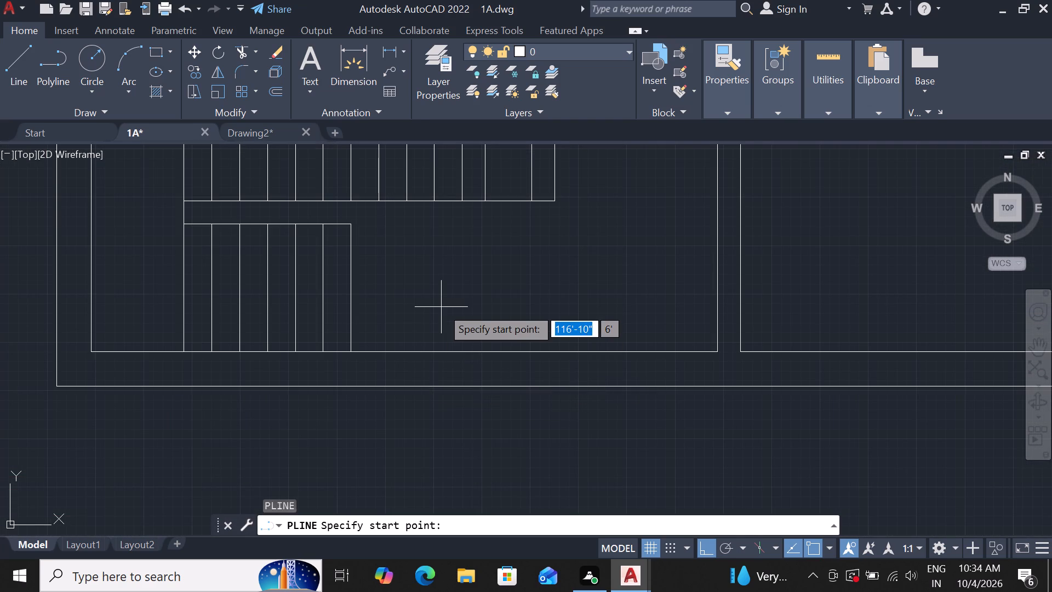
left_click_drag(340, 305, 312, 310)
left_click(144, 280)
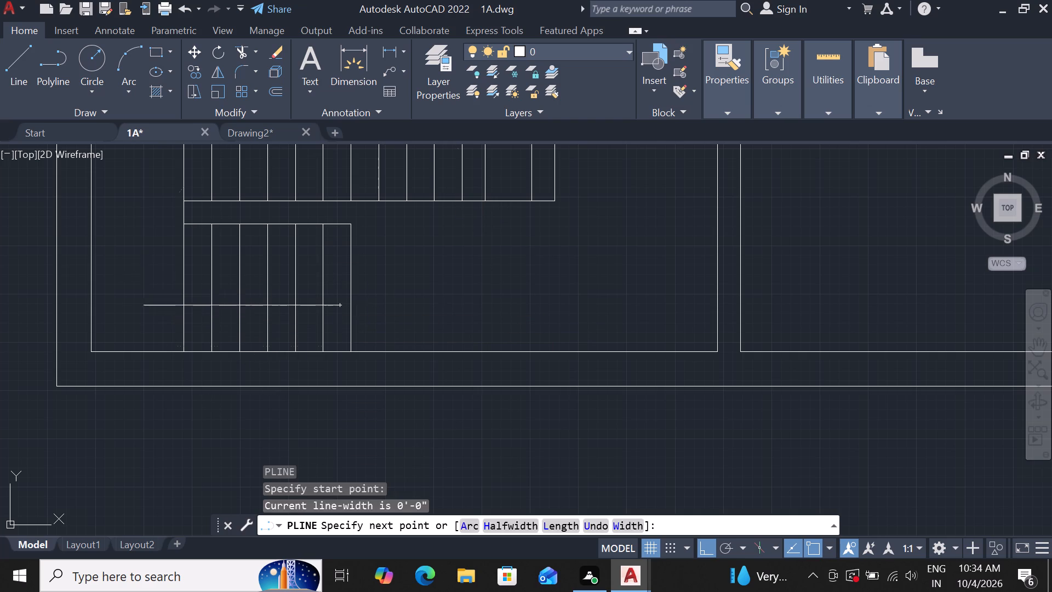
left_click(147, 151)
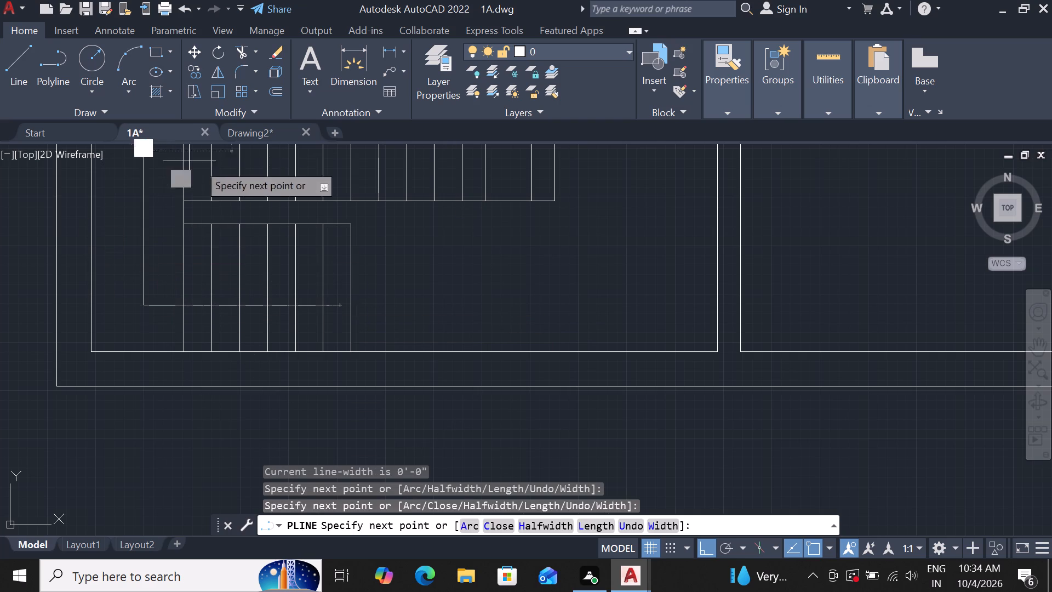
scroll(245, 207, "down", 2)
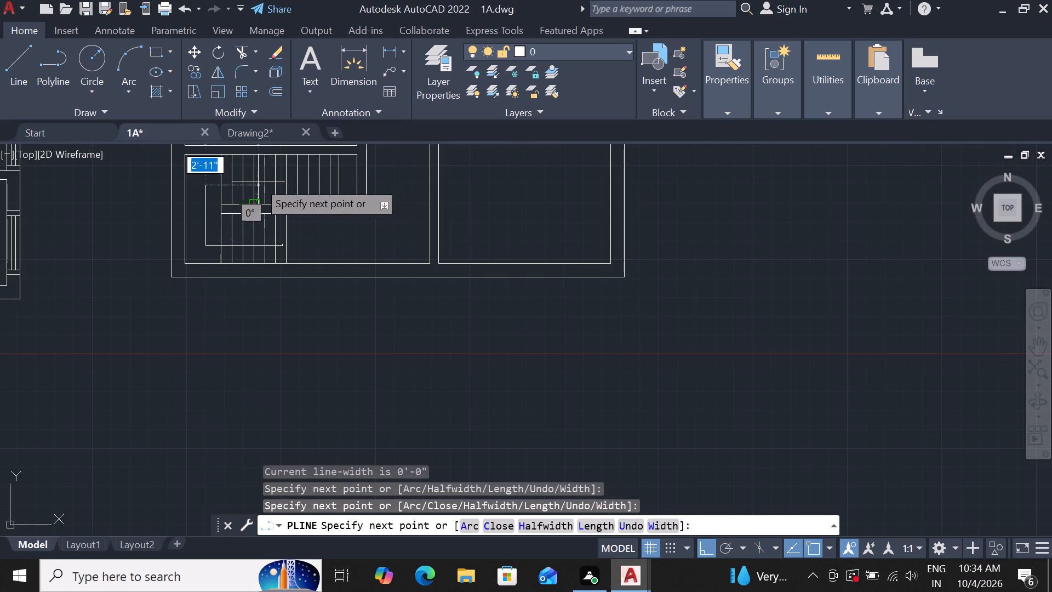
scroll(258, 181, "up", 3)
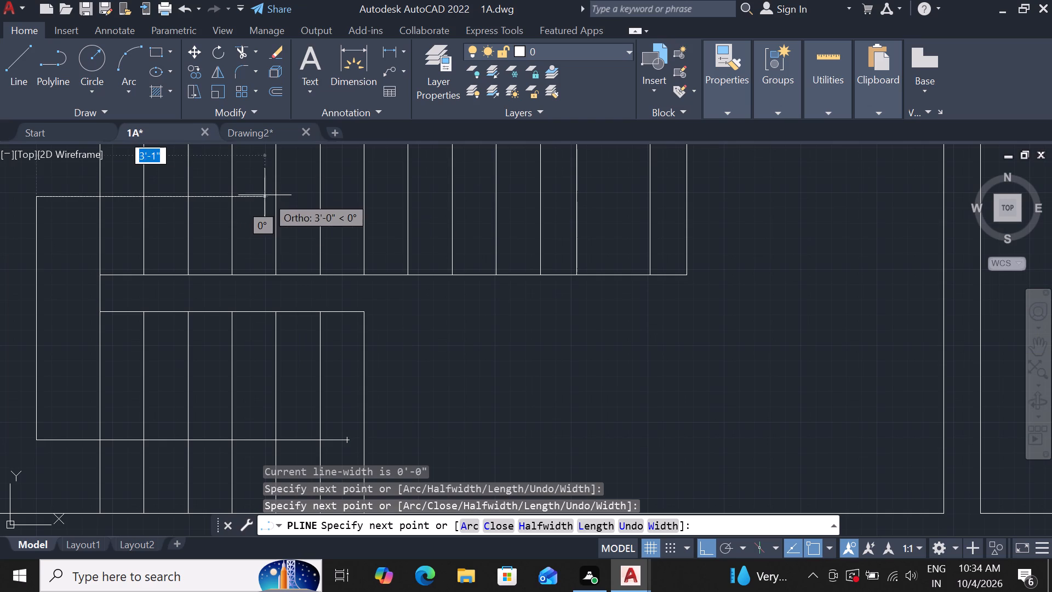
left_click(339, 196)
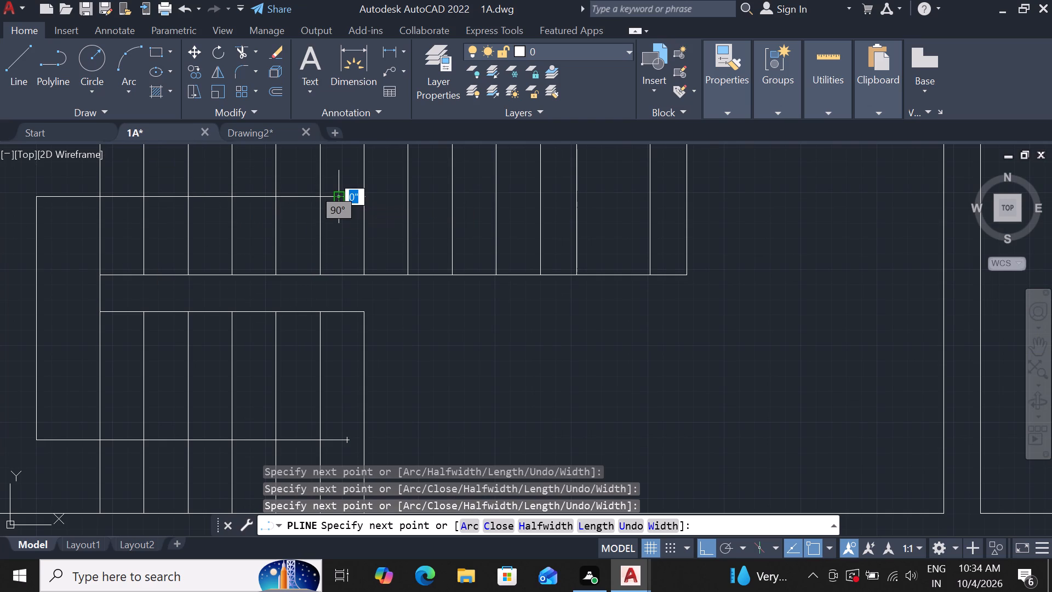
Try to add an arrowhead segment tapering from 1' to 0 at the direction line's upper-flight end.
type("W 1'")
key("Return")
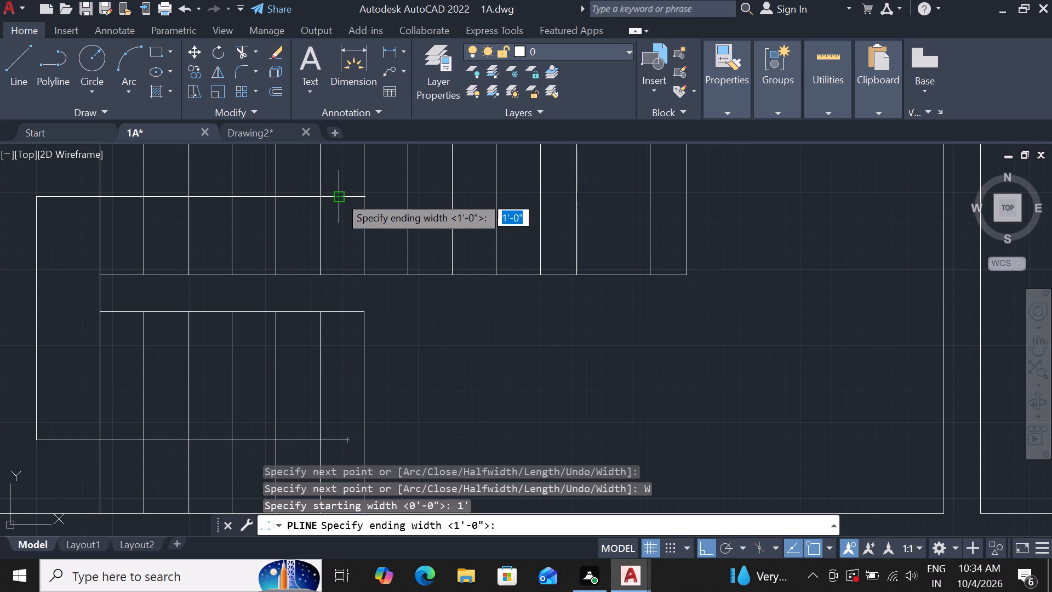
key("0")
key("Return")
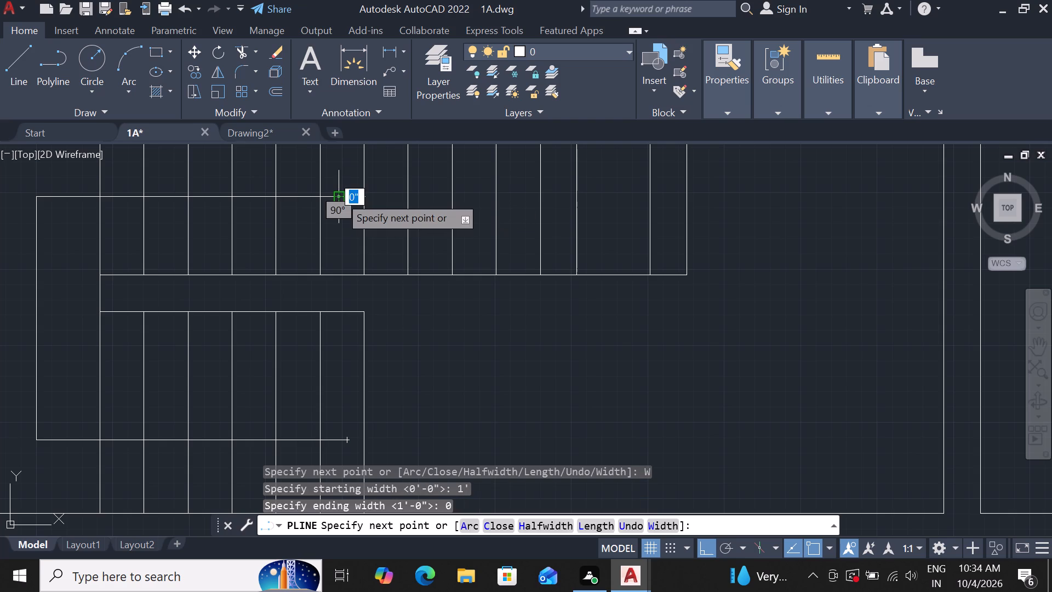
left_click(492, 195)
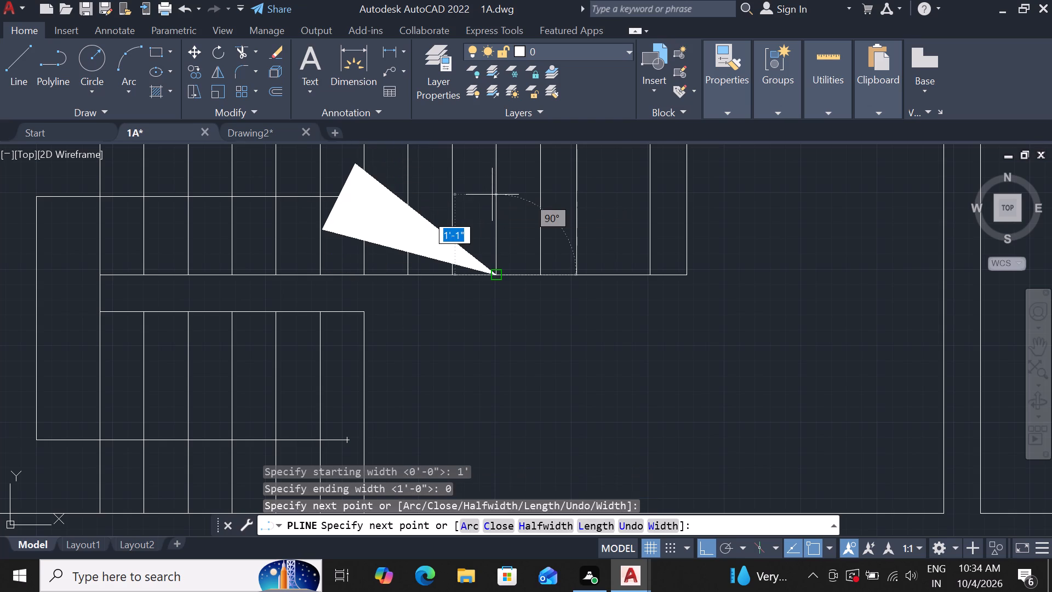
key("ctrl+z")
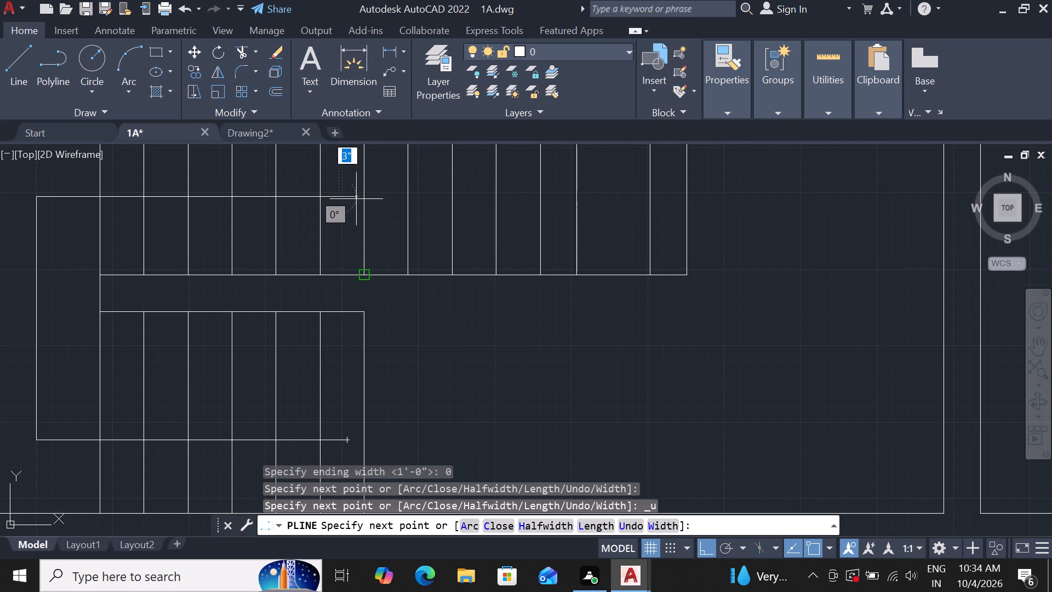
End the direction line with an eastward arrowhead about 2' long, tapering from width 1' to 0.
key("w")
key("space")
type("1'")
key("Return")
key("0")
key("Return")
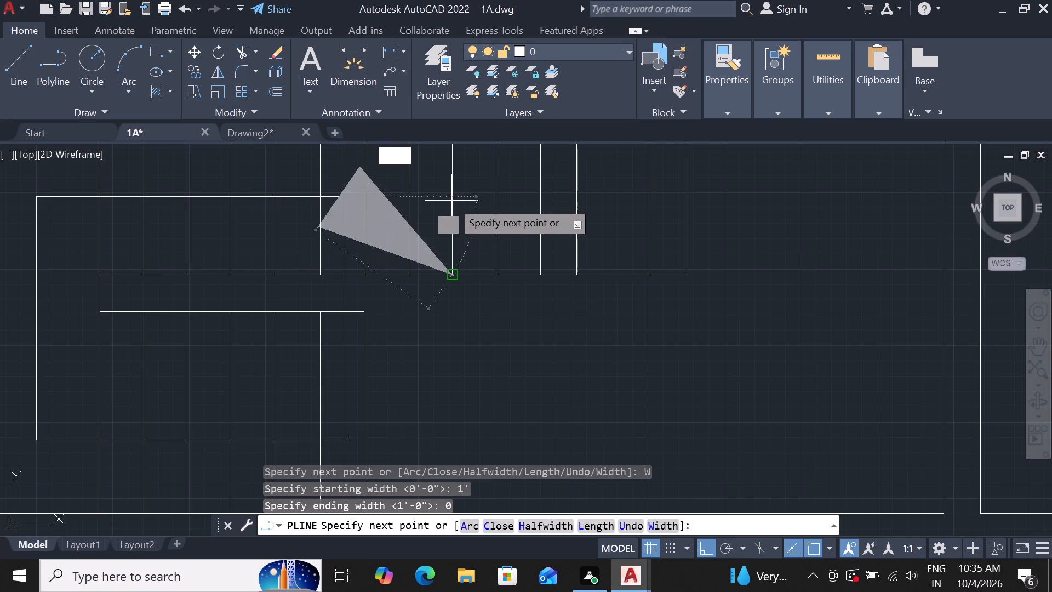
left_click(483, 180)
key("Escape")
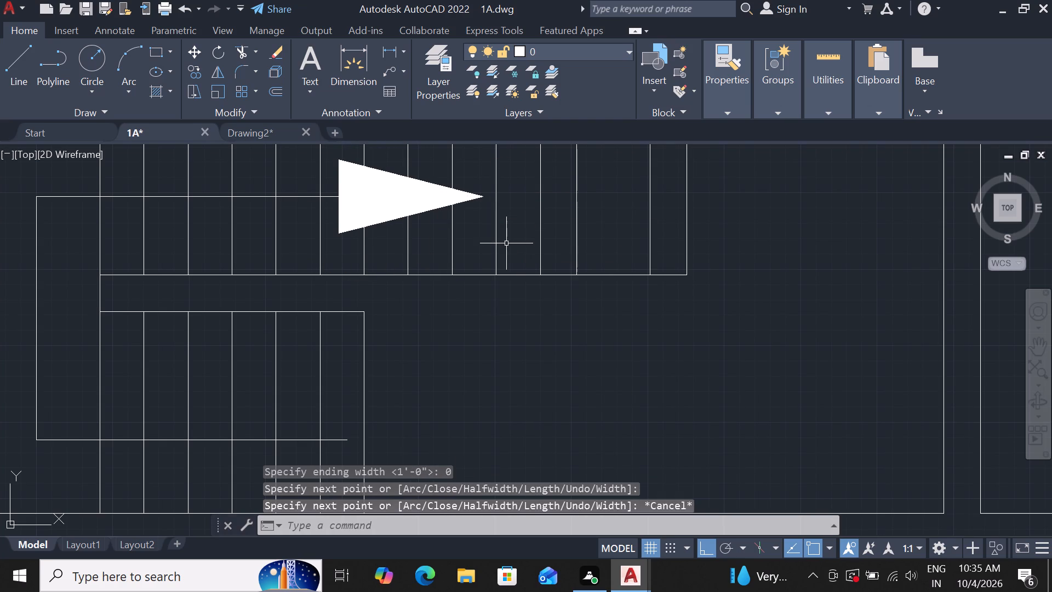
Examine the new staircase and its surrounding walls alongside the neighbouring floor plans.
scroll(507, 246, "down", 4)
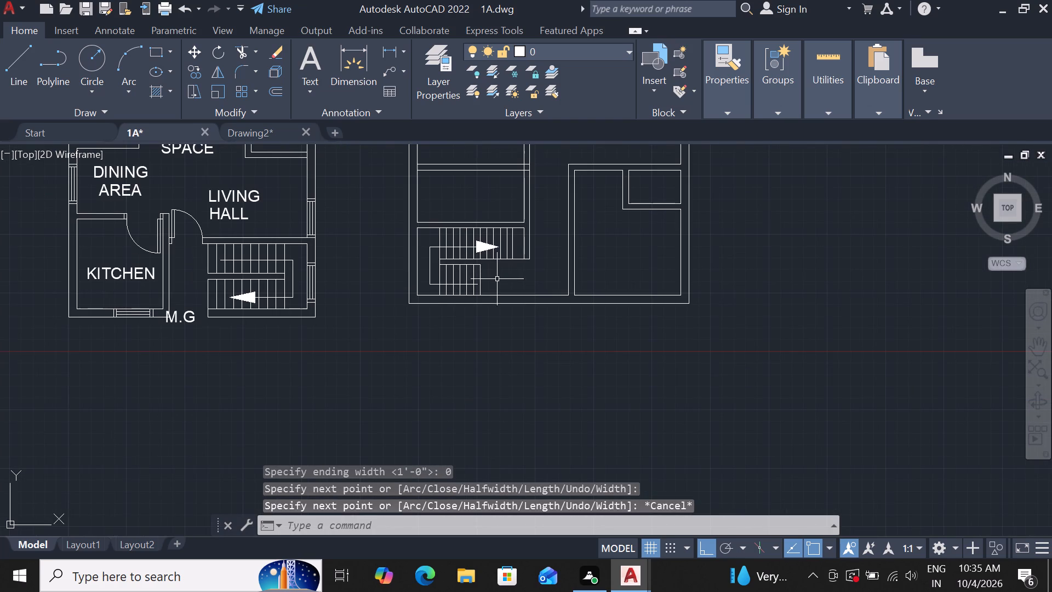
scroll(508, 290, "down", 4)
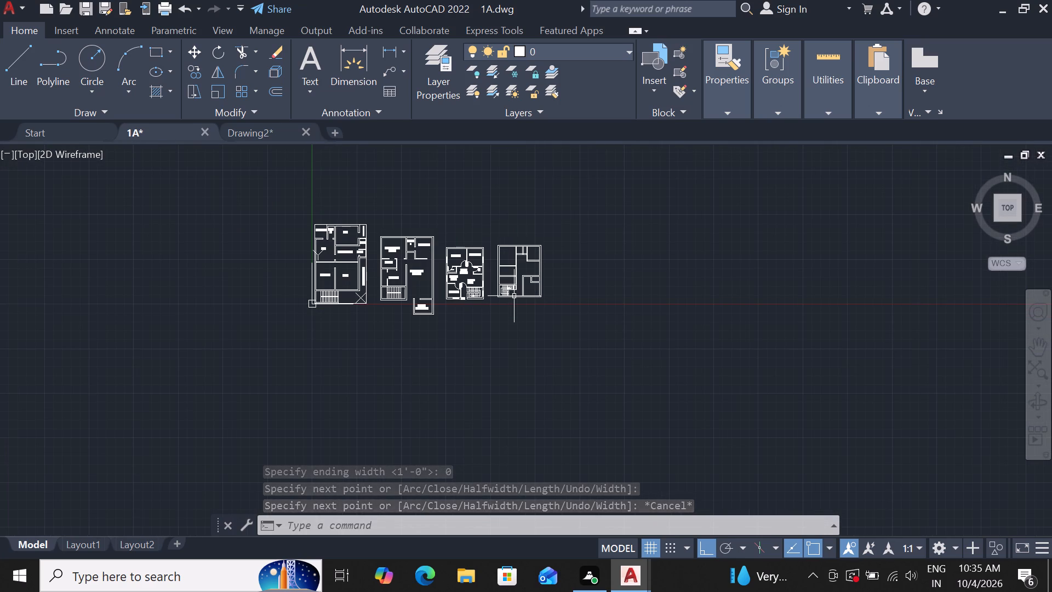
scroll(639, 321, "up", 2)
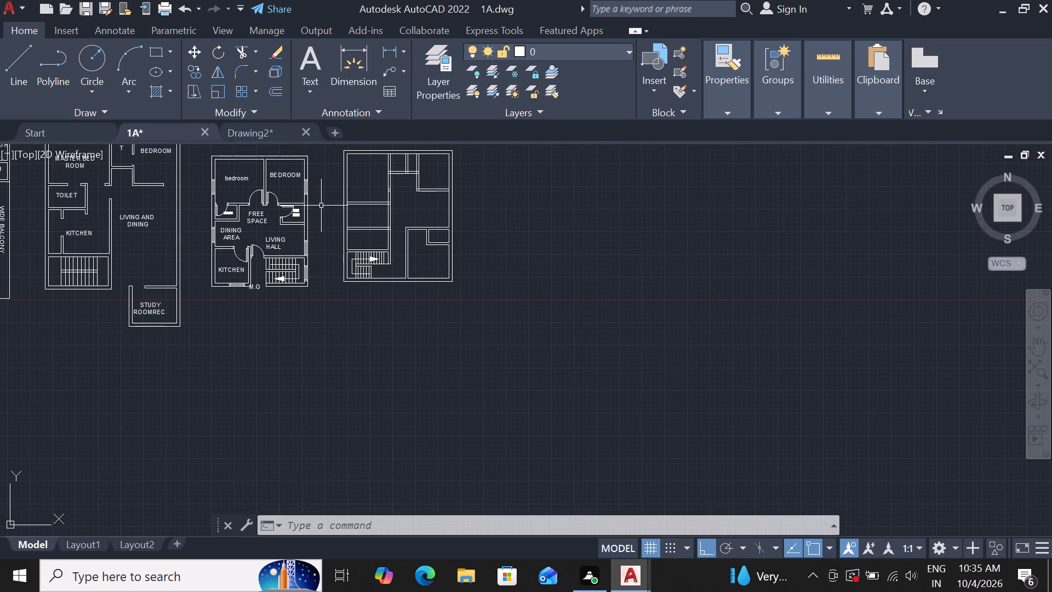
scroll(323, 206, "up", 2)
scroll(524, 361, "up", 2)
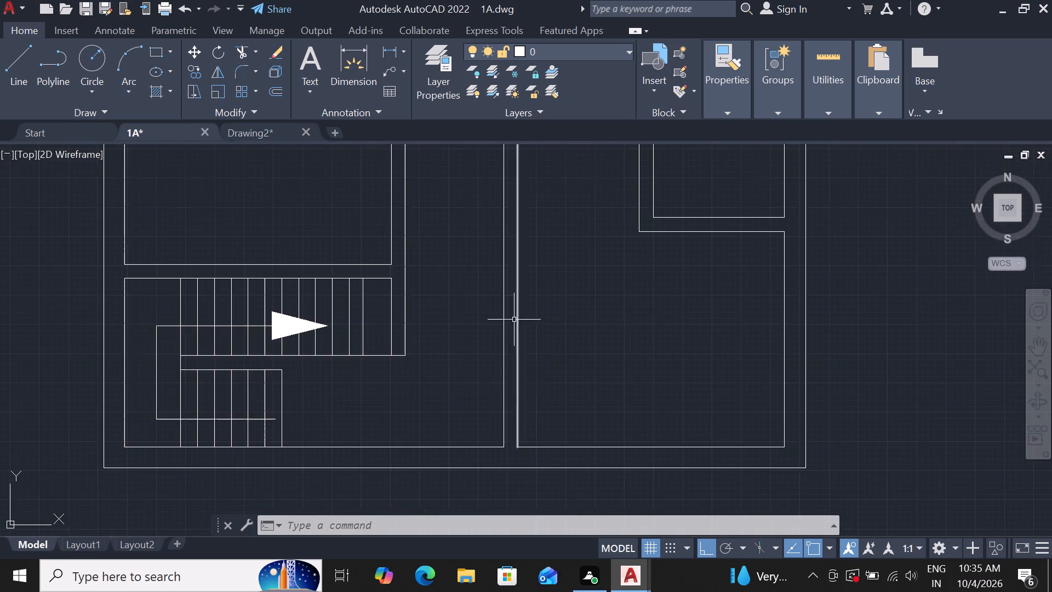
scroll(476, 270, "down", 2)
scroll(449, 213, "up", 2)
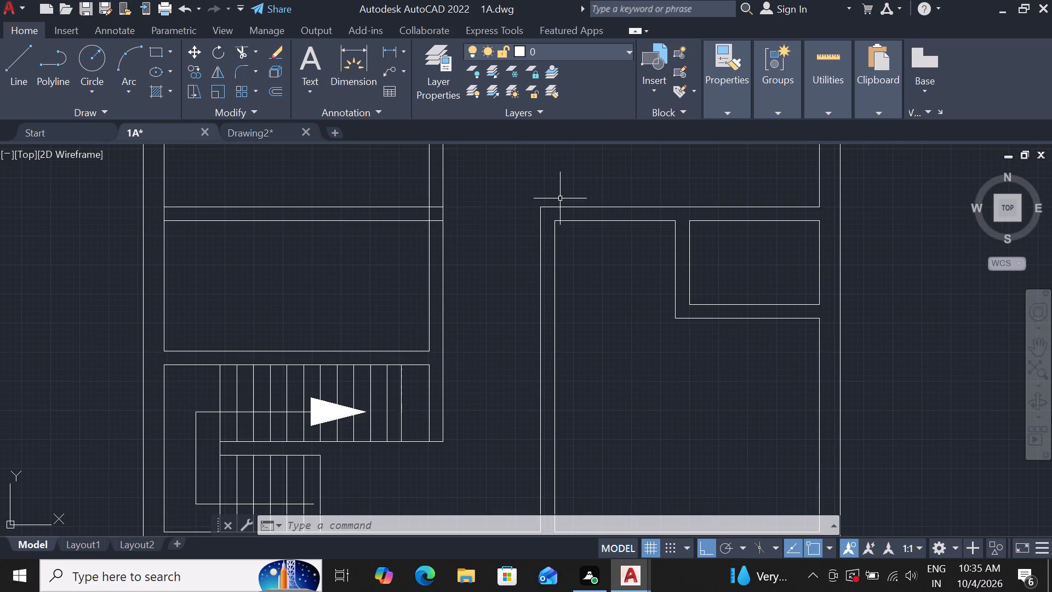
scroll(576, 258, "down", 3)
scroll(582, 332, "up", 2)
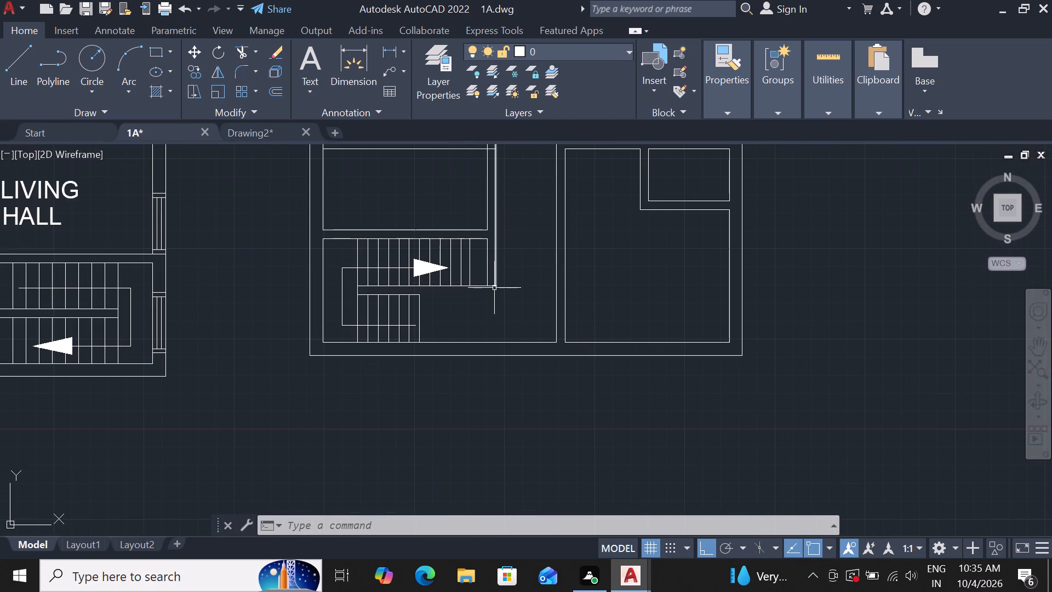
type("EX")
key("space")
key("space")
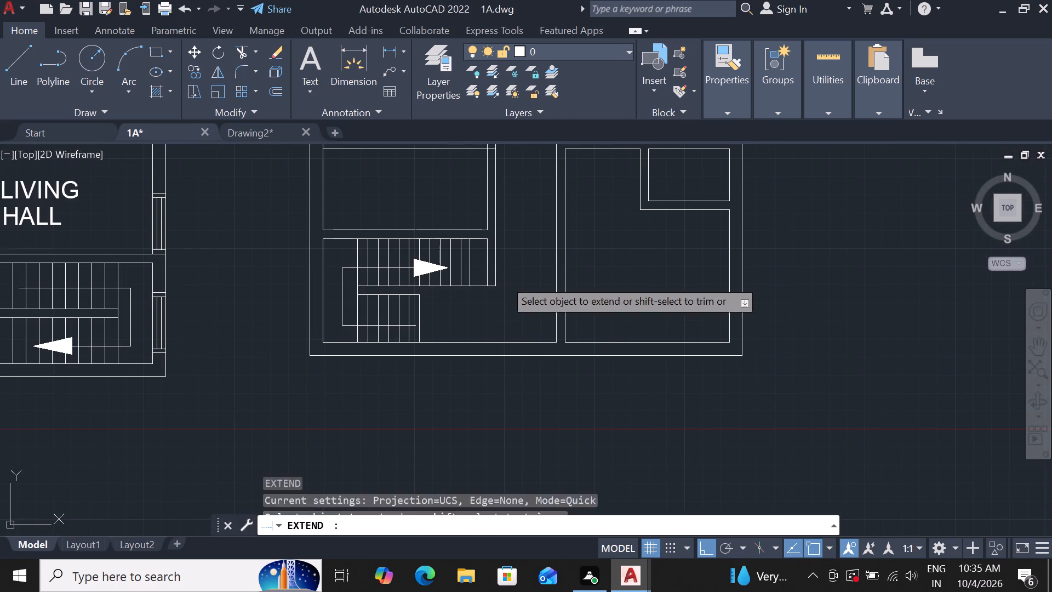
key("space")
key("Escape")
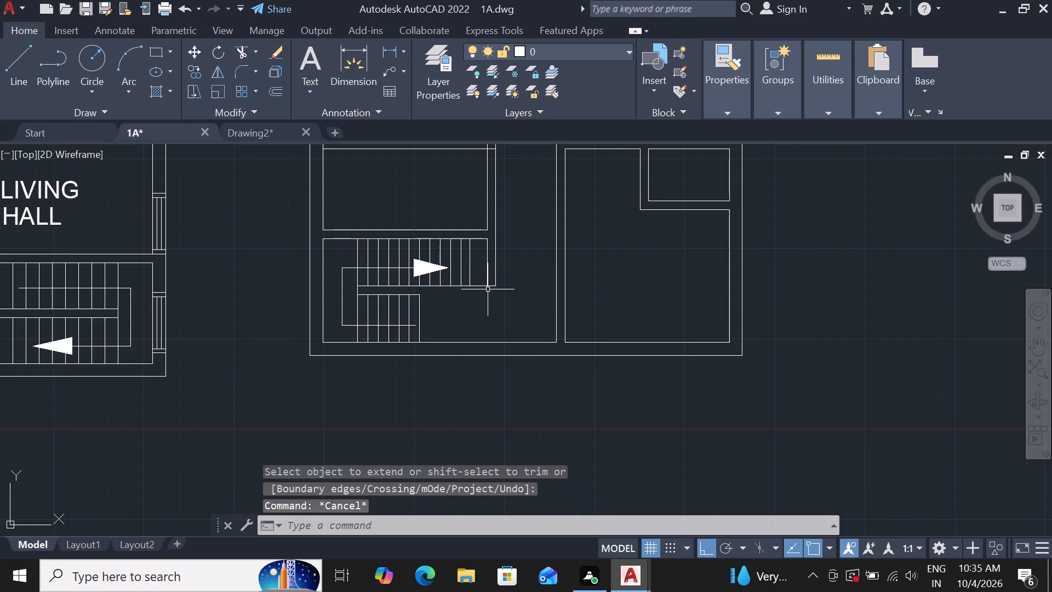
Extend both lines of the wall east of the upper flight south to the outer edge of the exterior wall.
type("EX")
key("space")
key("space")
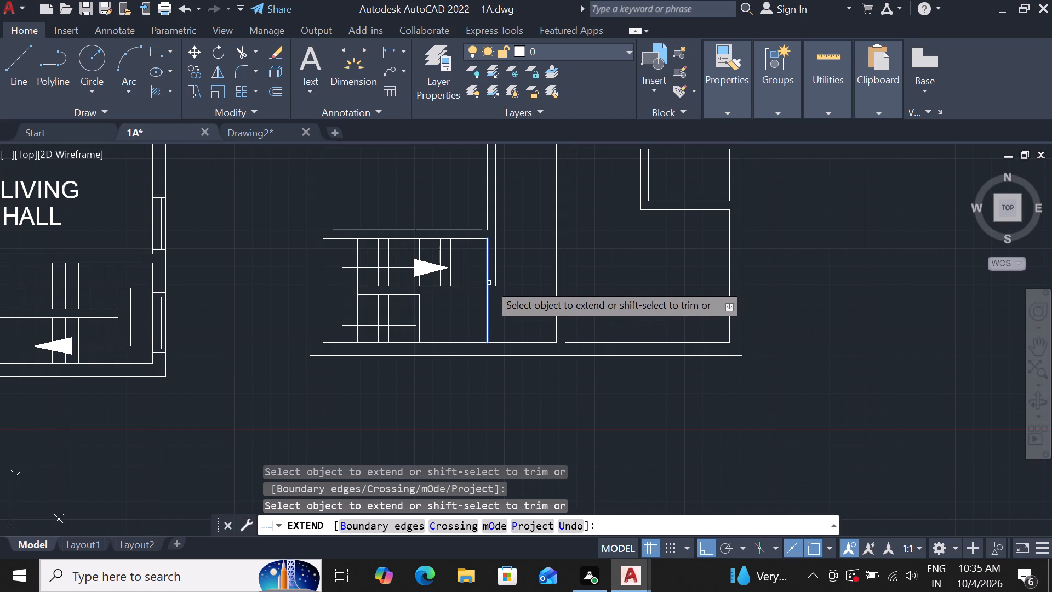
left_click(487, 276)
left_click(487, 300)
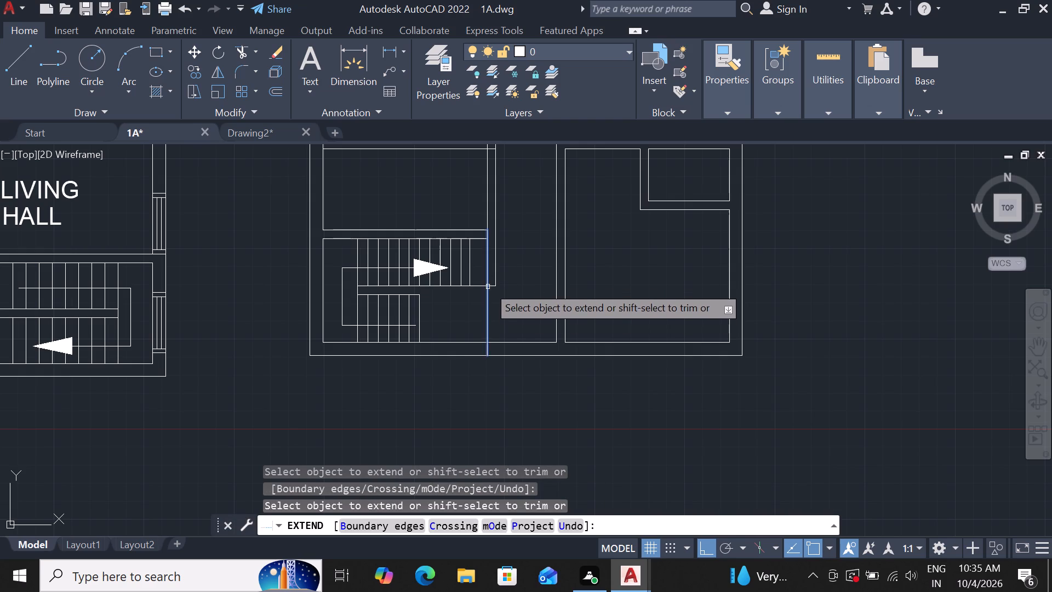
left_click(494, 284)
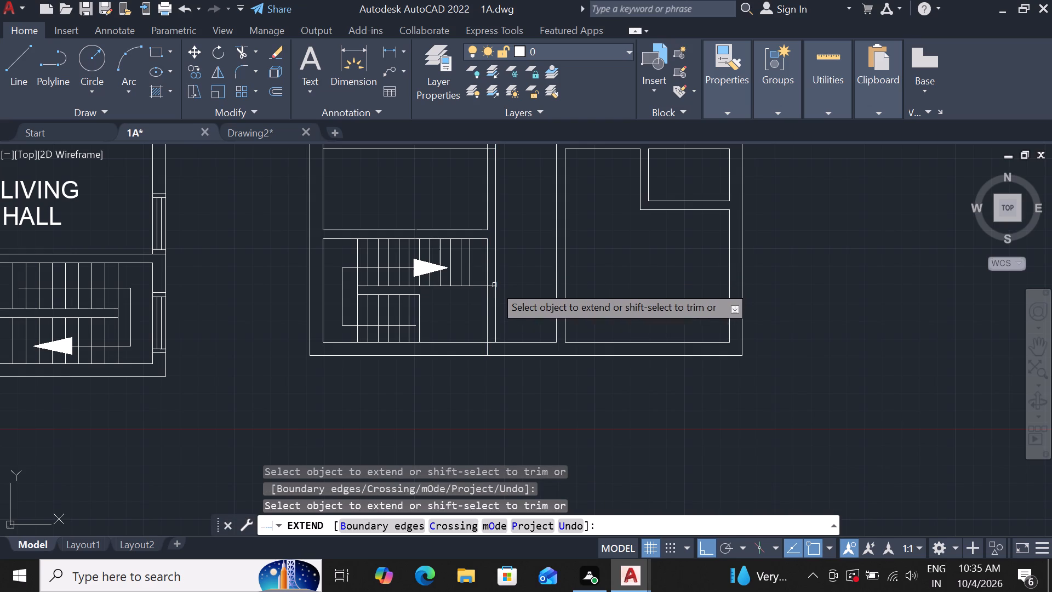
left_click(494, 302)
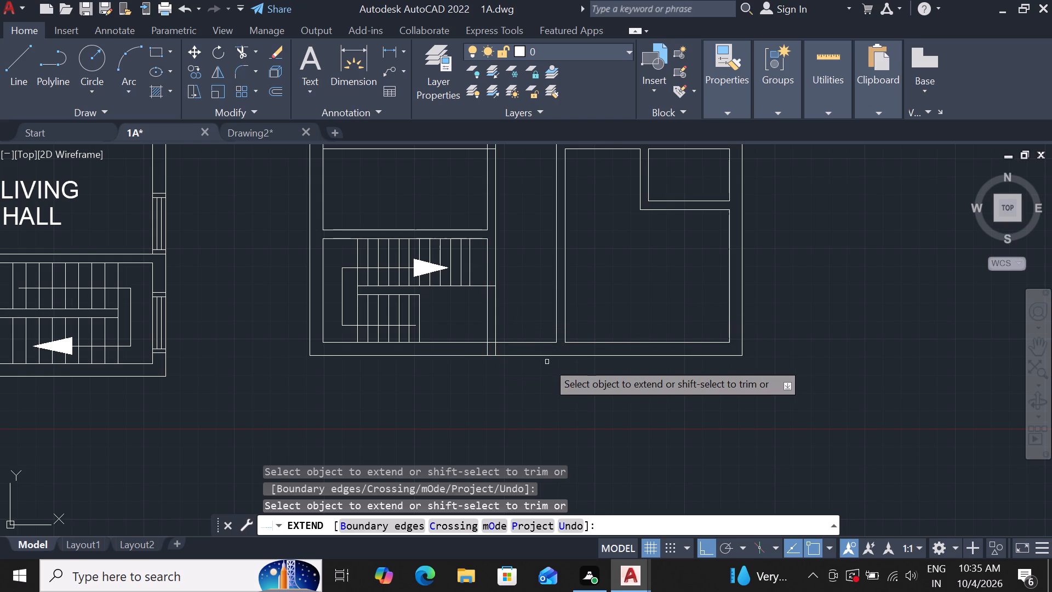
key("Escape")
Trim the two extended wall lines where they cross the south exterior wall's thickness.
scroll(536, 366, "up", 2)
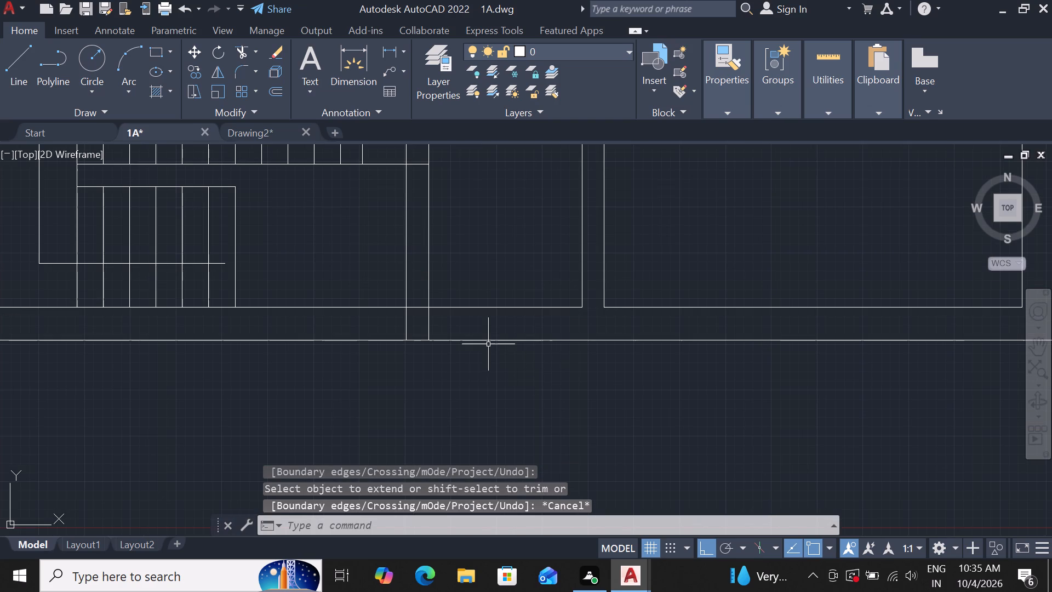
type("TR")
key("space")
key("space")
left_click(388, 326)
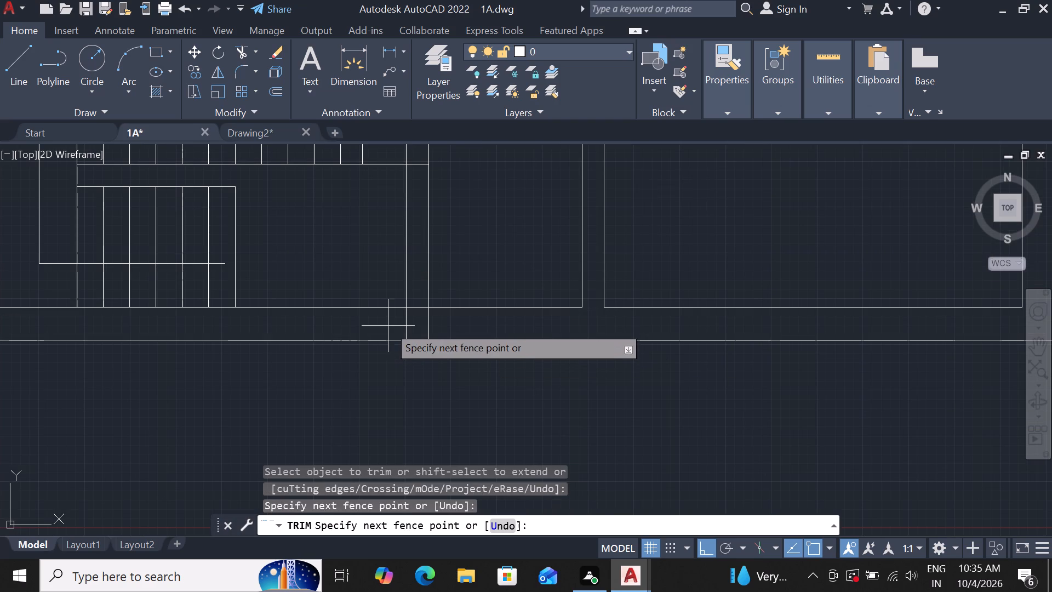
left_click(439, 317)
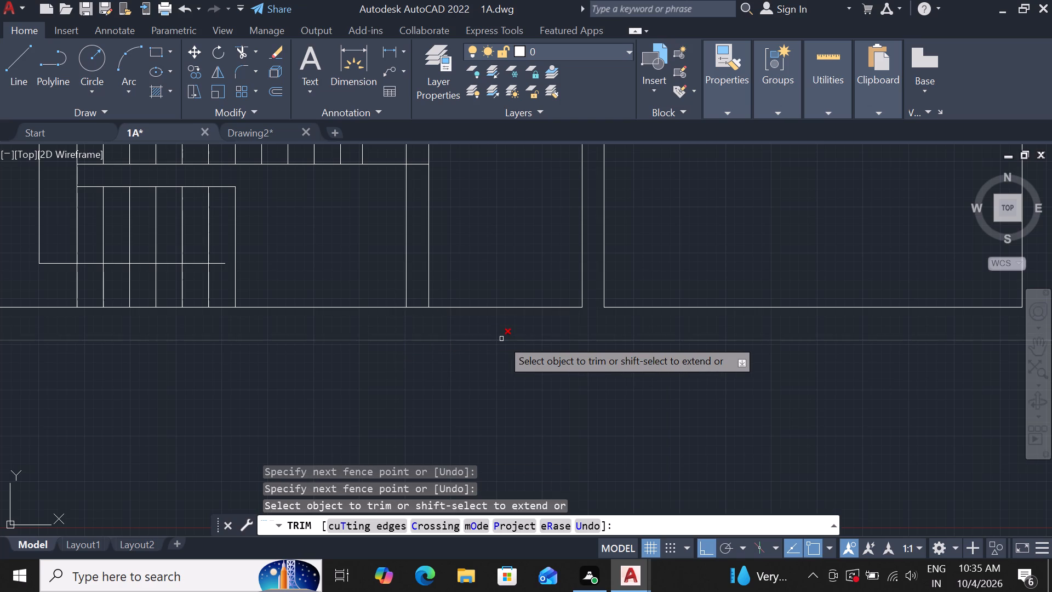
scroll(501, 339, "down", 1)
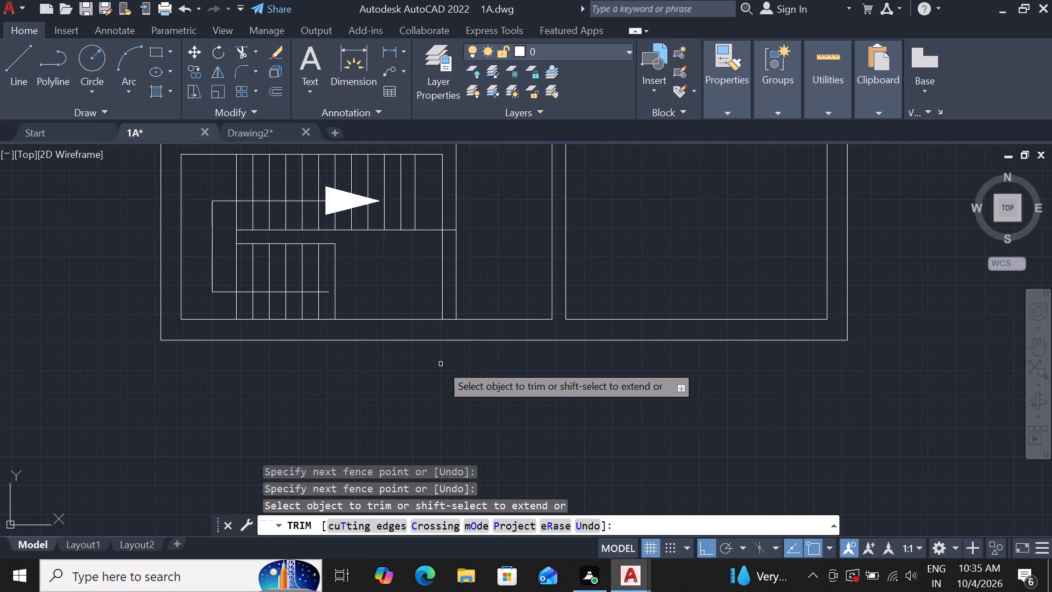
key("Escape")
Draw a 9" line south across the exterior wall from the foot of the stairwell's outer east wall line.
type("L")
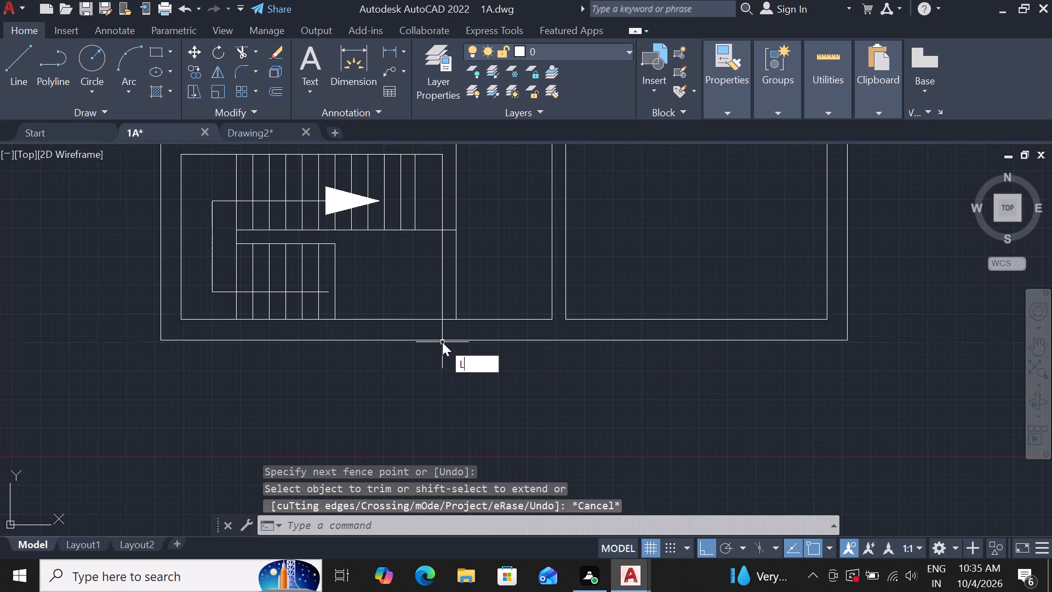
key("space")
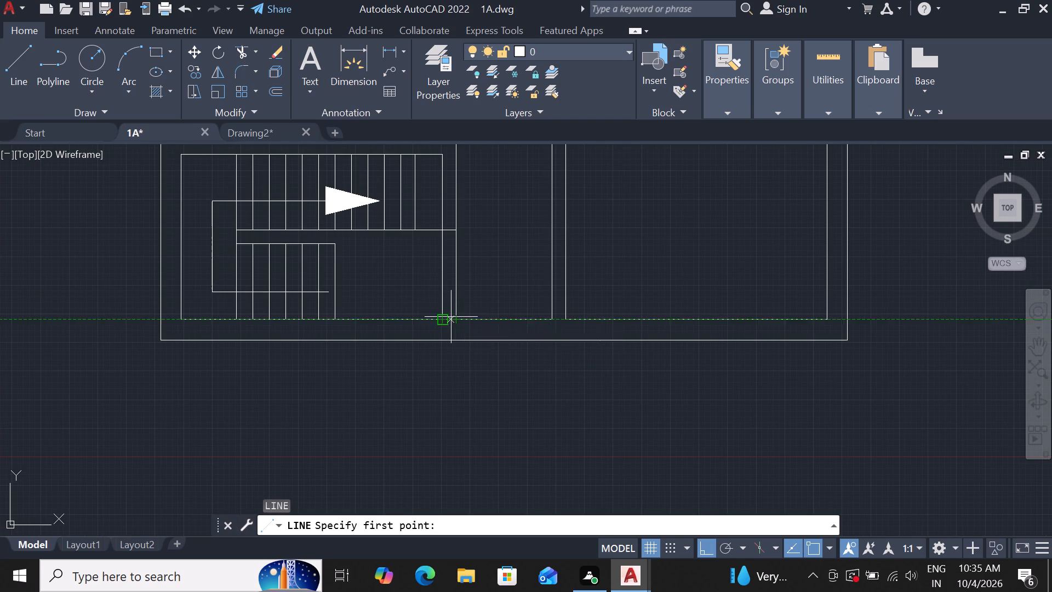
left_click(454, 317)
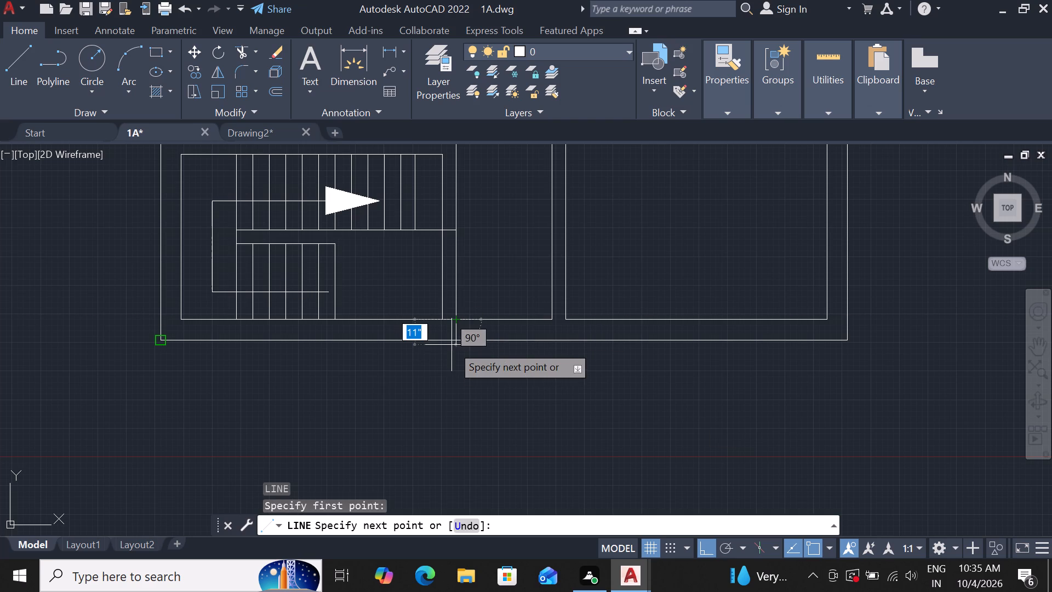
type("9\"")
key("Return")
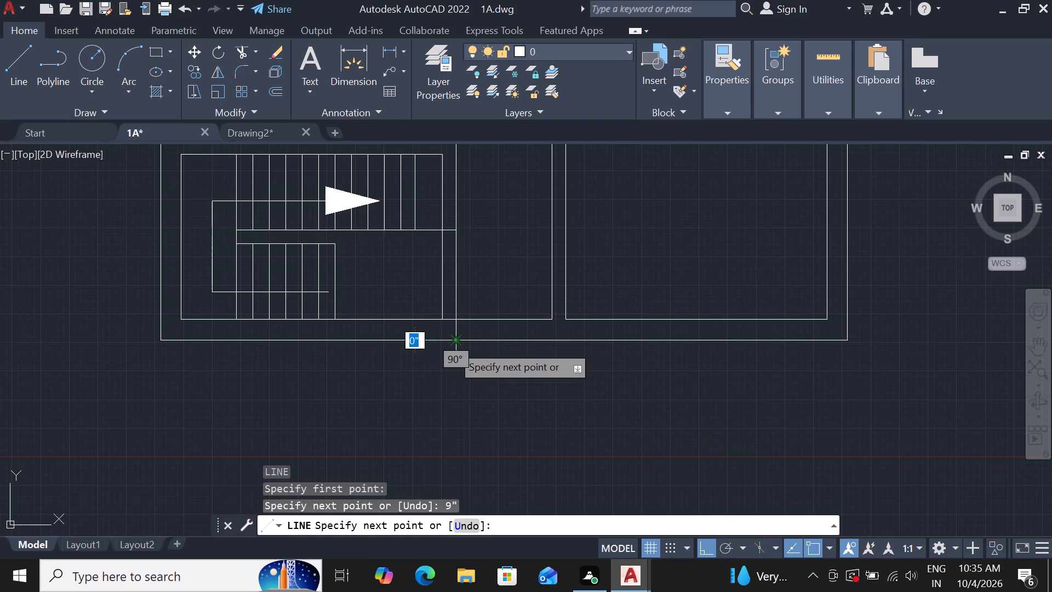
key("space")
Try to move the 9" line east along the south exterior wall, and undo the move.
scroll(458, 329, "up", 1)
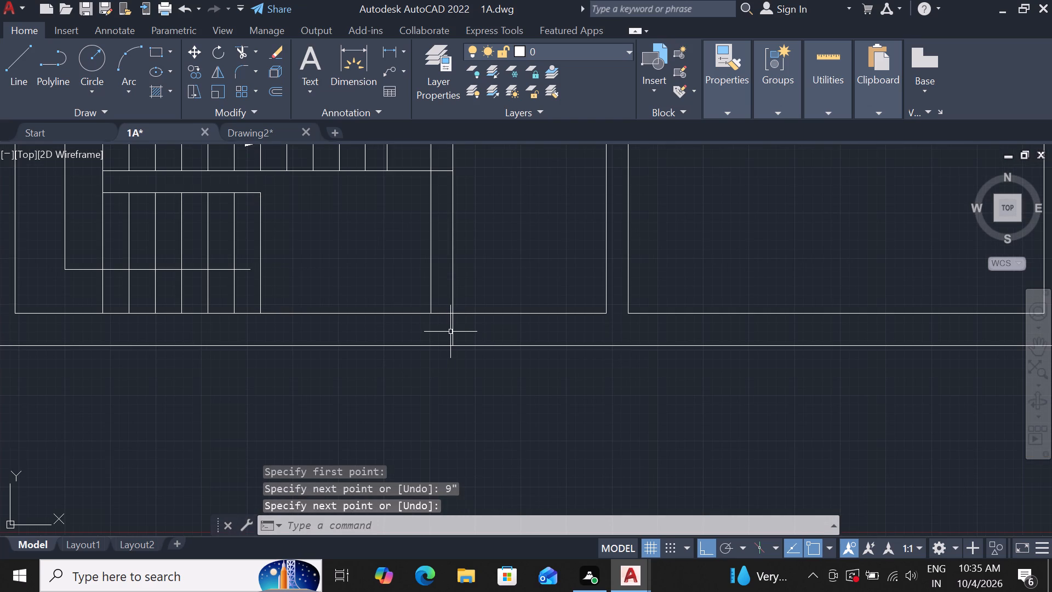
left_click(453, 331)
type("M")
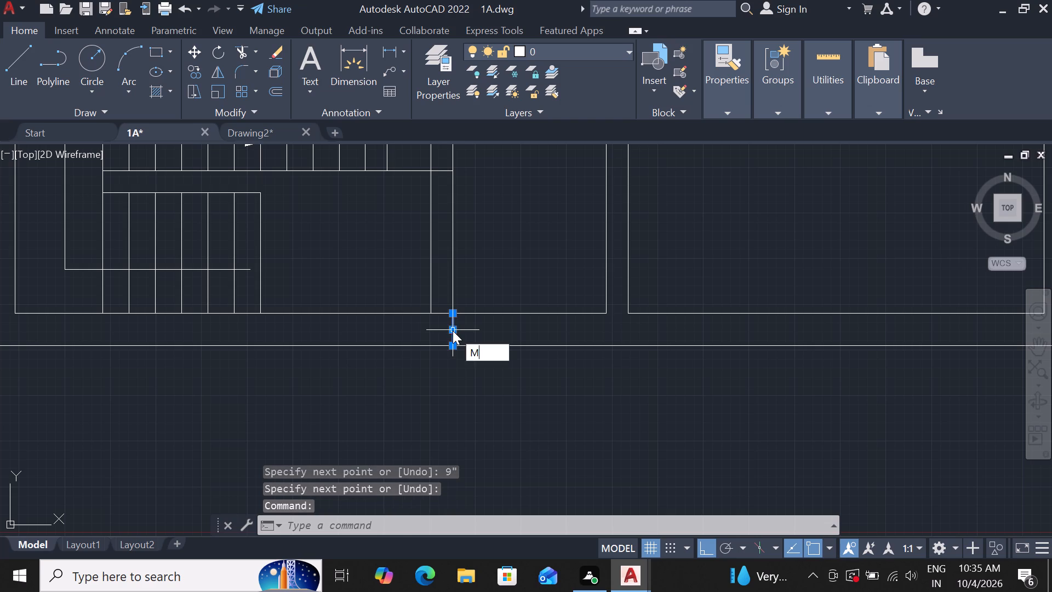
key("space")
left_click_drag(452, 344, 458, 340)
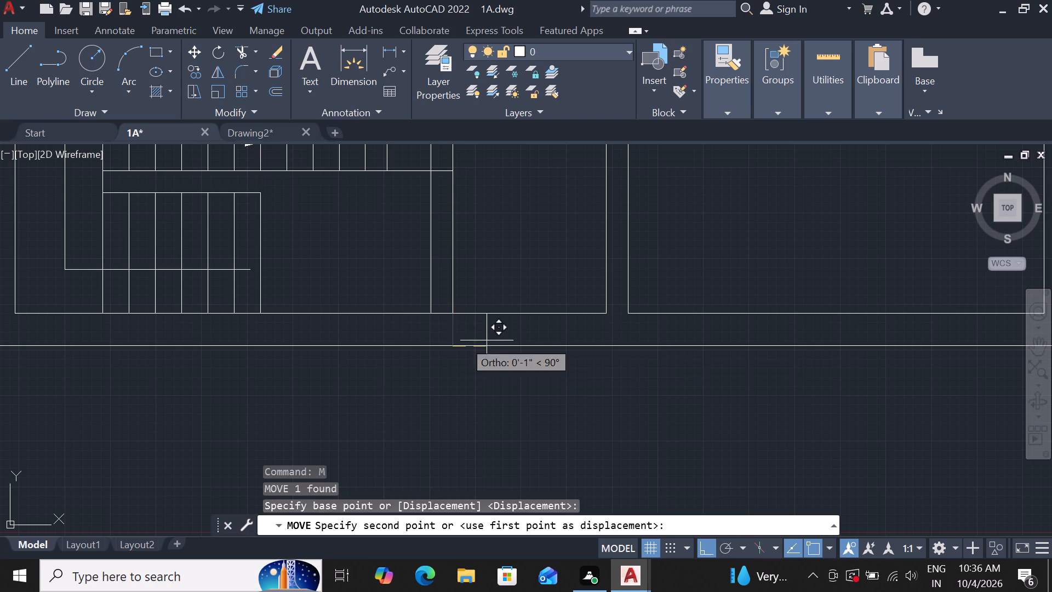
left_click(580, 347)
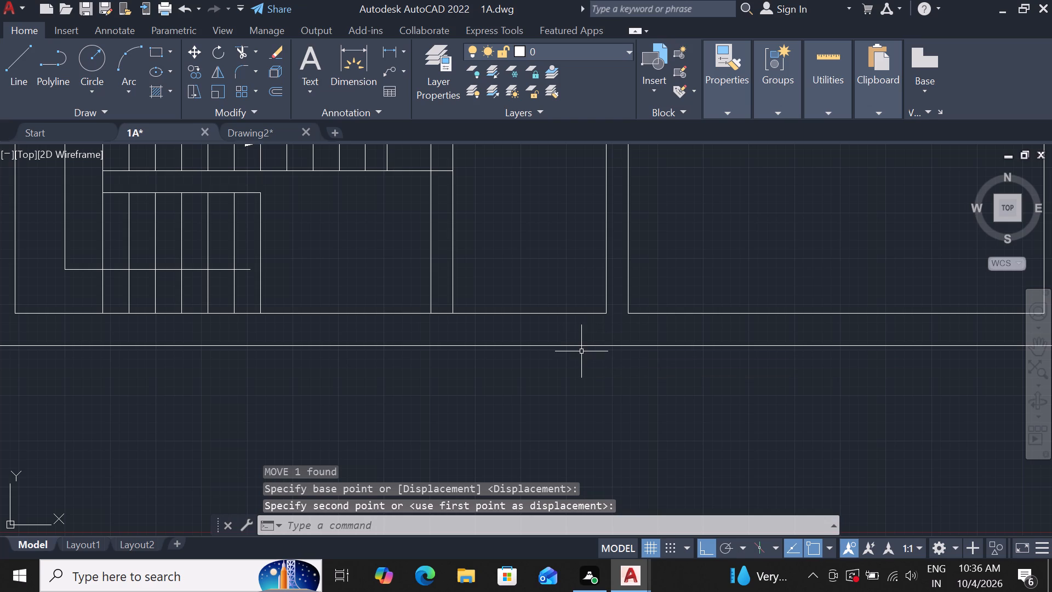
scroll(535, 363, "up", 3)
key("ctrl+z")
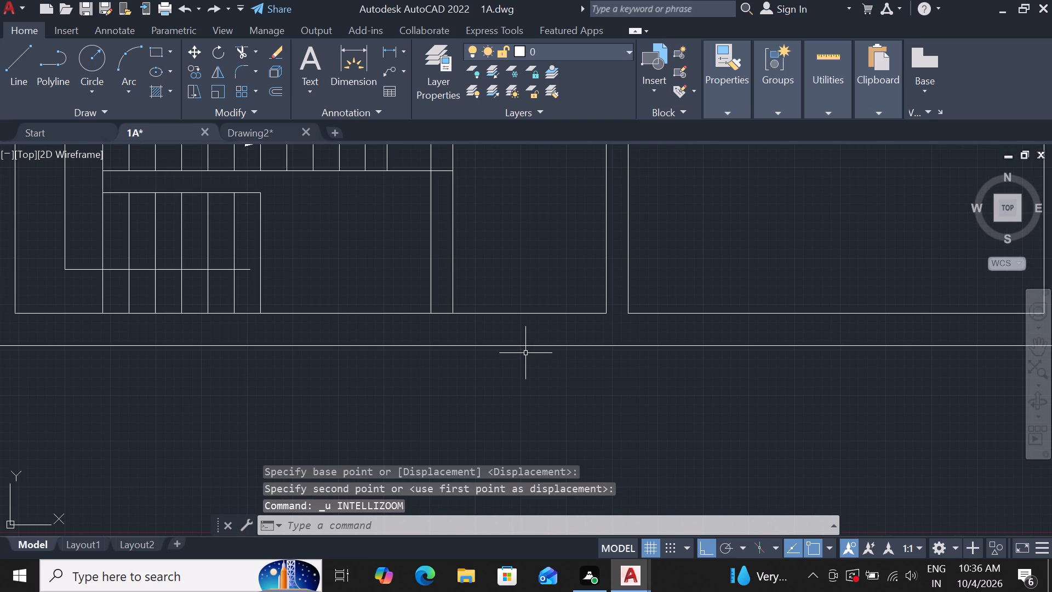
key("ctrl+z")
Move the 9" line 3'-6" east to the inner corner where the passage's east wall meets the south wall.
scroll(525, 353, "down", 3, "ctrl")
scroll(493, 341, "up", 2)
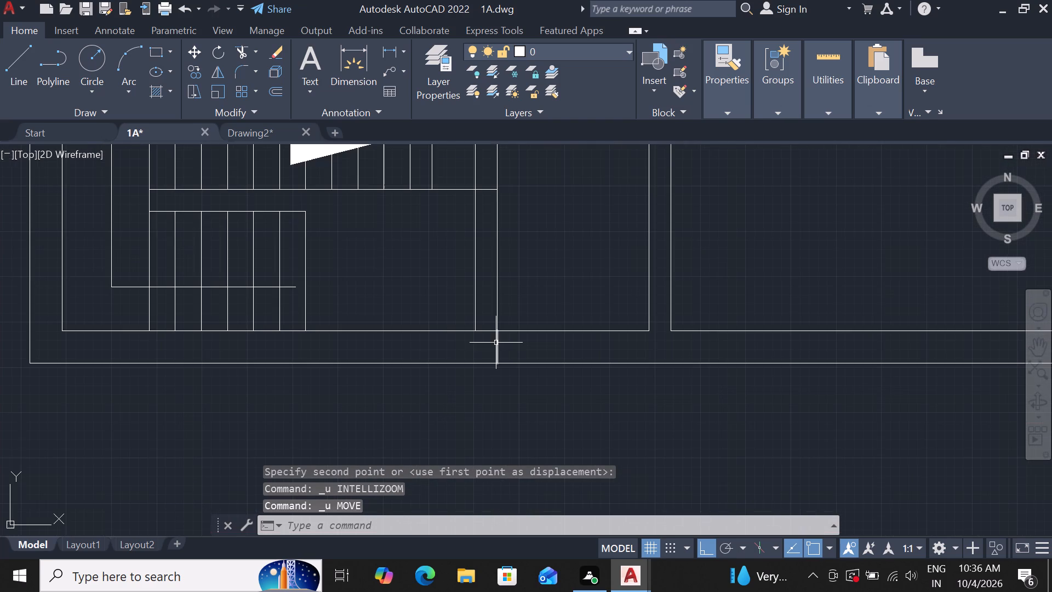
left_click(498, 355)
type("M")
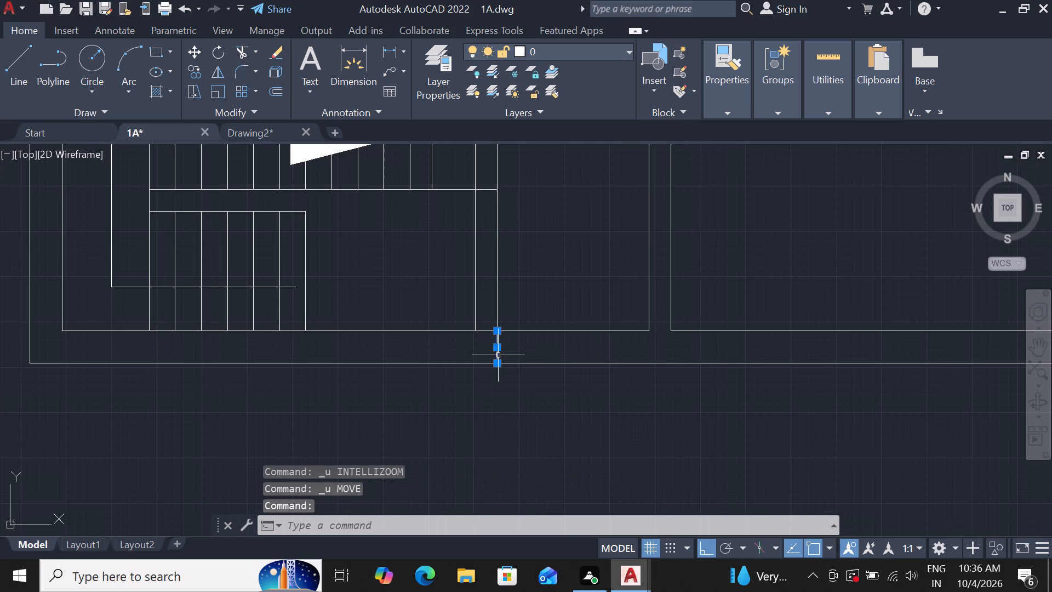
key("space")
left_click_drag(499, 331, 511, 328)
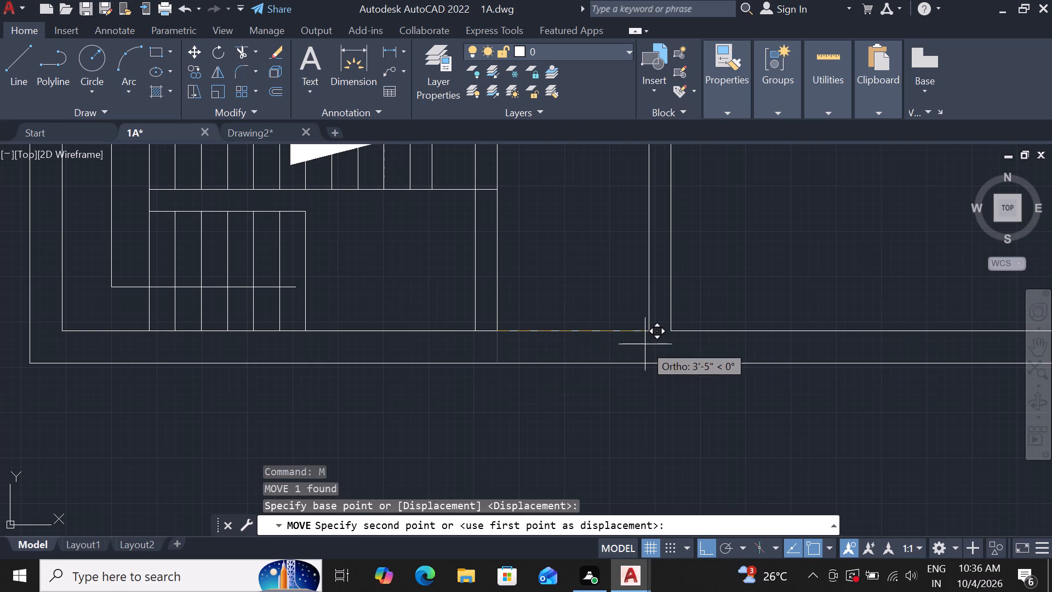
key("F9")
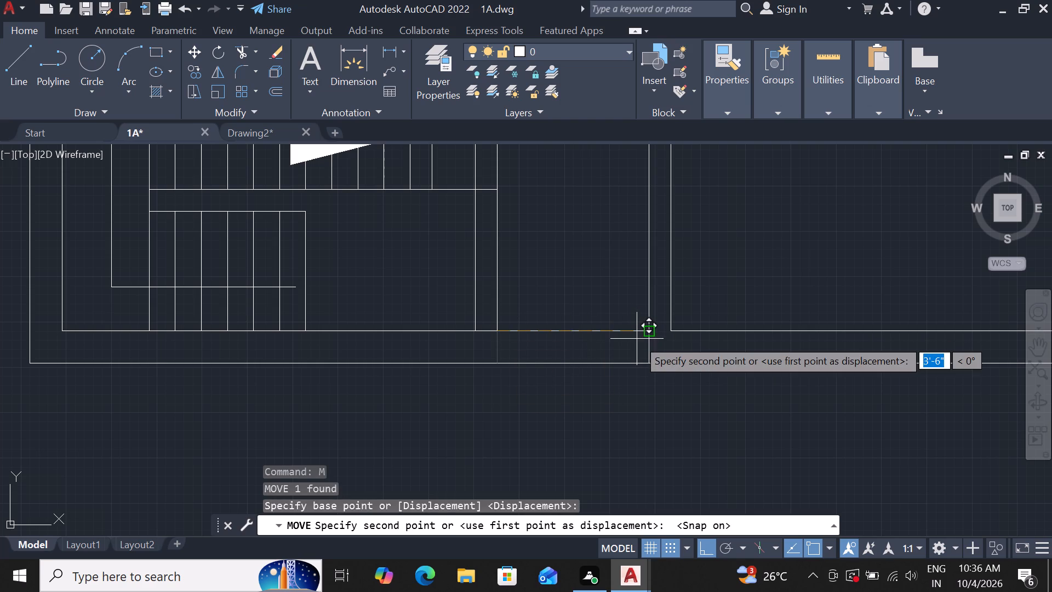
key("F9")
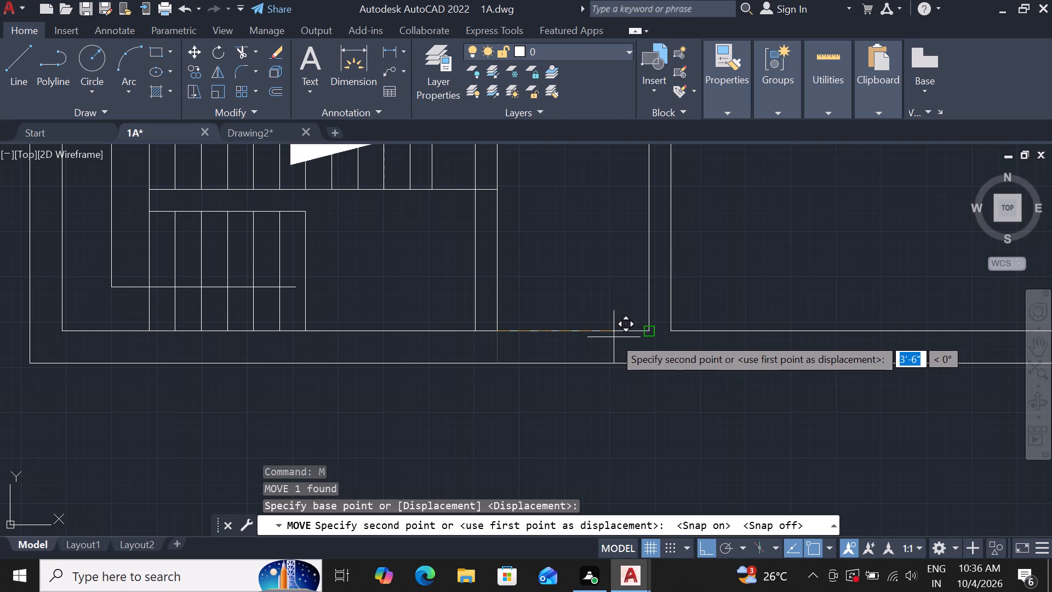
left_click(614, 337)
key("Escape")
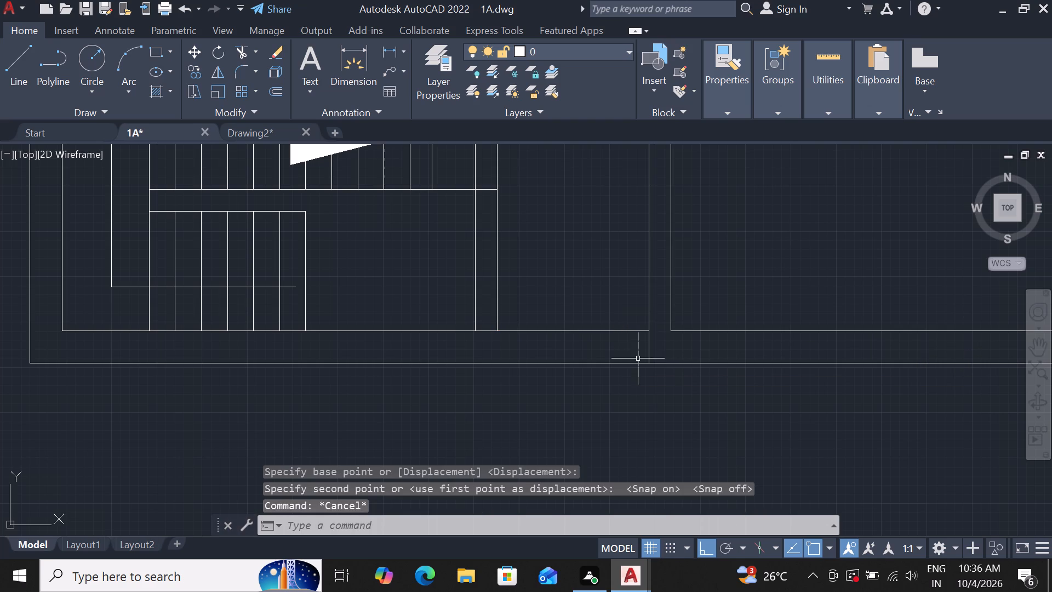
Offset the 9" line 1' to the west within the south exterior wall.
left_click(651, 349)
key("o")
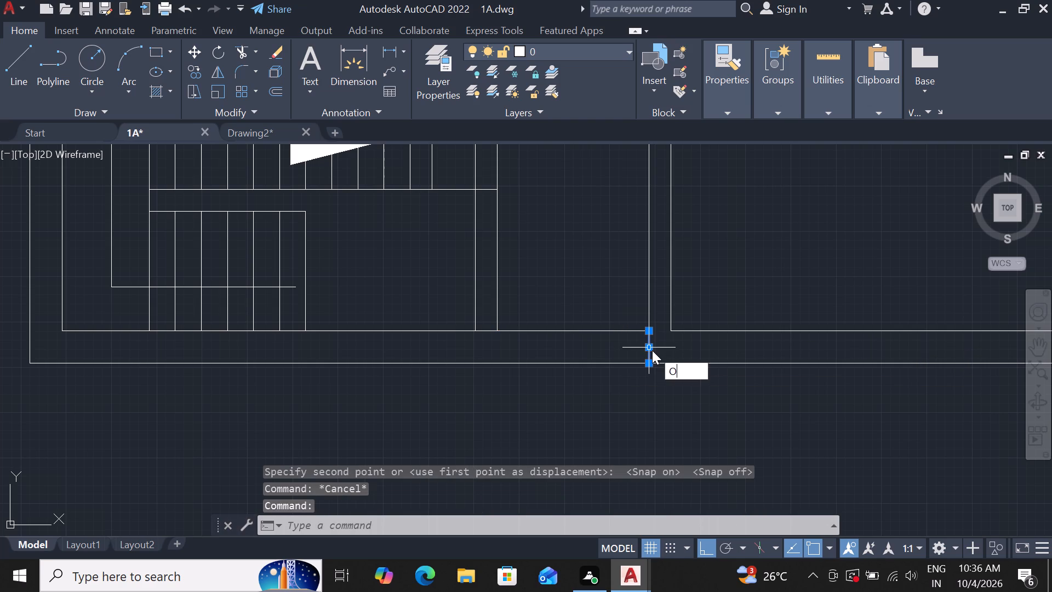
type("F")
key("space")
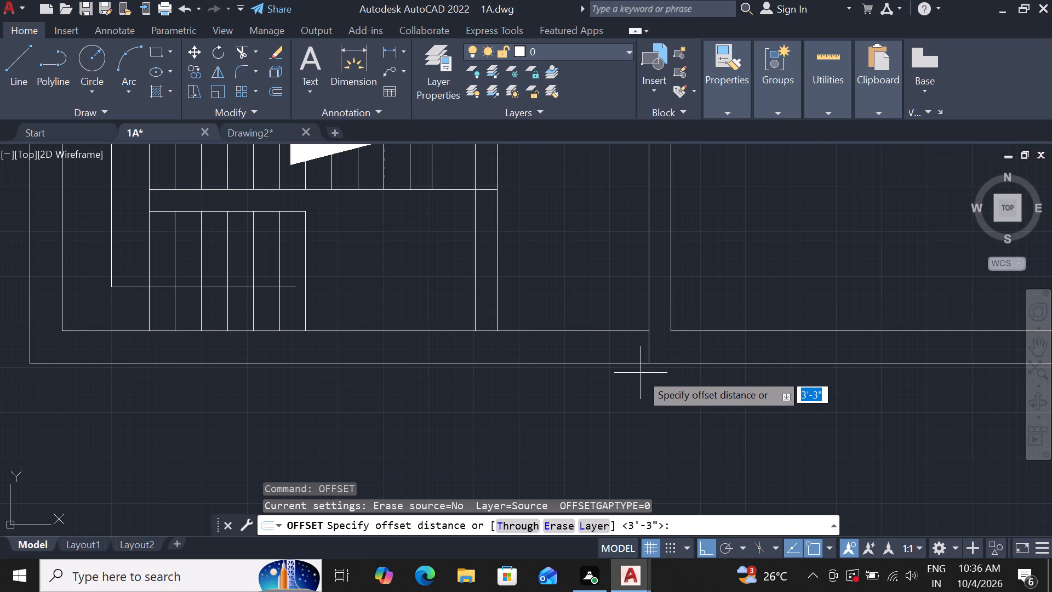
type("1'")
key("Return")
left_click(633, 374)
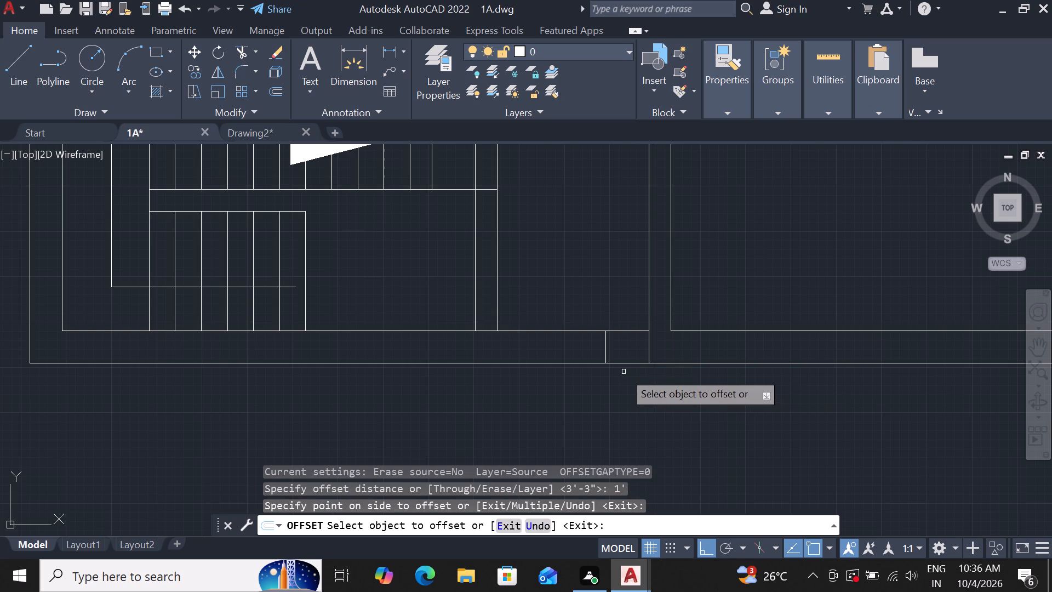
scroll(624, 372, "down", 2)
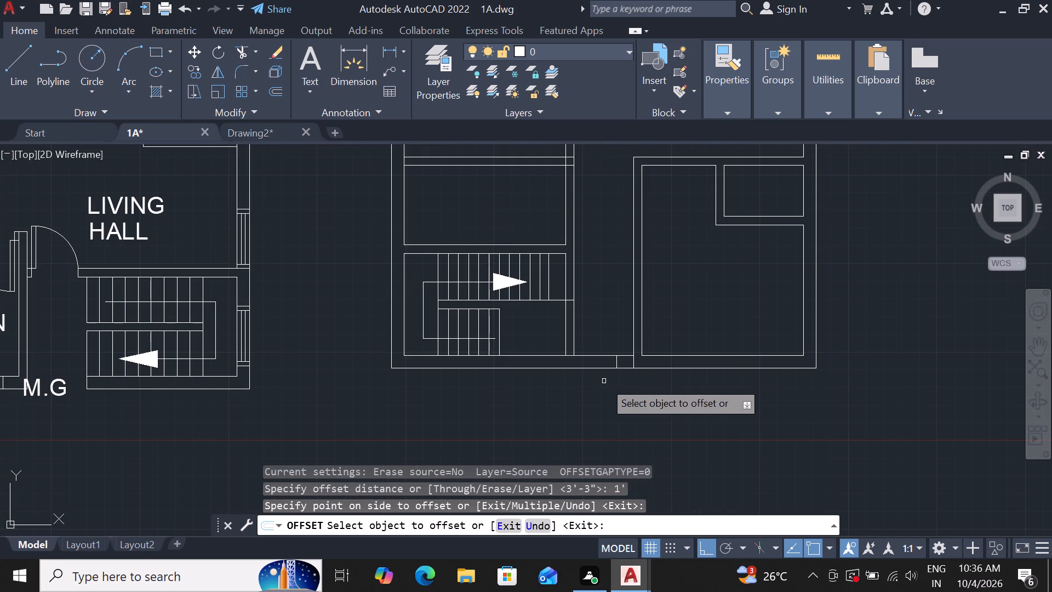
scroll(607, 395, "up", 1)
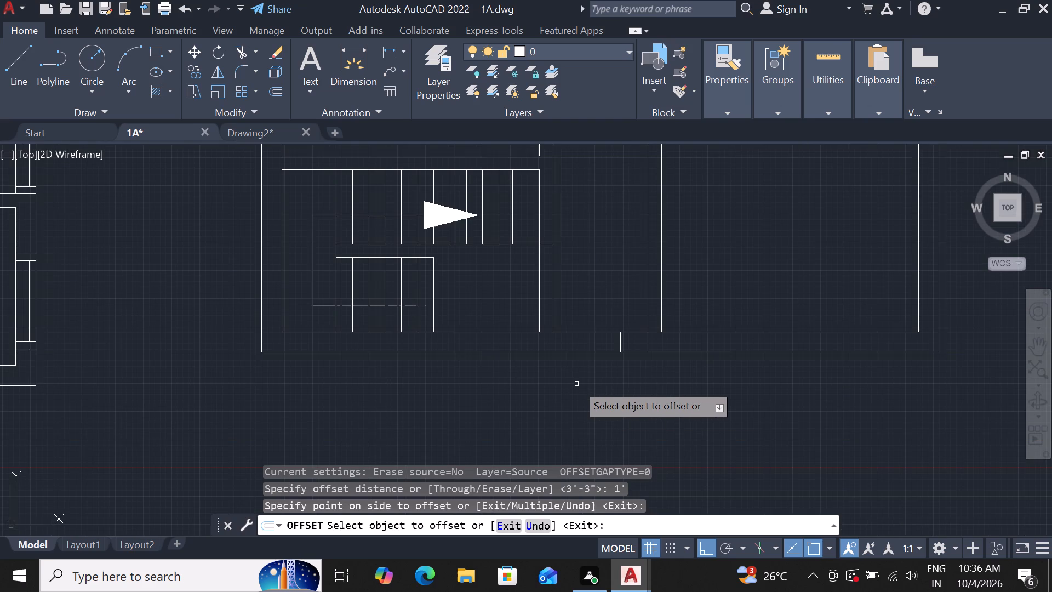
scroll(576, 384, "down", 1)
scroll(499, 379, "up", 1)
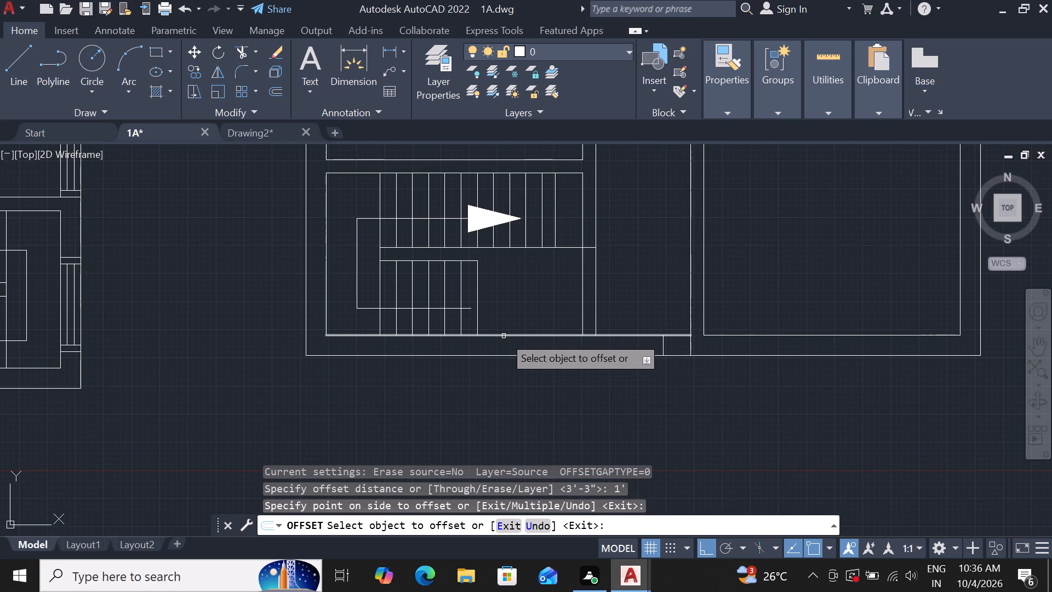
key("Escape")
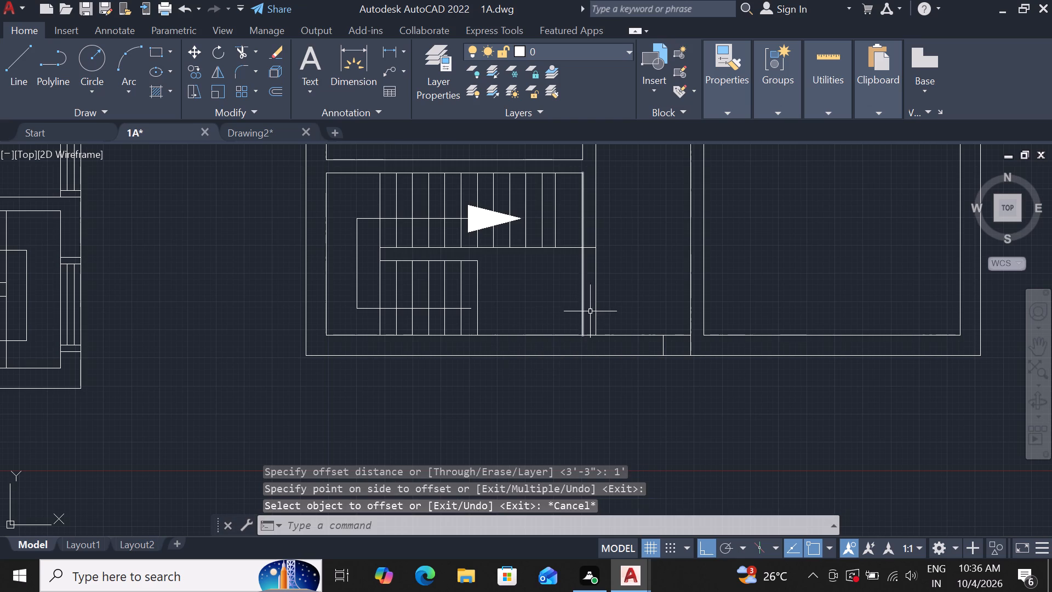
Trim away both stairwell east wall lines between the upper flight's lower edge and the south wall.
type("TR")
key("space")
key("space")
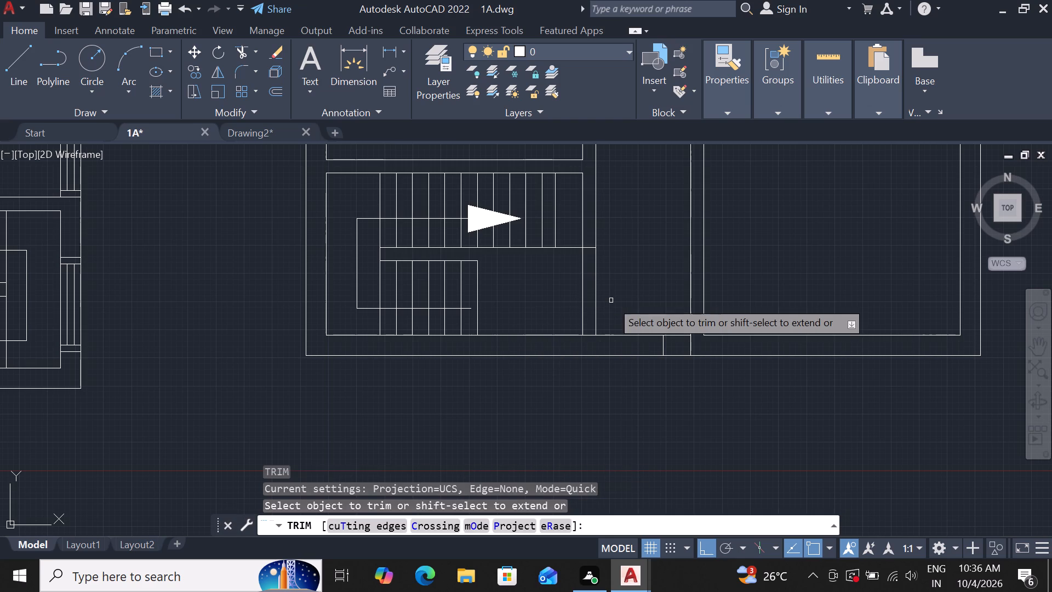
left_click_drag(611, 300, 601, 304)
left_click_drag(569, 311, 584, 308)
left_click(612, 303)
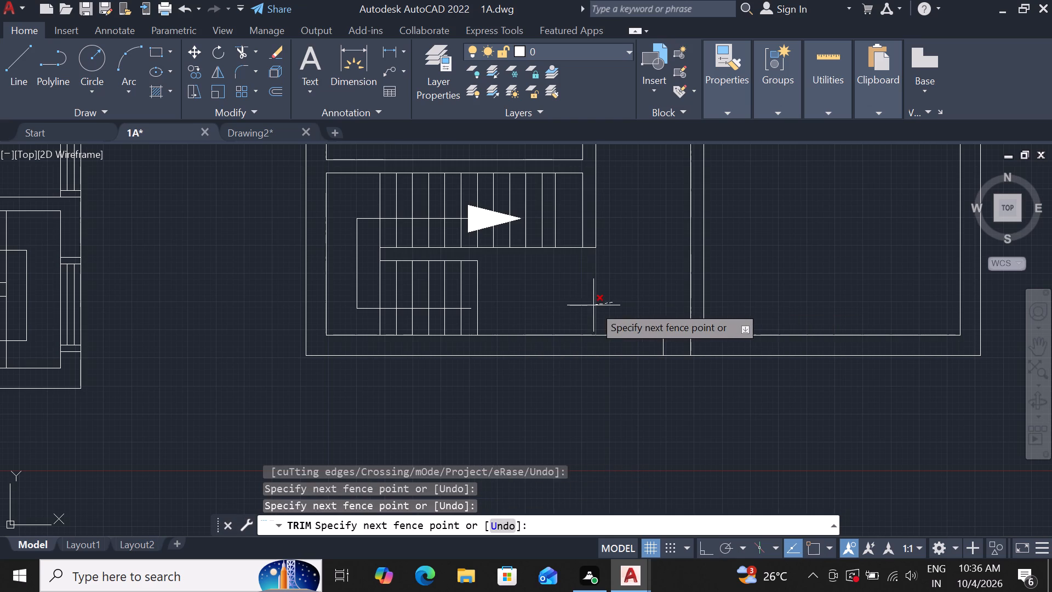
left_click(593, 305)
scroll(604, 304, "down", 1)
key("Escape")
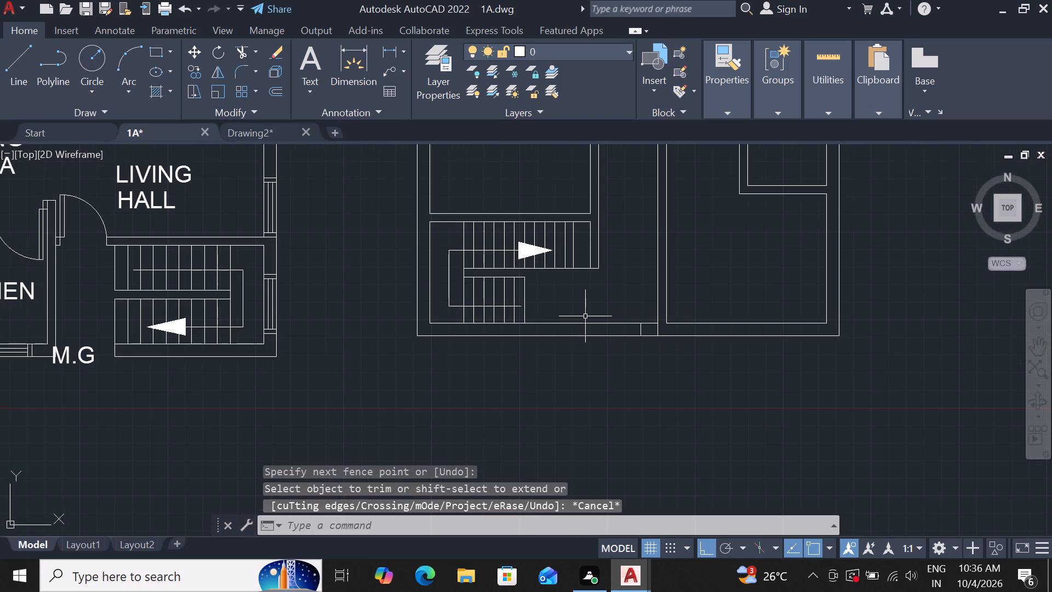
Draw a 9" line south across the exterior wall from the foot of the lower flight's easternmost tread line.
type("L")
key("space")
scroll(499, 341, "up", 3)
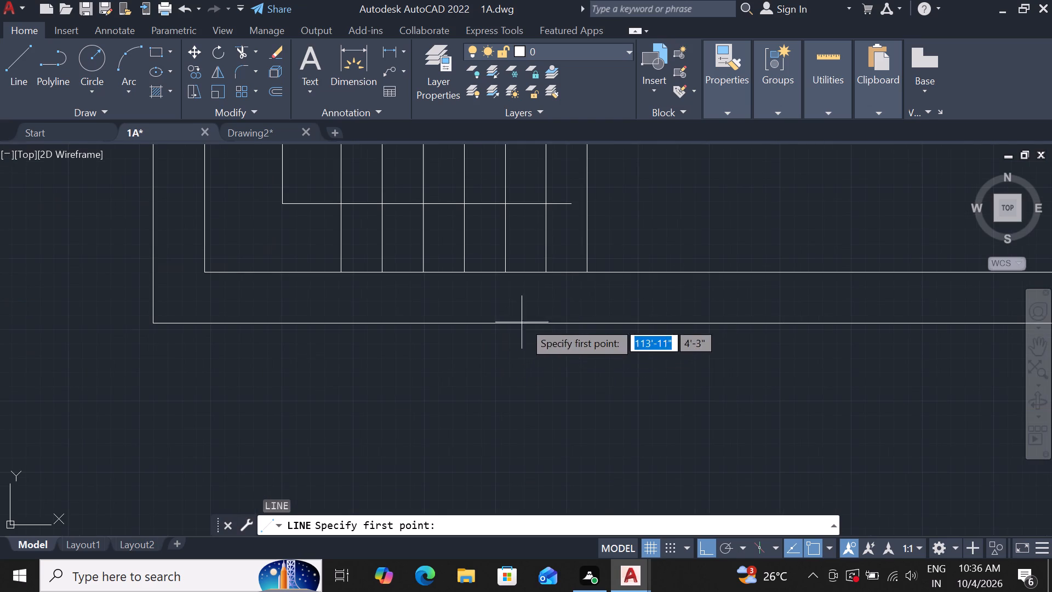
left_click(590, 276)
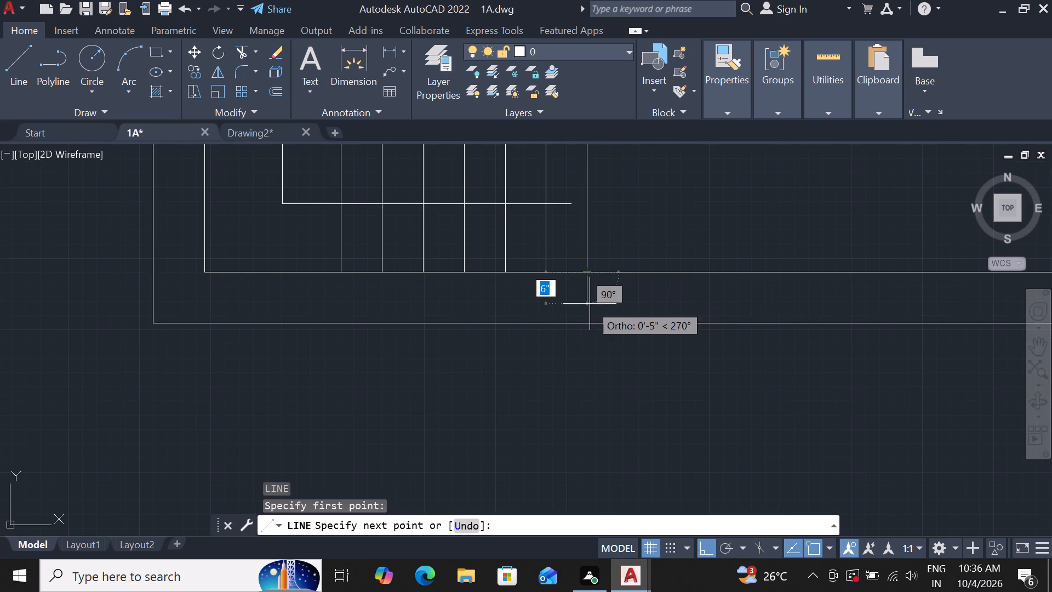
type("9\"")
key("Return")
key("Escape")
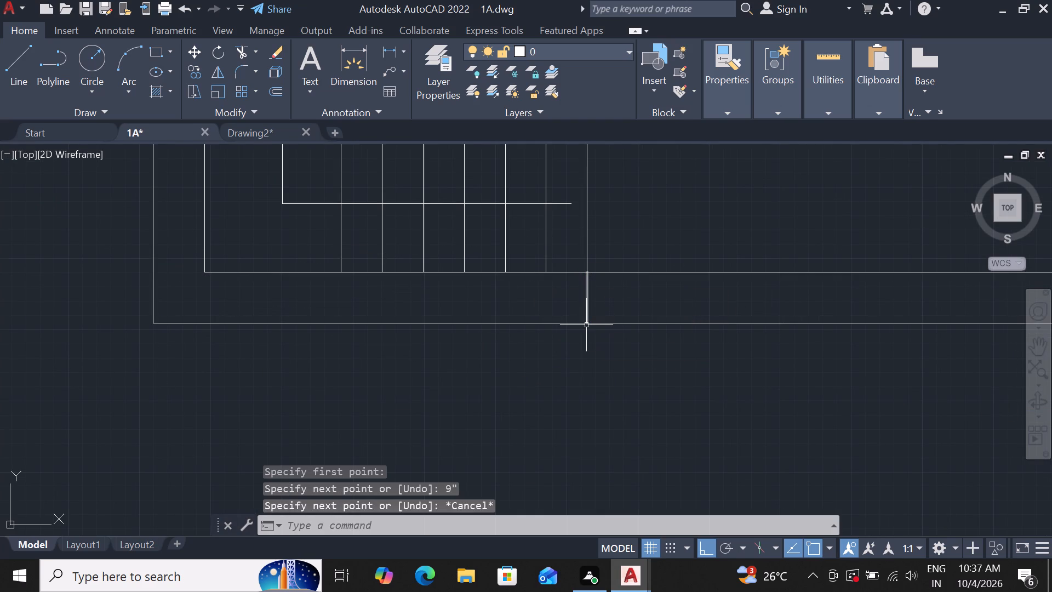
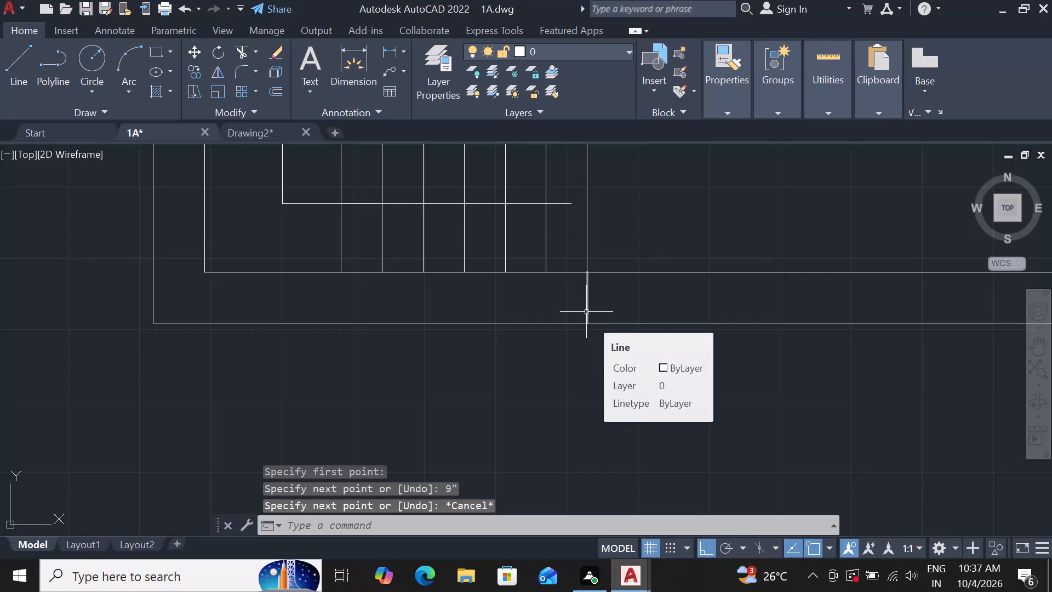
Offset the 9" line at the foot of the easternmost tread 1' to the west and 1' to the east.
left_click(586, 312)
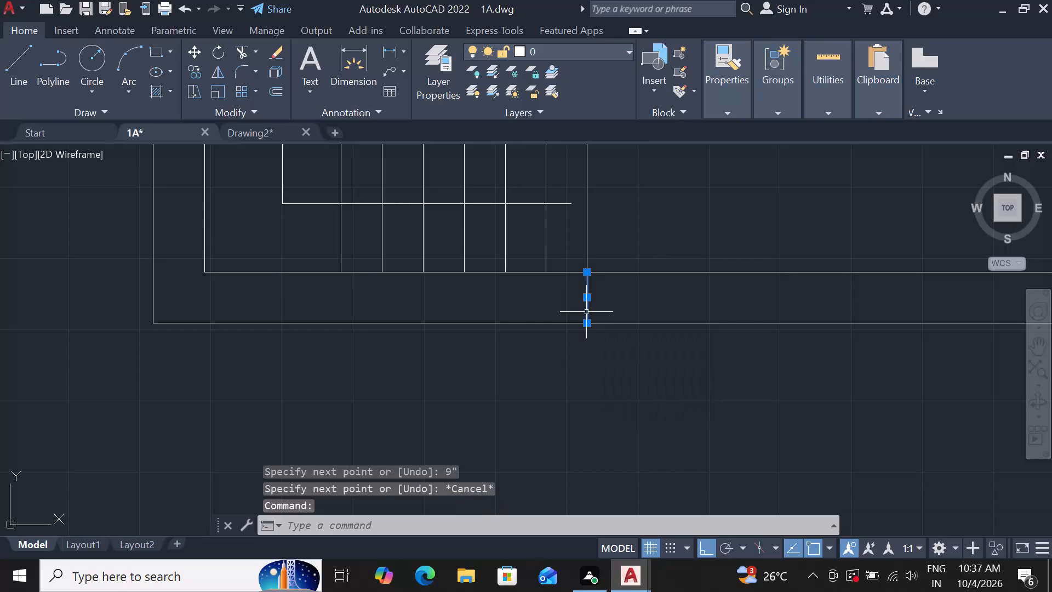
key("o")
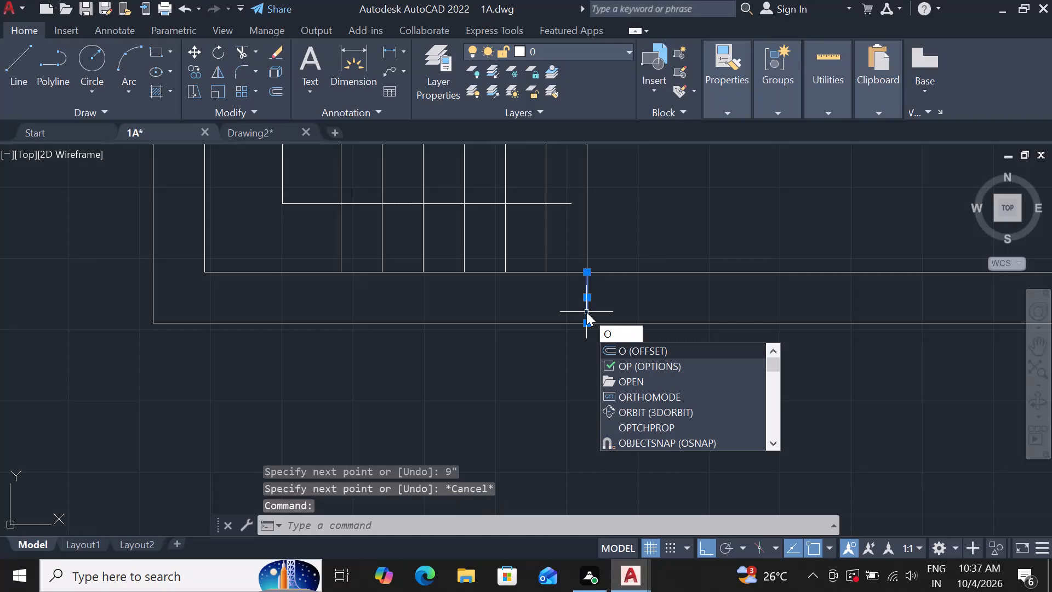
type("F 1'")
key("Return")
left_click(656, 316)
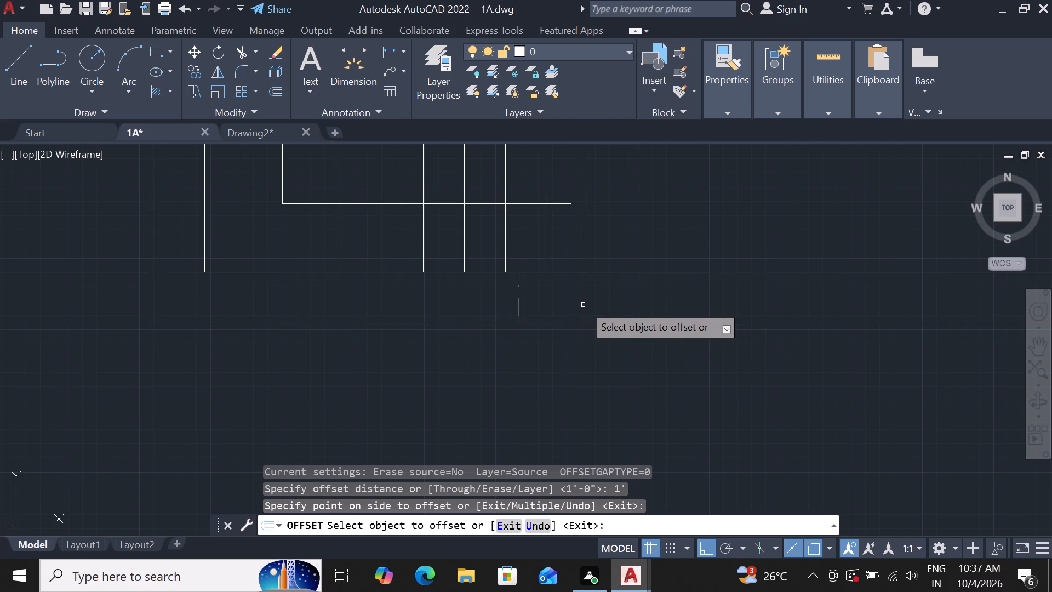
left_click_drag(588, 301, 599, 299)
left_click(729, 304)
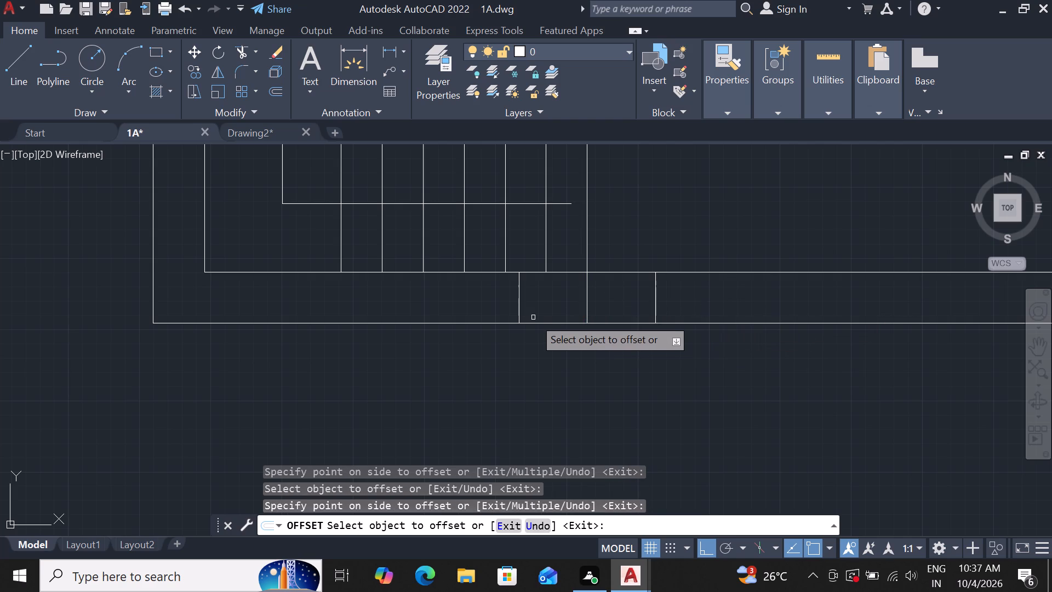
key("Escape")
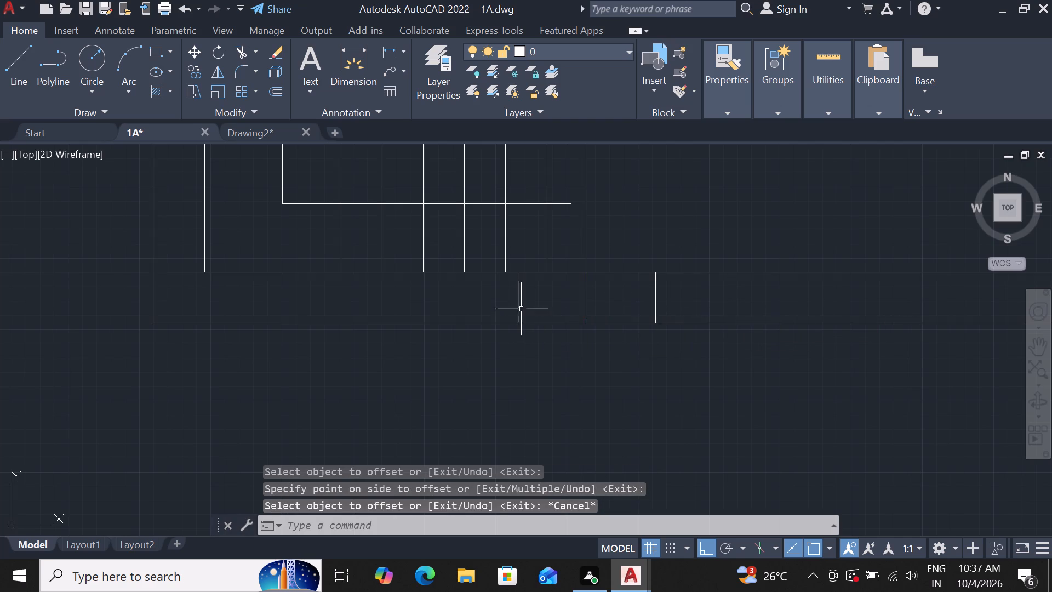
Erase the western copy and the original 9" line from the south exterior wall, keeping the eastern copy.
left_click(520, 311)
key("Delete")
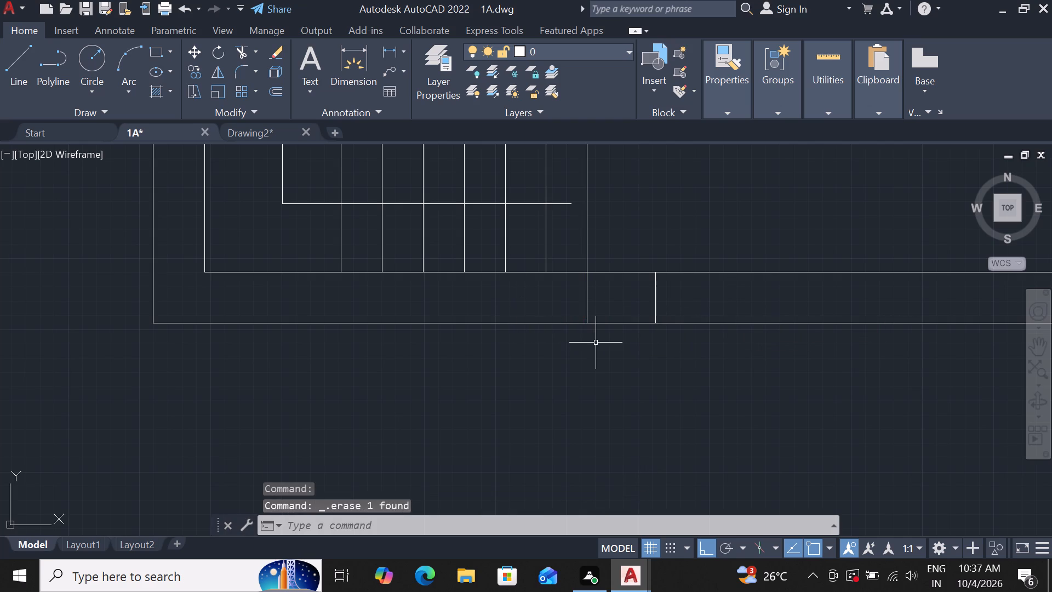
left_click(587, 311)
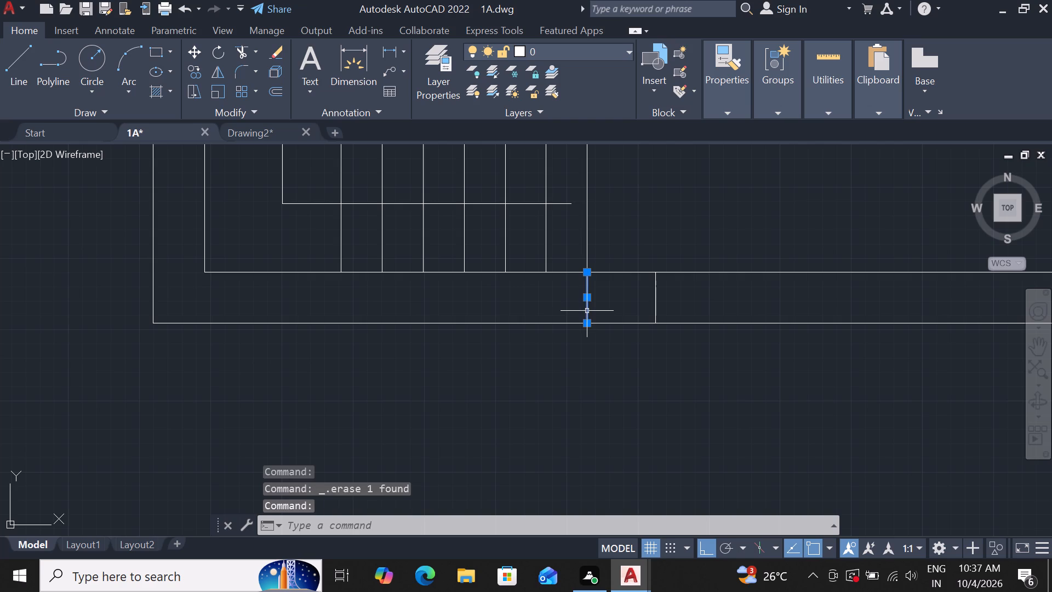
key("Delete")
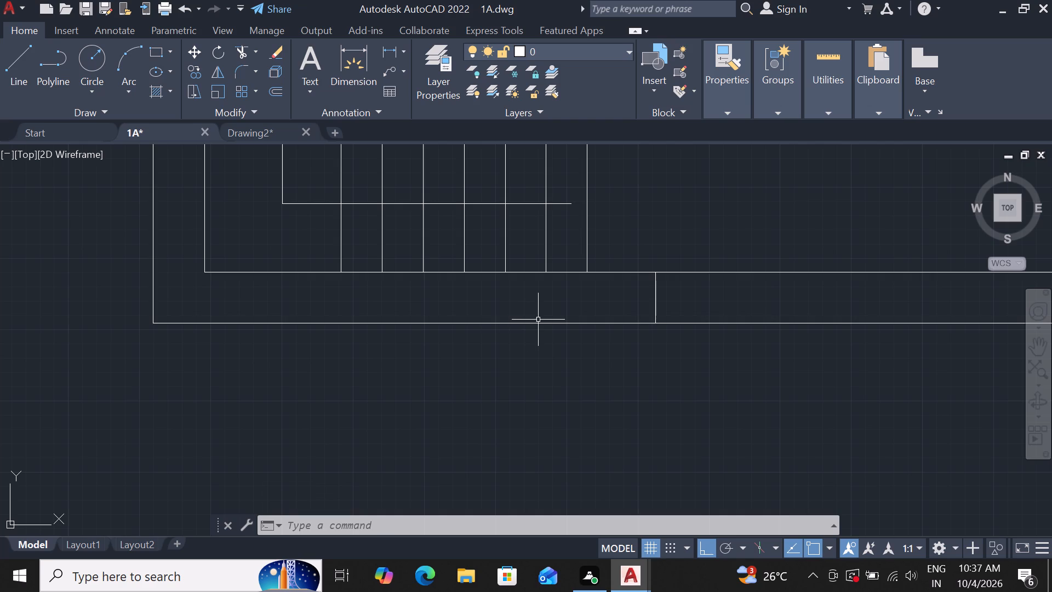
Trim both south exterior wall lines between the two 9" lines to open the wall between the stairs and the southeast room.
scroll(538, 320, "down", 1)
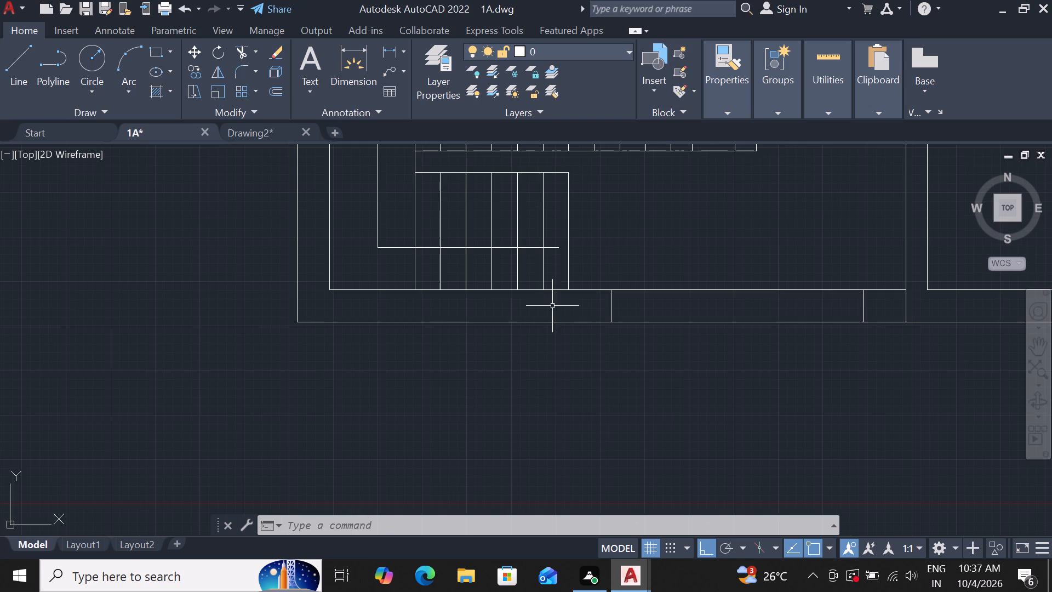
type("TR")
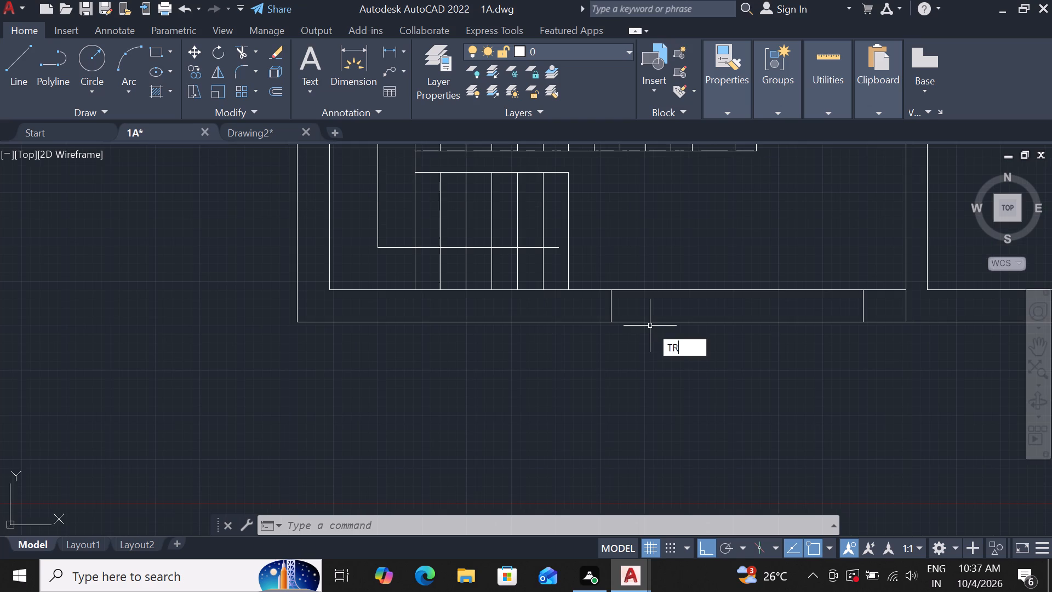
key("space")
key("space")
left_click_drag(699, 271, 694, 296)
left_click(693, 321)
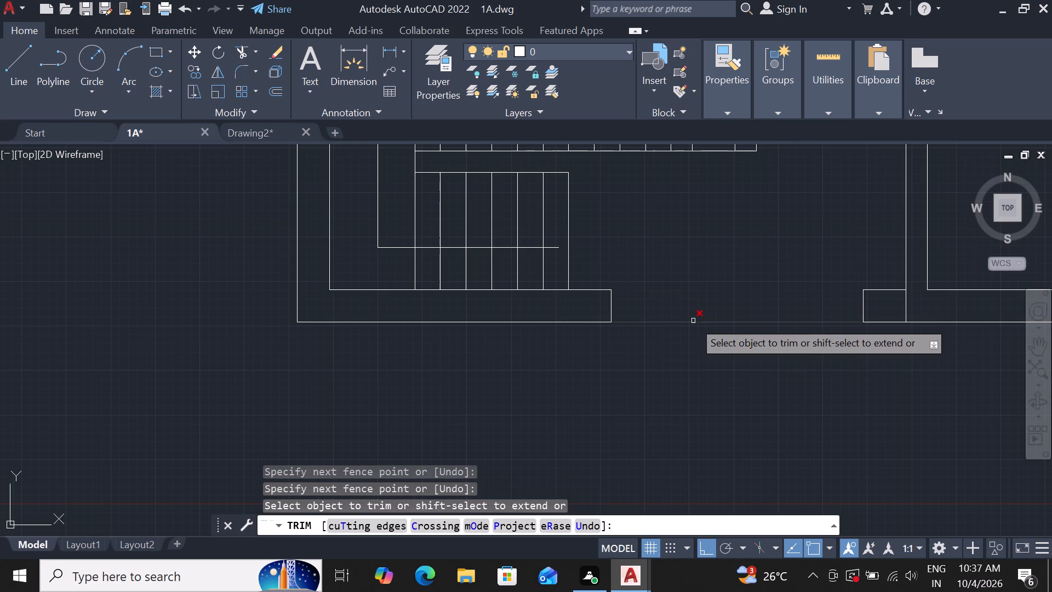
Trim away the passage's east wall line where it crosses the south exterior wall.
scroll(610, 365, "down", 2)
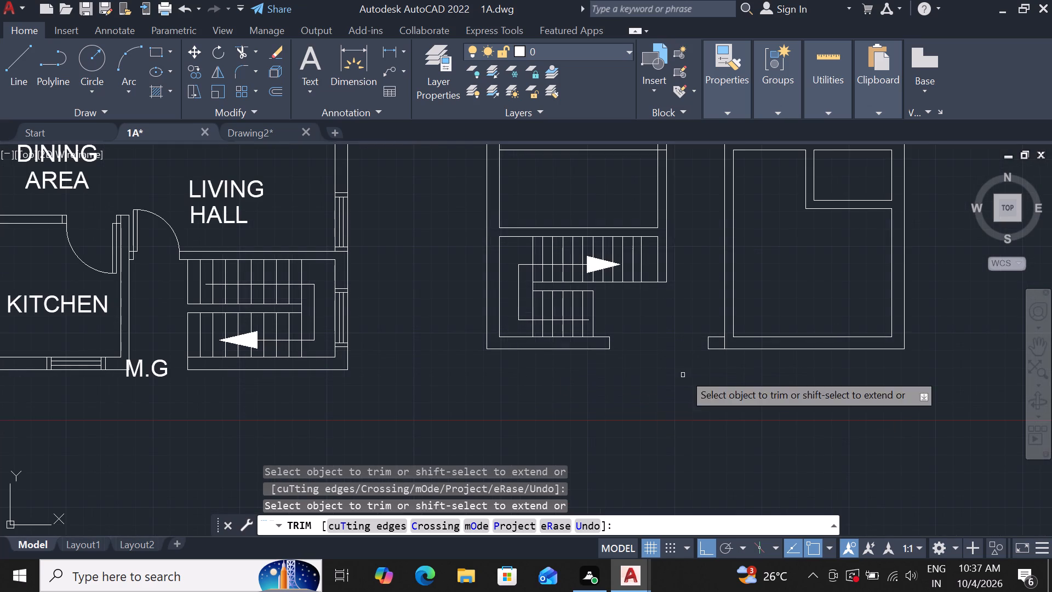
scroll(722, 346, "up", 3)
left_click(716, 344)
scroll(637, 374, "down", 3)
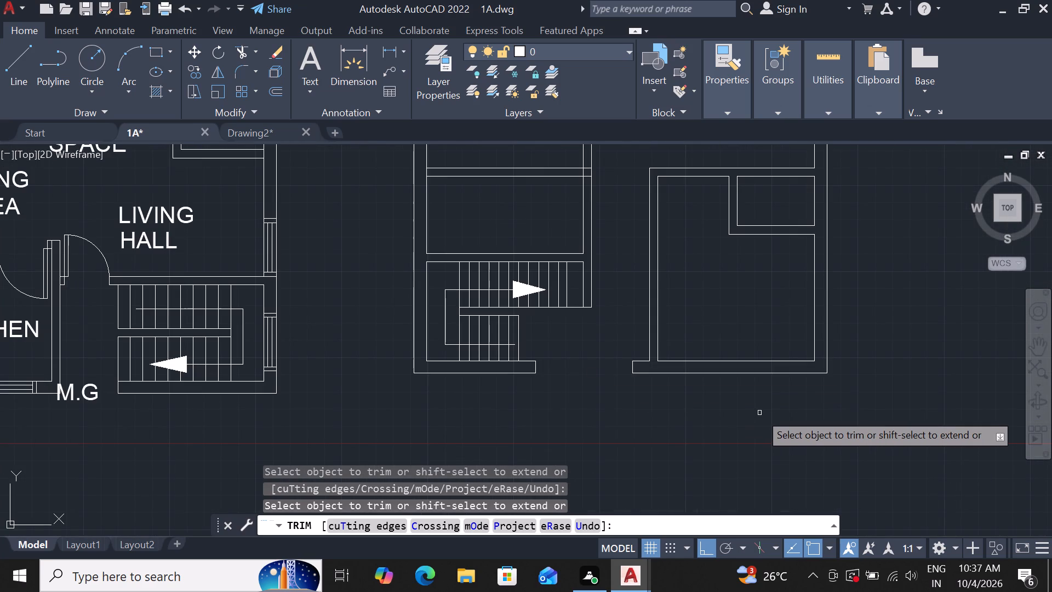
scroll(774, 398, "down", 1)
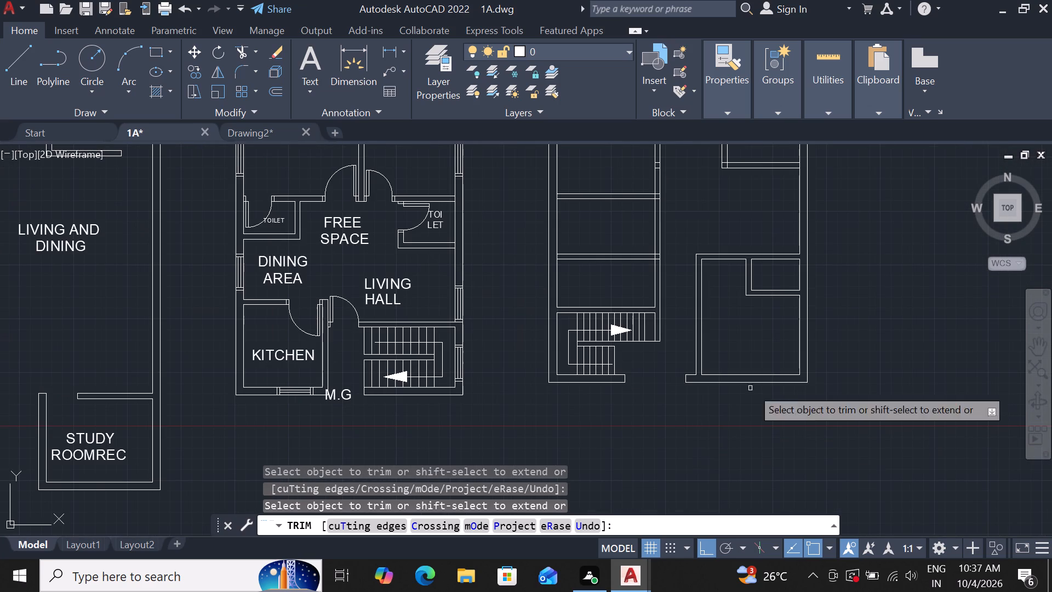
scroll(881, 386, "up", 2)
scroll(820, 405, "down", 1)
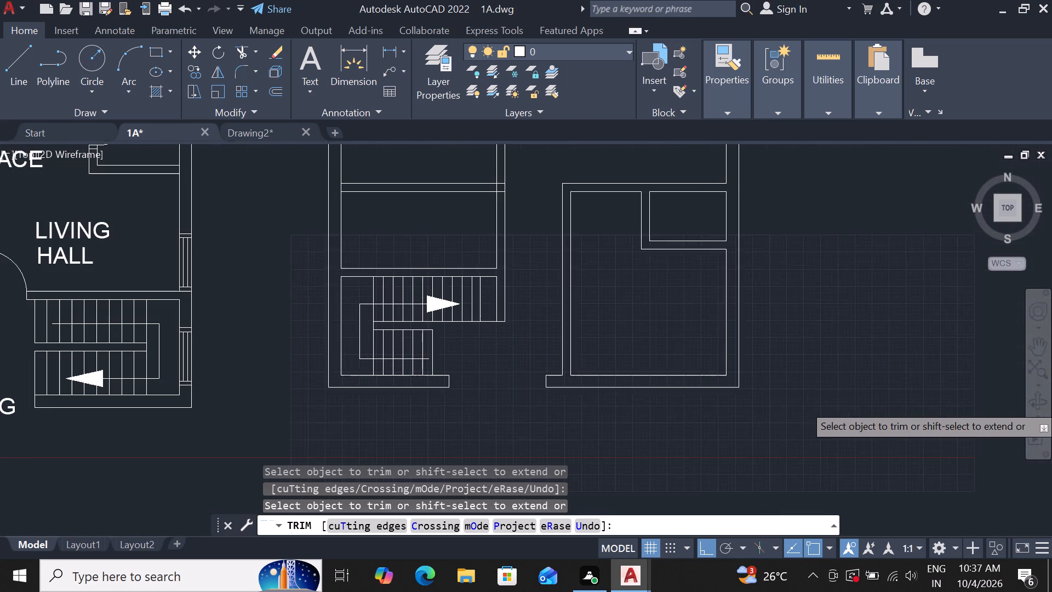
key("Escape")
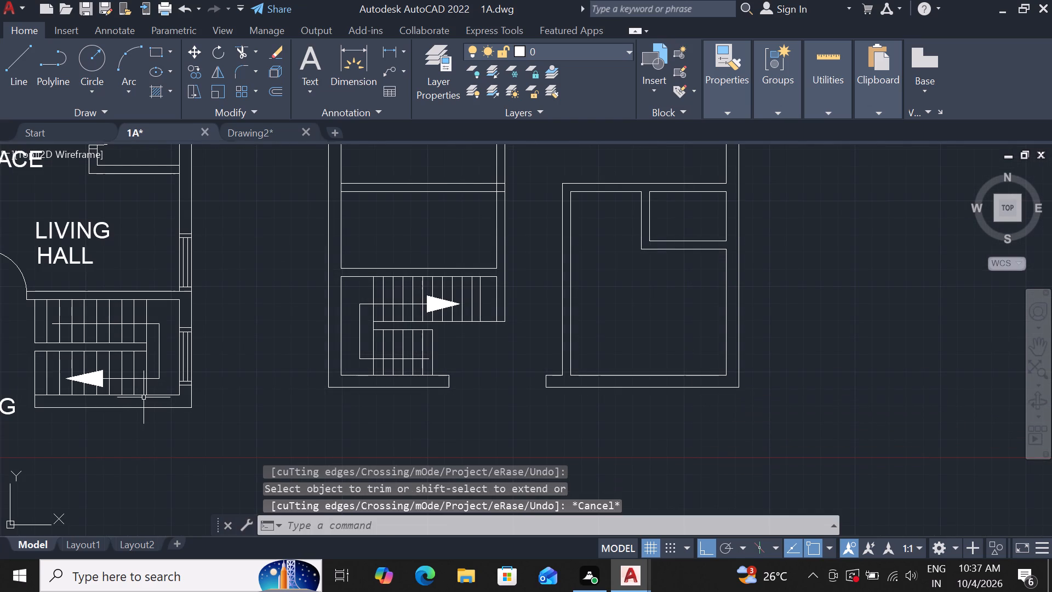
Move the window block from the neighbouring plan's kitchen south wall to just below the new plan's southeast room.
scroll(220, 394, "down", 2)
scroll(444, 396, "down", 1)
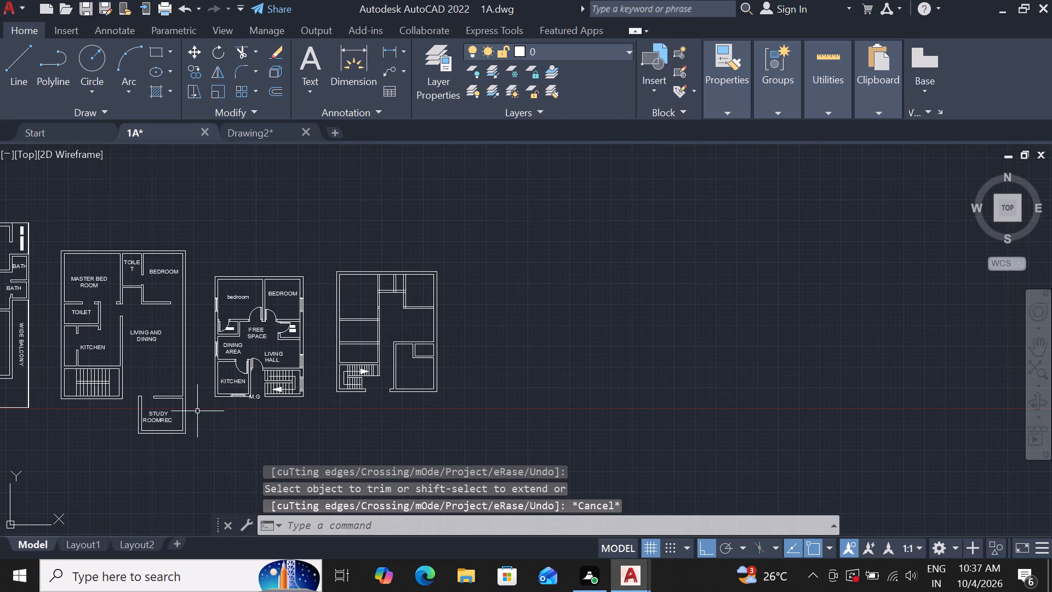
scroll(197, 411, "up", 2)
scroll(401, 396, "up", 2)
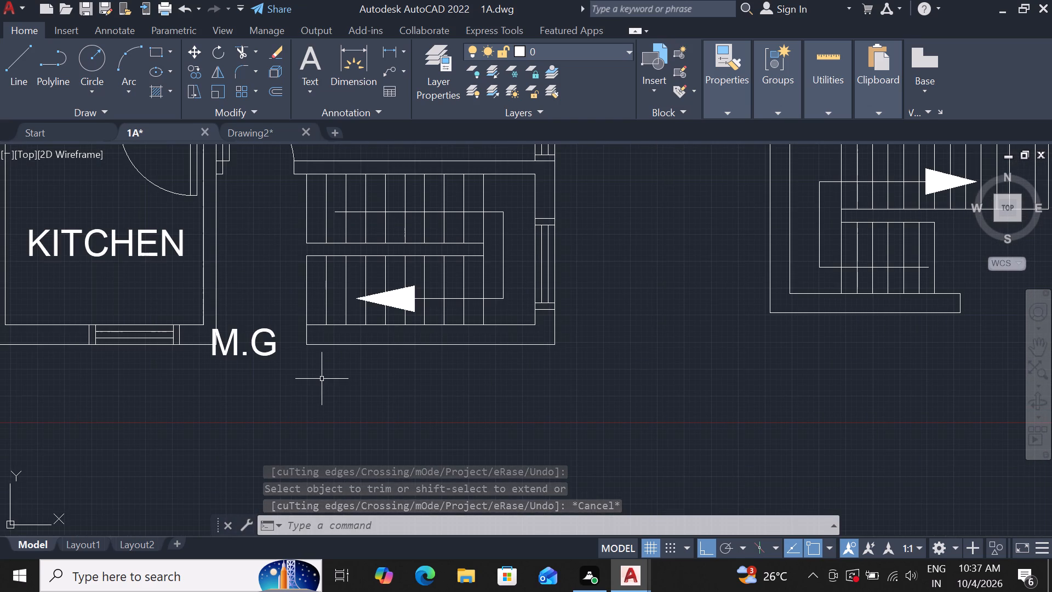
left_click(178, 327)
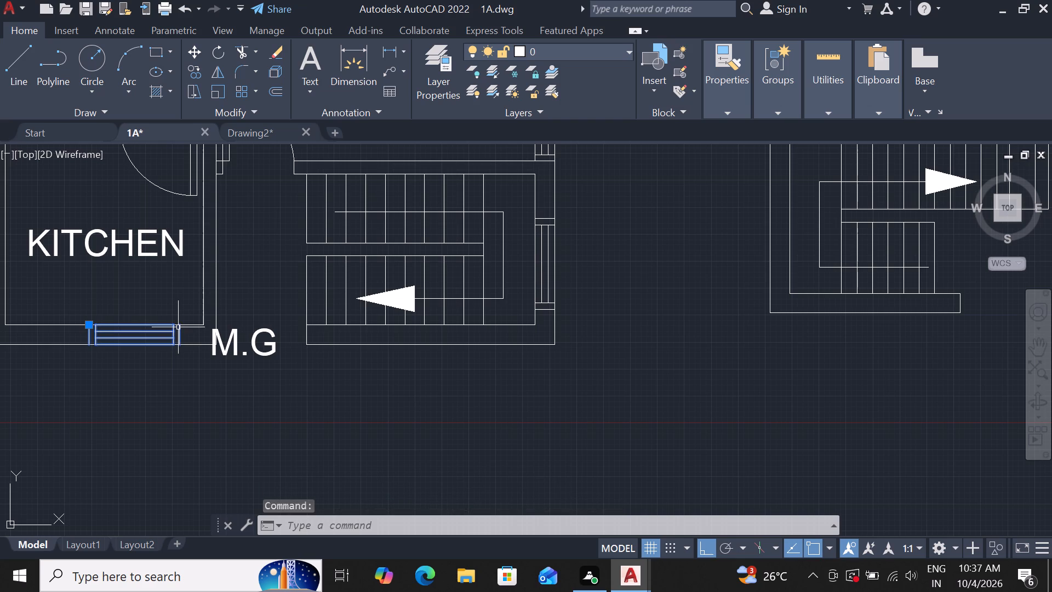
type("M")
key("space")
scroll(152, 341, "up", 1)
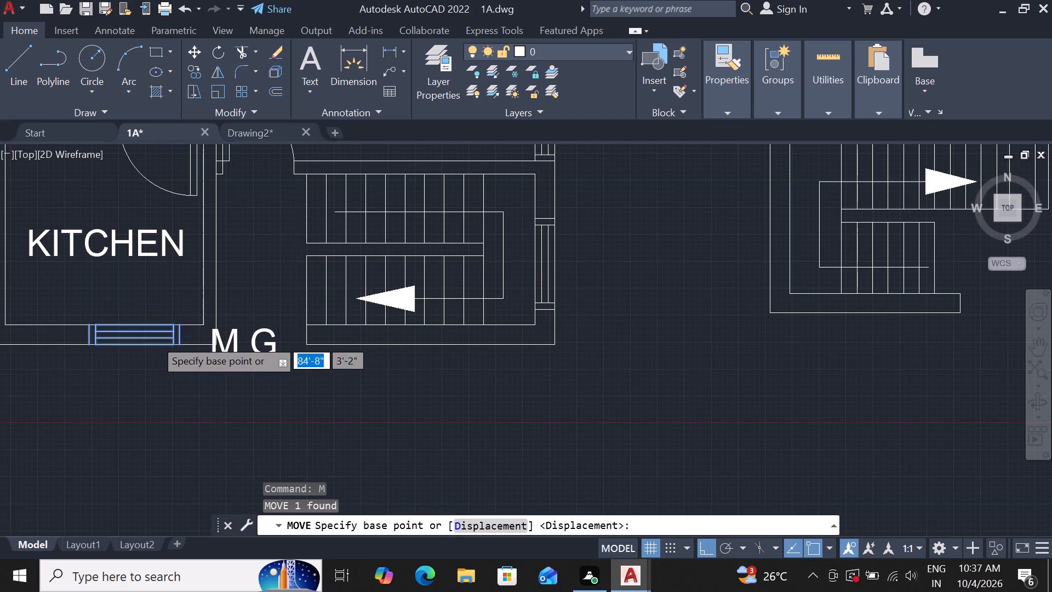
scroll(155, 338, "up", 2)
left_click(253, 281)
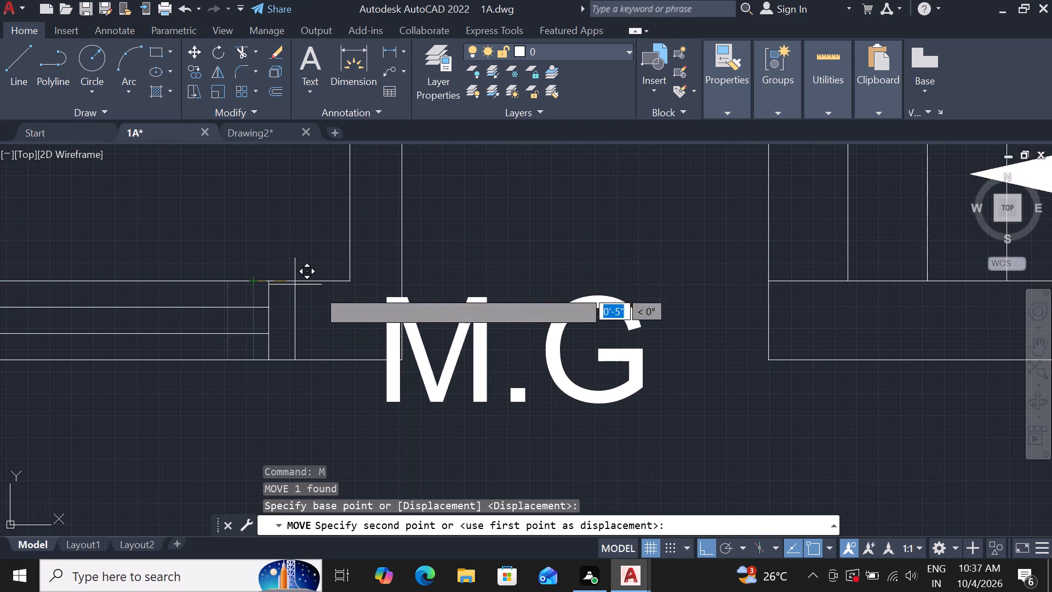
scroll(395, 314, "down", 6)
scroll(289, 321, "down", 1)
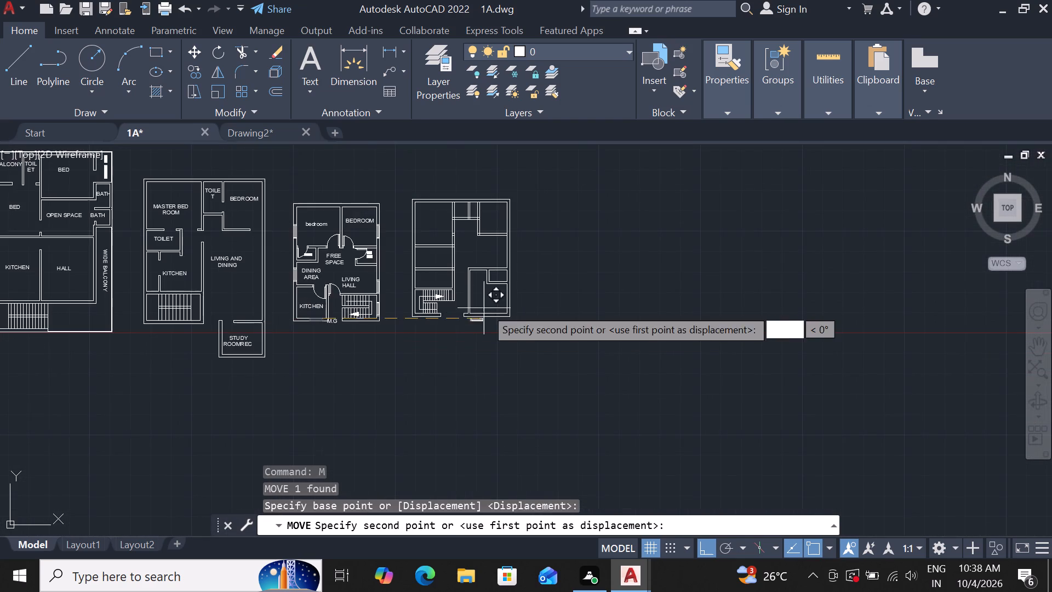
scroll(491, 304, "up", 4)
scroll(477, 360, "up", 3)
scroll(519, 357, "down", 2)
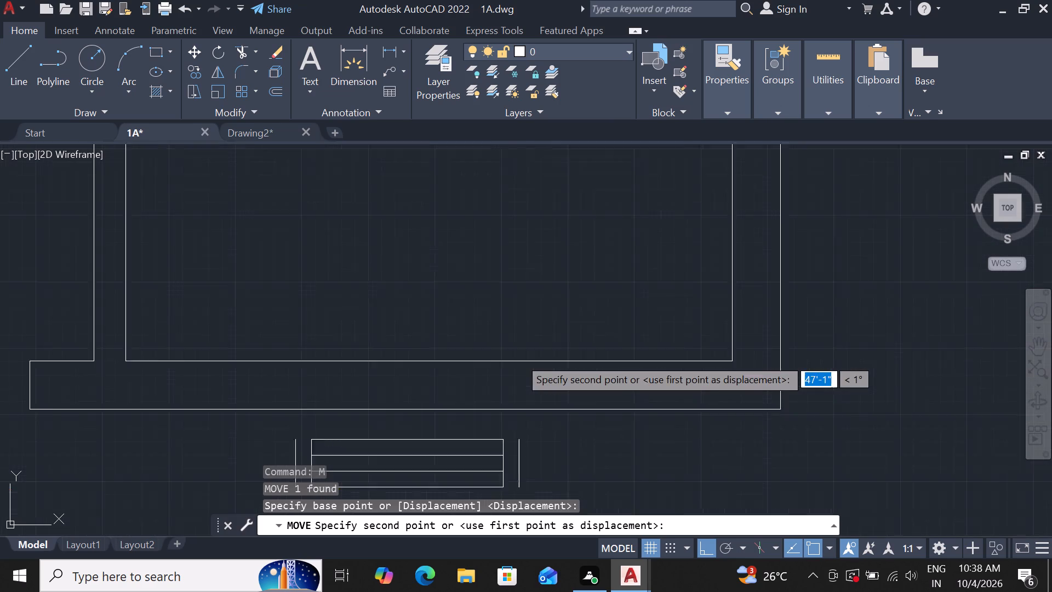
left_click(544, 377)
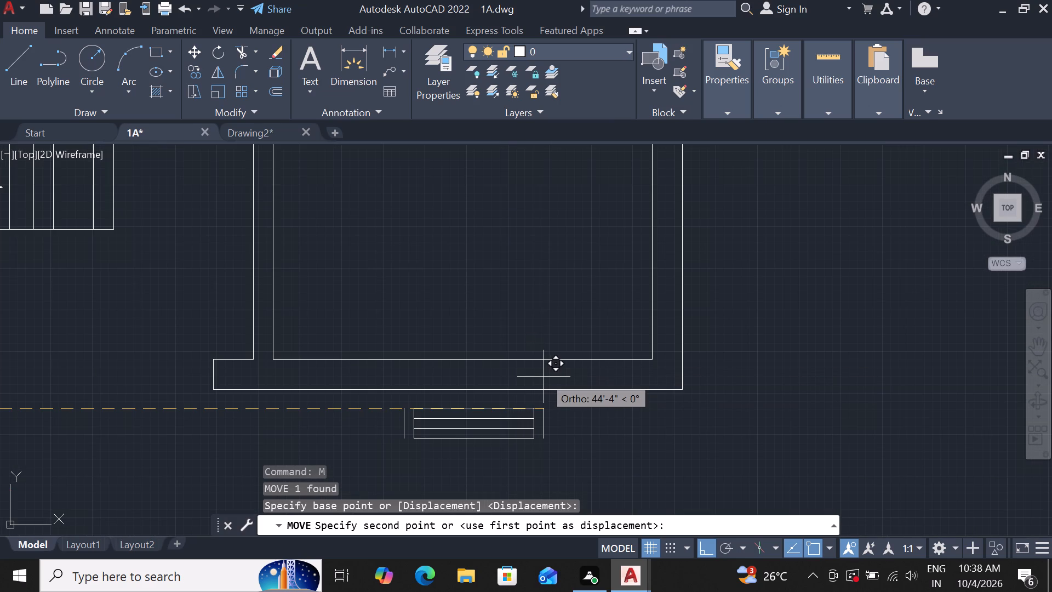
Move the window block by its upper west end into the south wall at the southeast room's inner southwest corner.
left_click(404, 408)
type("M")
key("space")
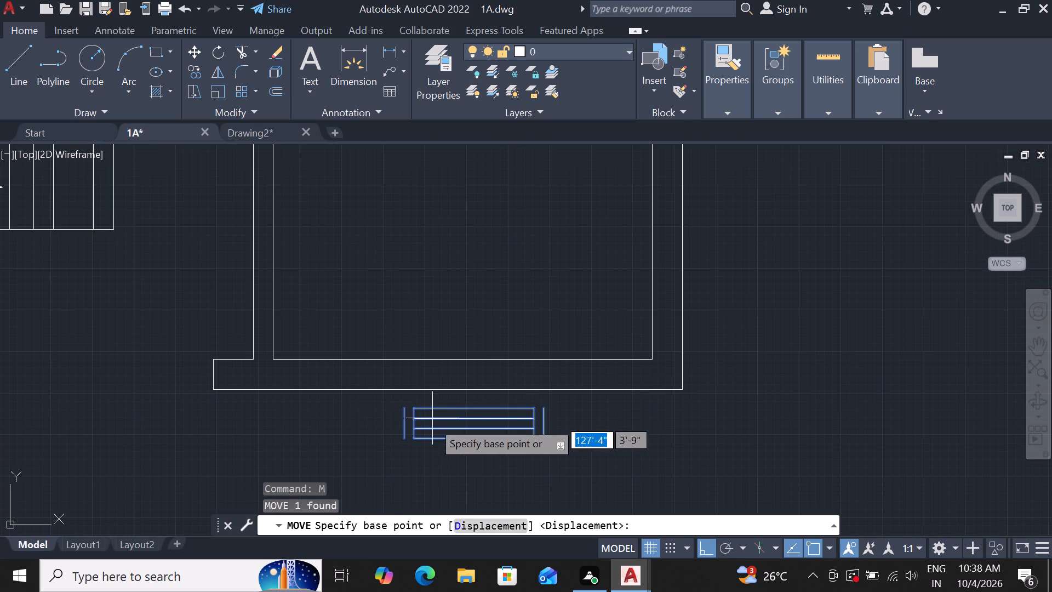
left_click(402, 412)
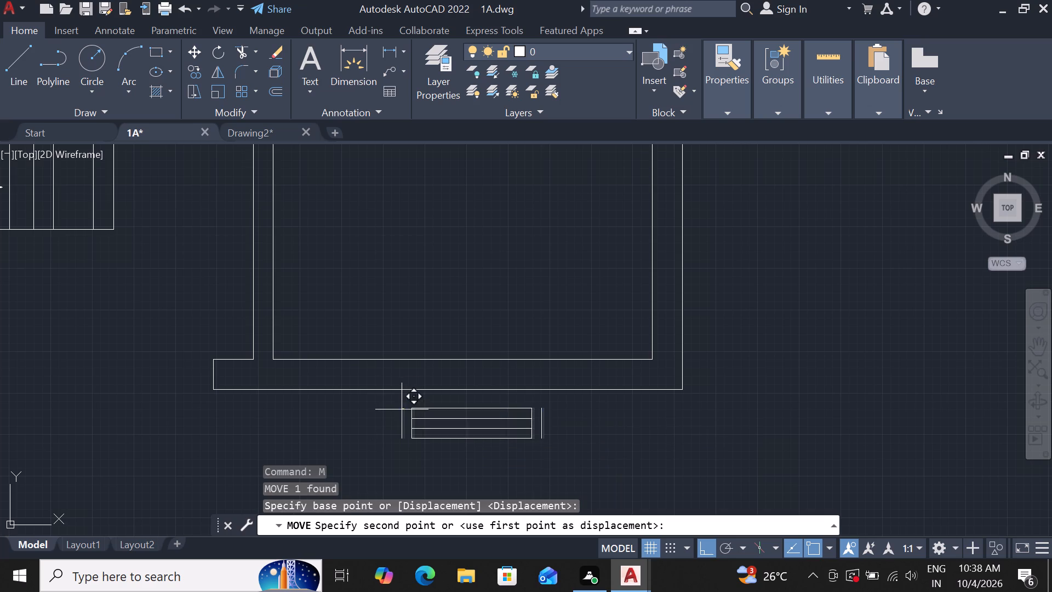
left_click(402, 358)
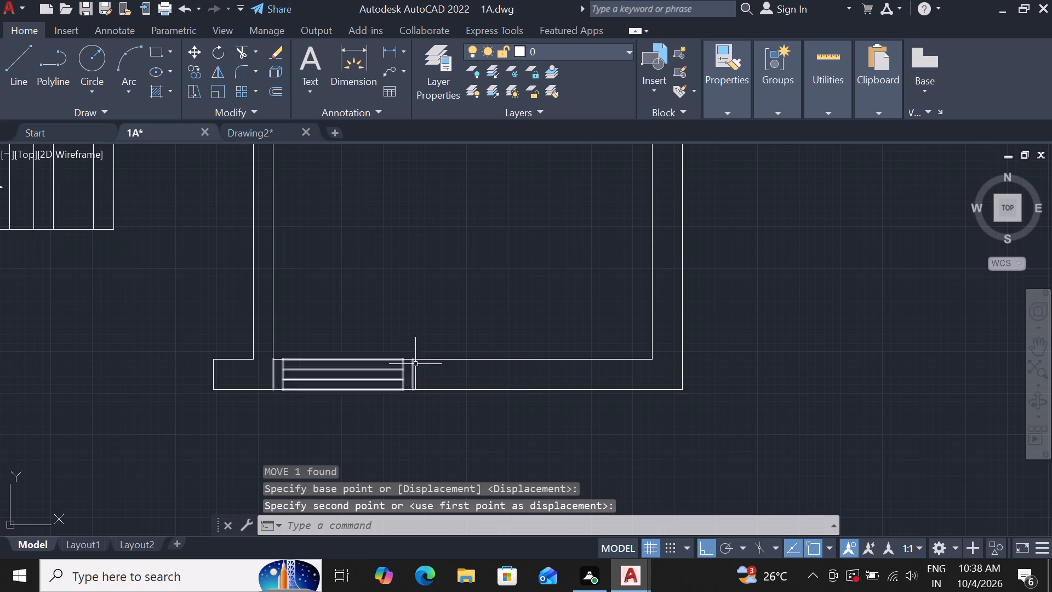
Move the window block east along the south wall until its east end meets the room's inner southeast corner.
left_click(409, 371)
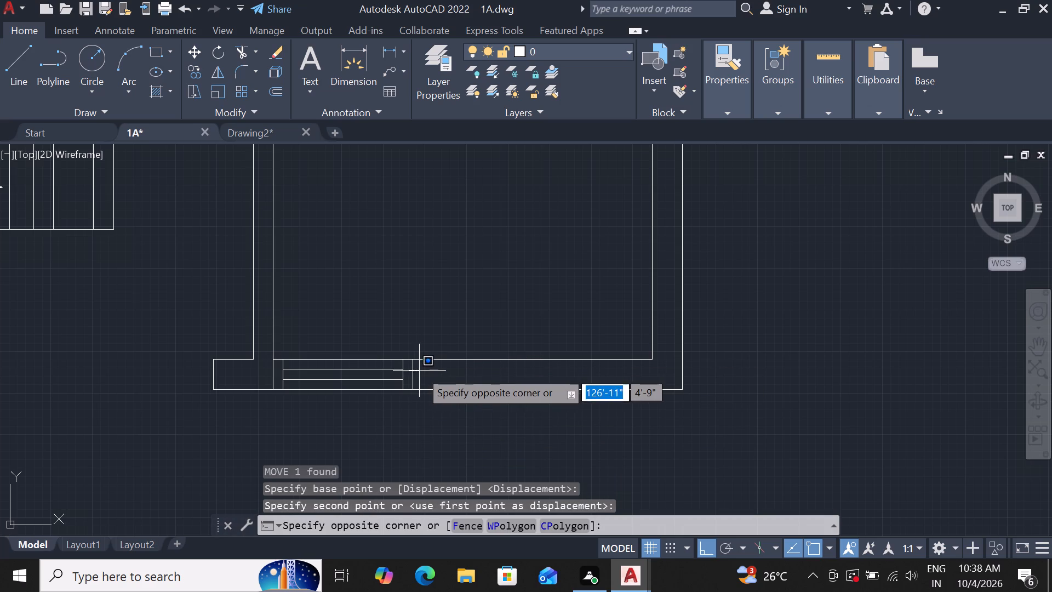
left_click(415, 377)
left_click(413, 380)
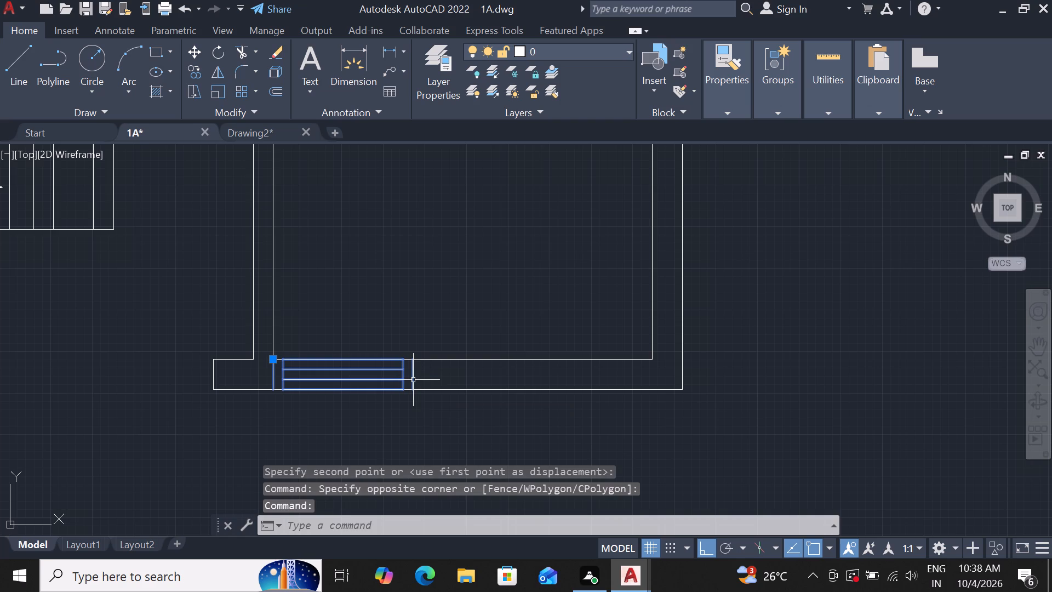
type("M")
key("space")
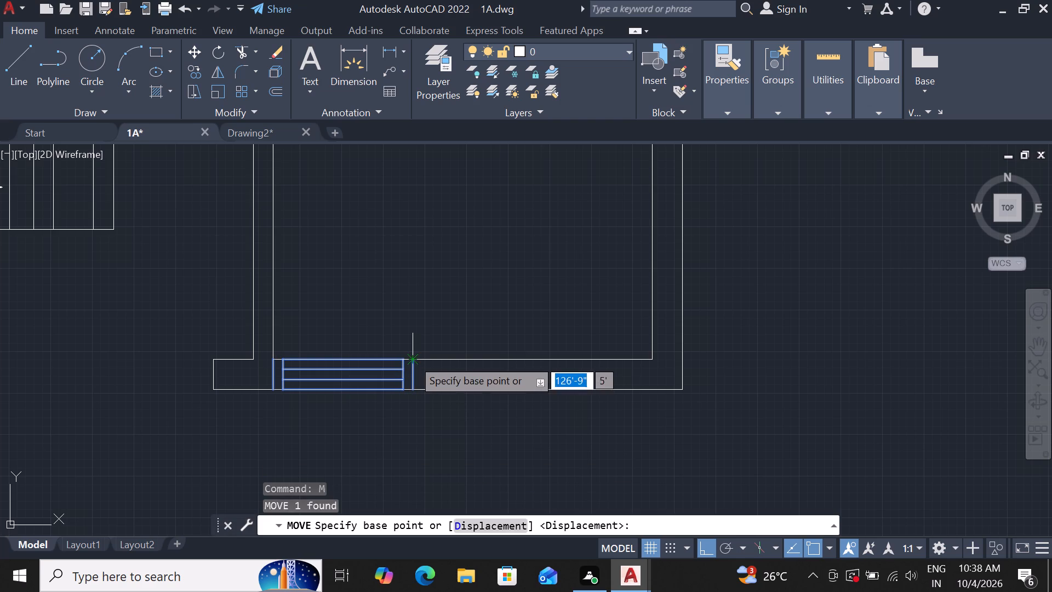
left_click_drag(412, 358, 425, 357)
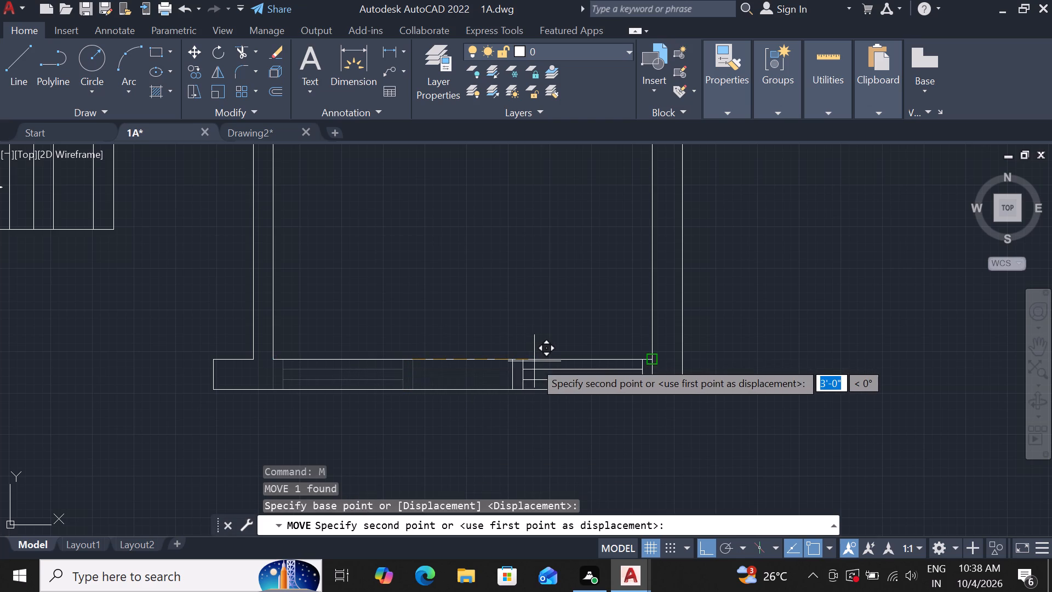
left_click(538, 361)
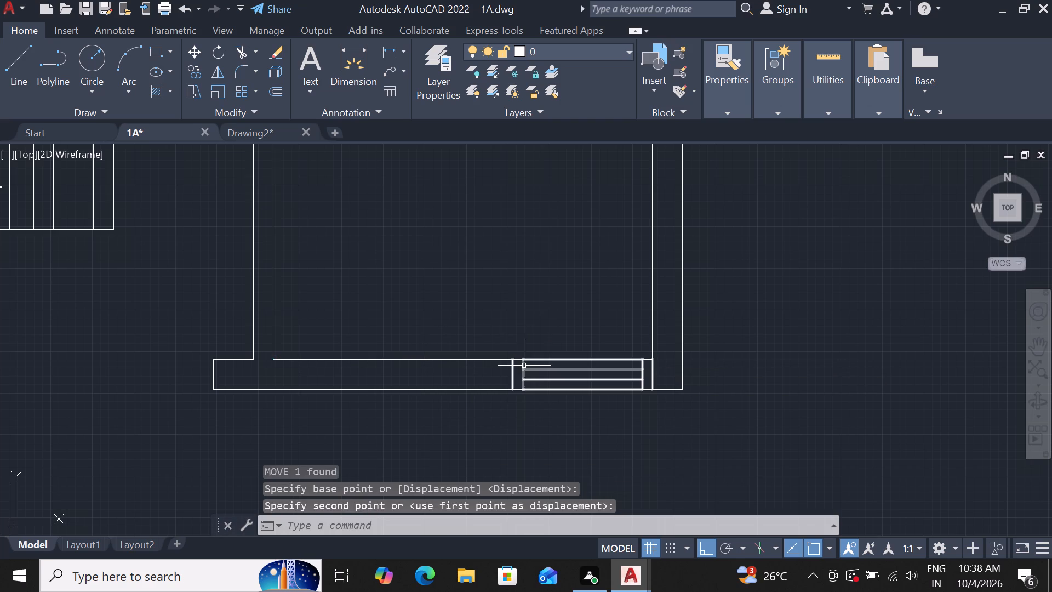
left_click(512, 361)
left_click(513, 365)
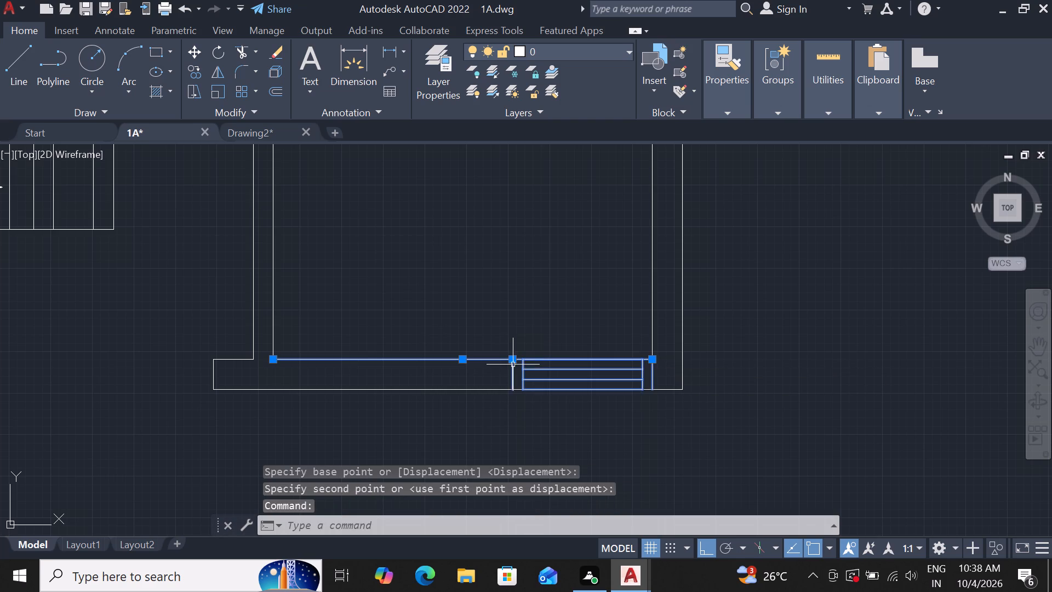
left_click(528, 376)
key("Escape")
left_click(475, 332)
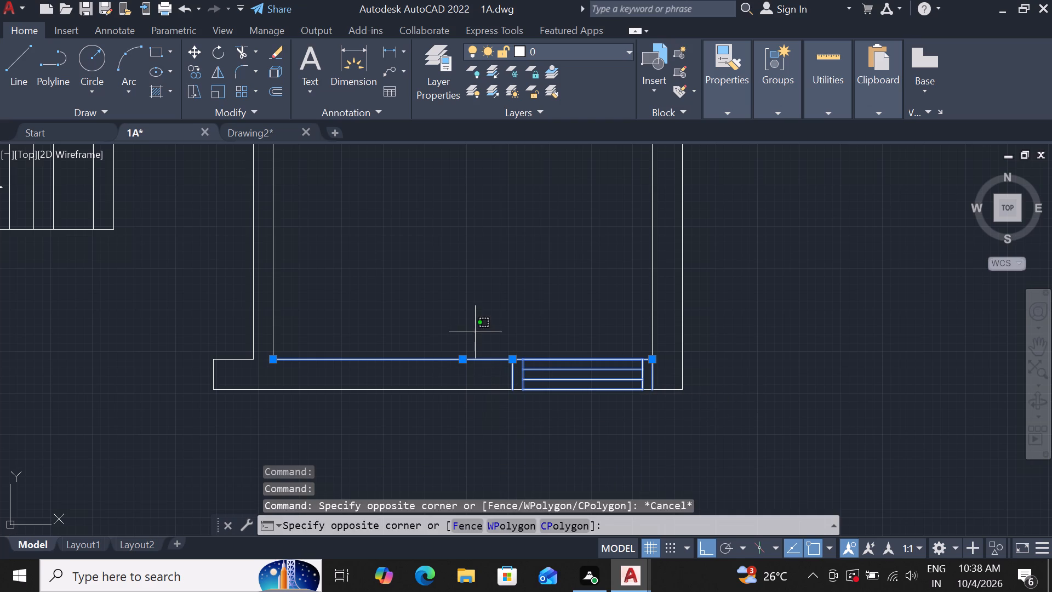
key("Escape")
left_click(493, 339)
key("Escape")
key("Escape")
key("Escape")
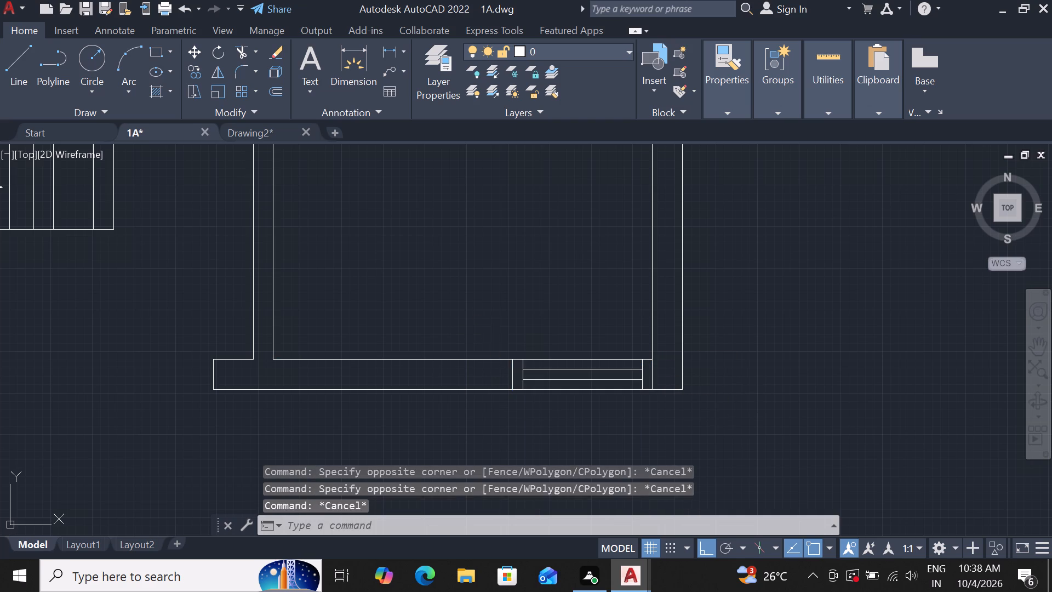
Move the window block west along the south wall, aligning its upper west end with the southeast room's inner southwest corner.
left_click(509, 370)
left_click(520, 380)
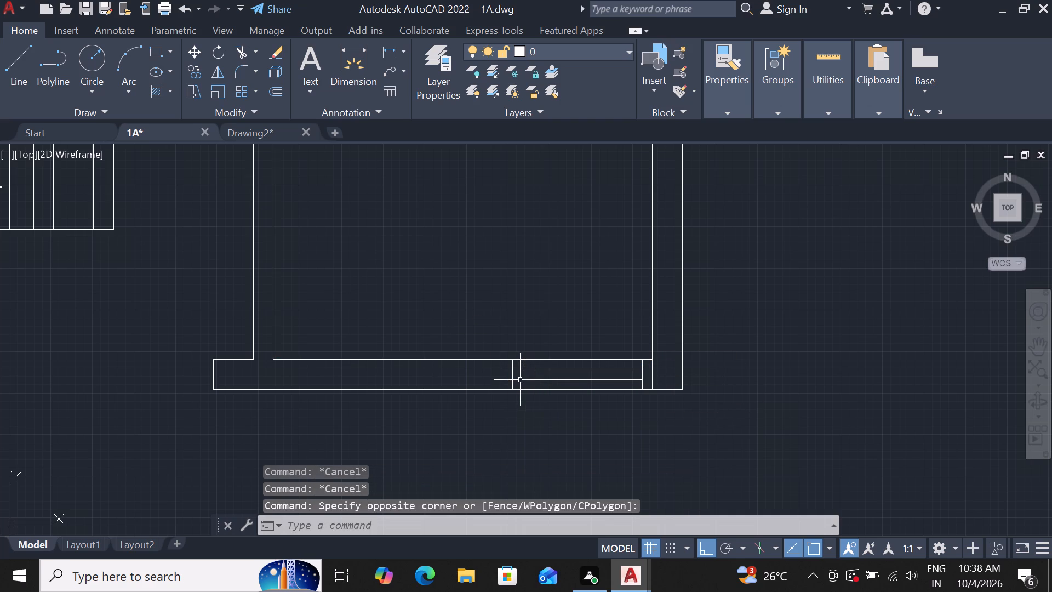
left_click(520, 379)
left_click(526, 374)
left_click(518, 376)
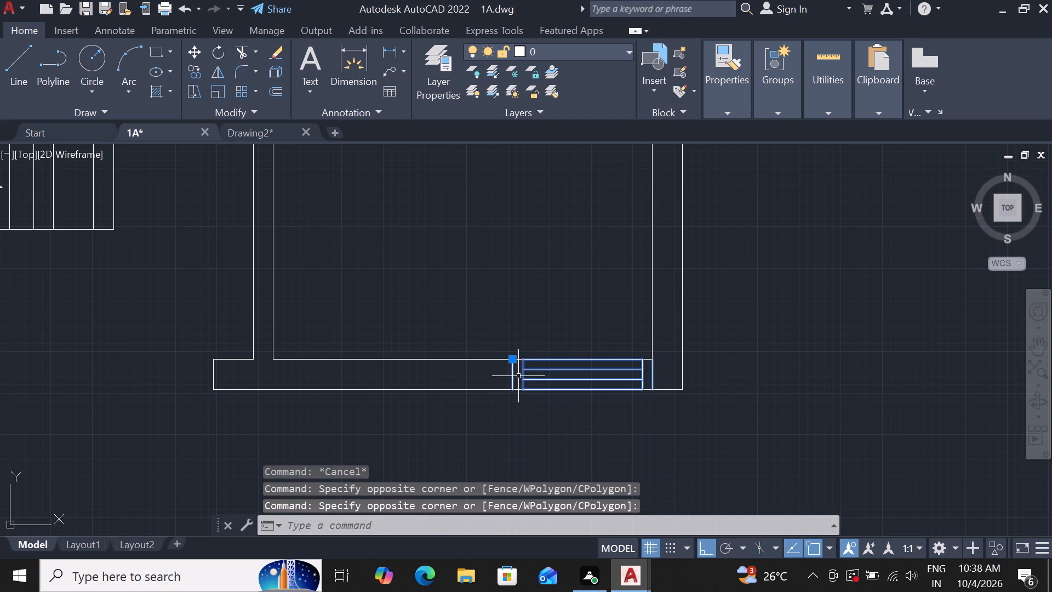
type("M")
key("space")
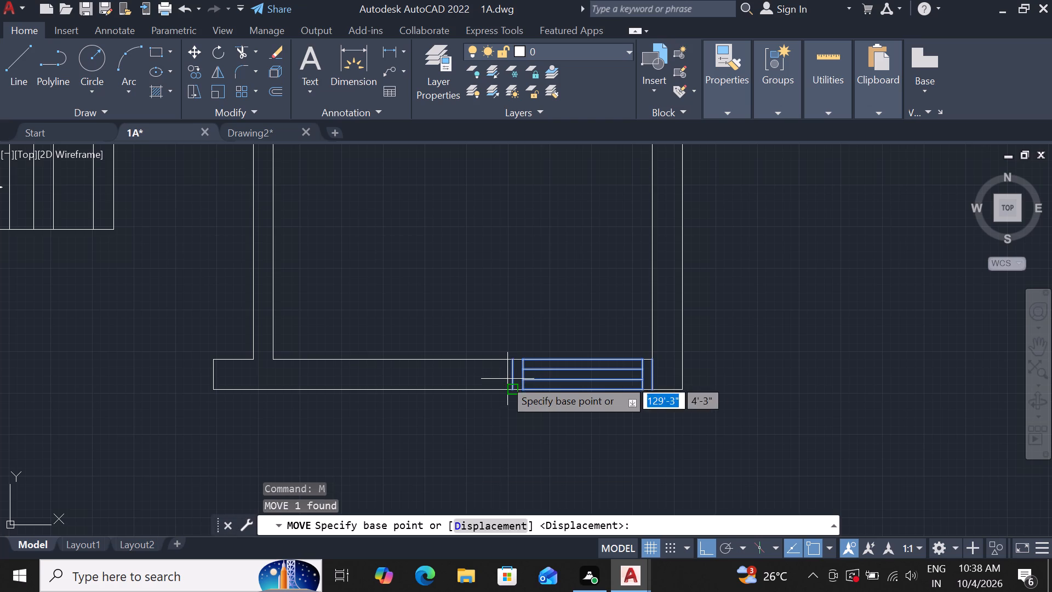
scroll(514, 370, "up", 1)
left_click(512, 356)
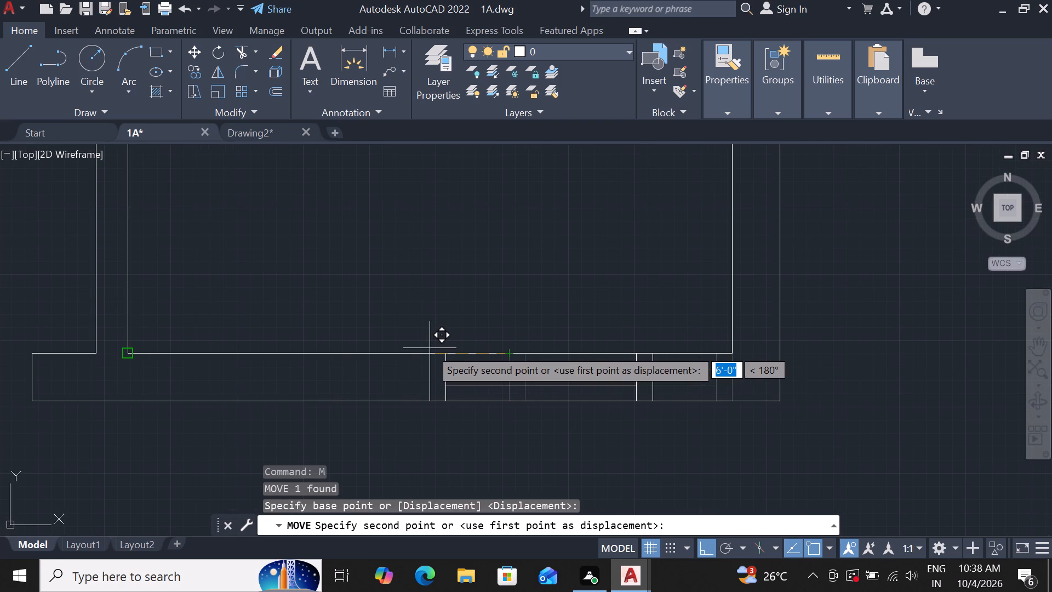
key("F9")
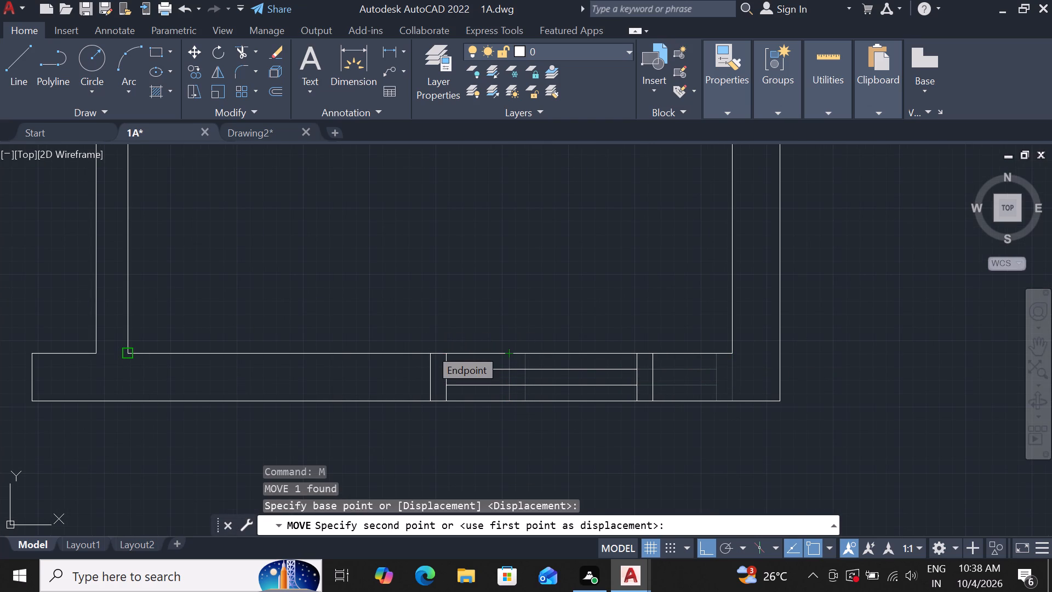
key("F9")
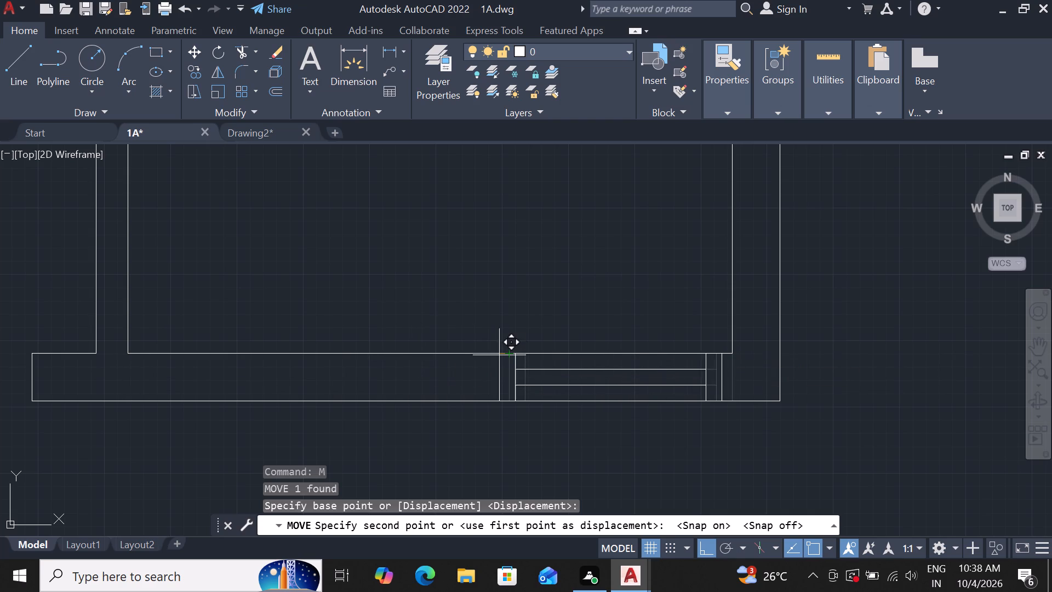
left_click(416, 354)
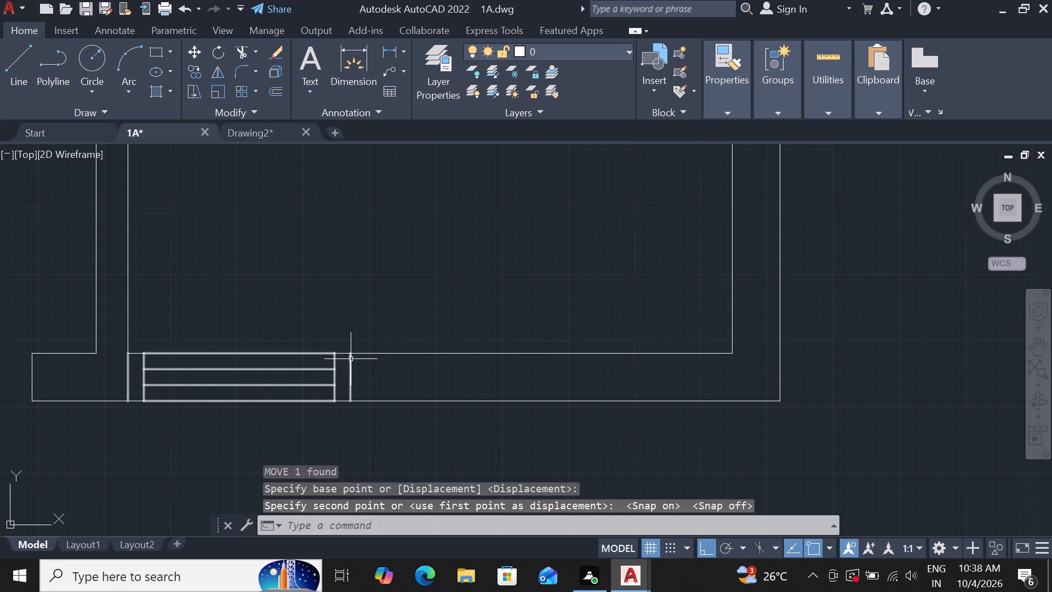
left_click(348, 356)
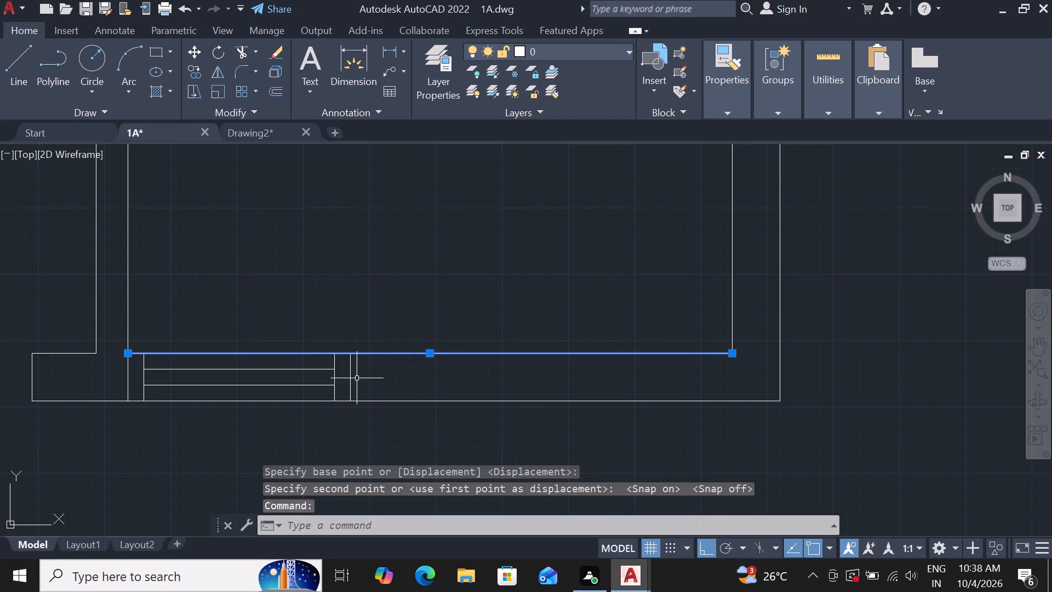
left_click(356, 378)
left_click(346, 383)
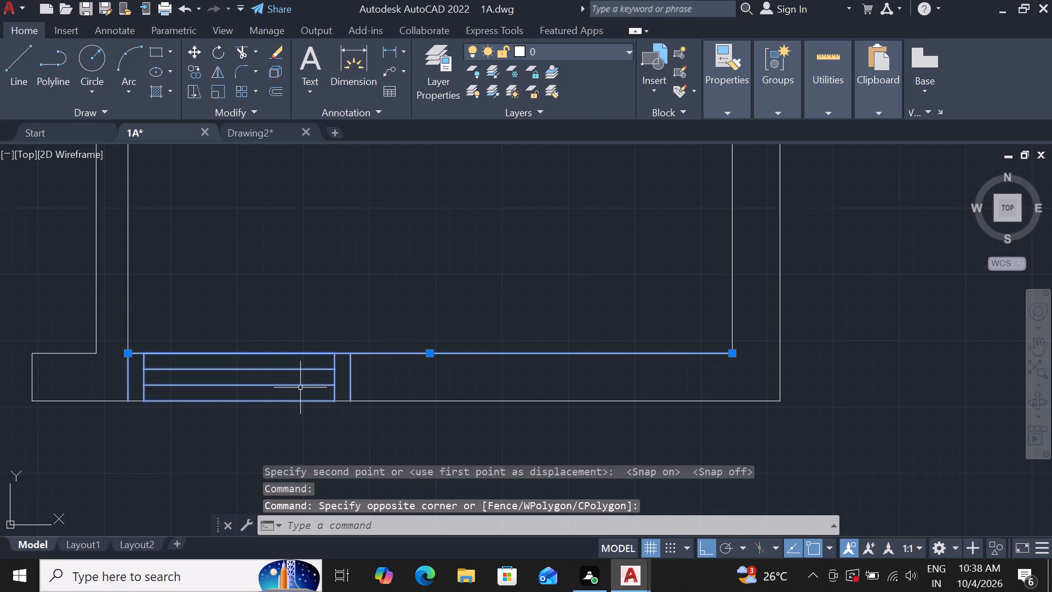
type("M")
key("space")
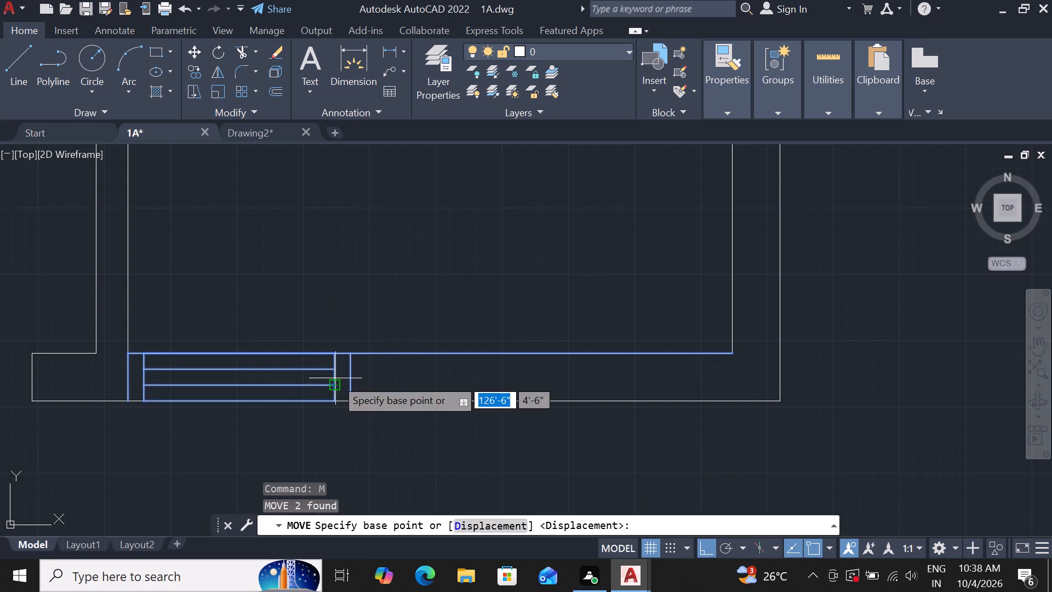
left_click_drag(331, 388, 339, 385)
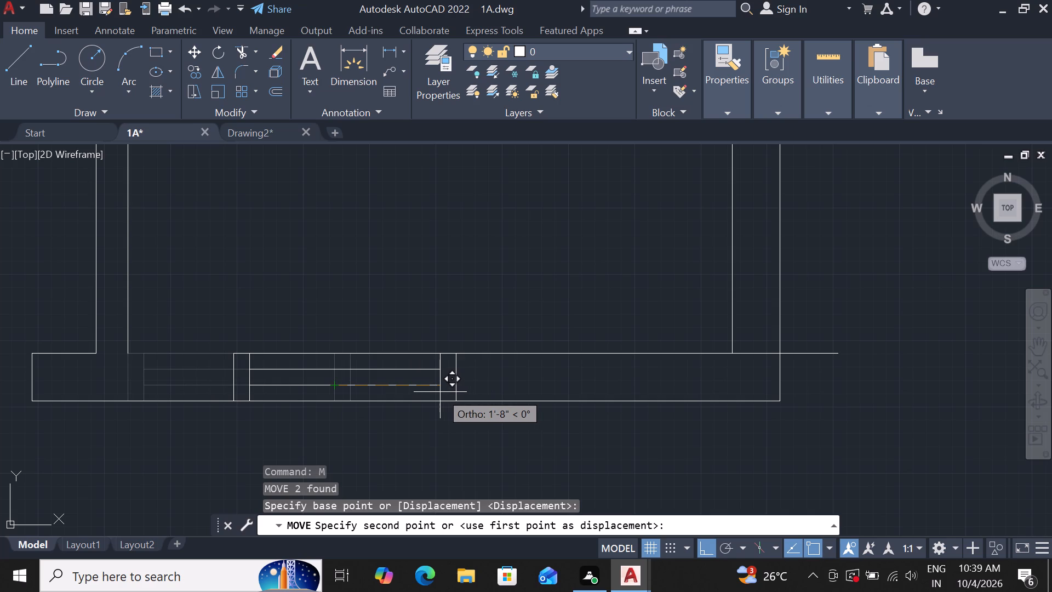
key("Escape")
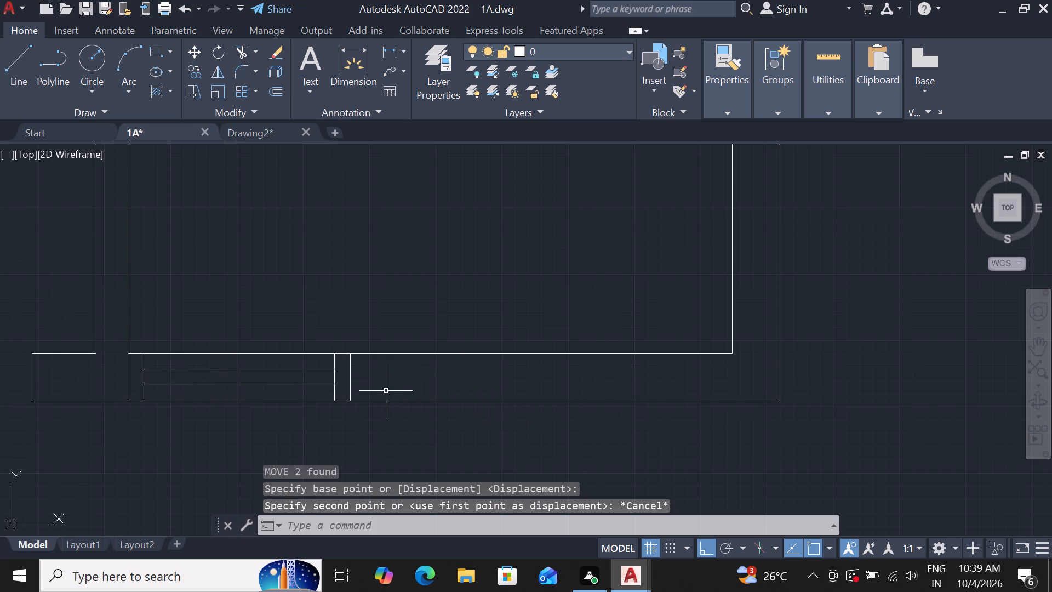
Move the window block about 2'-5" east, near the middle of the southeast room's south wall.
left_click(328, 384)
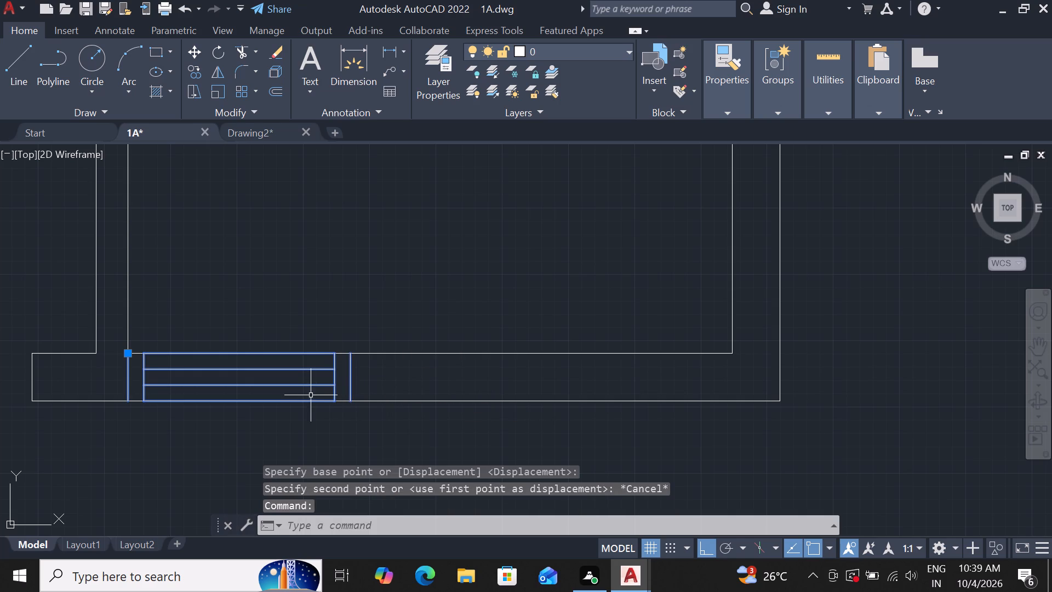
key("m")
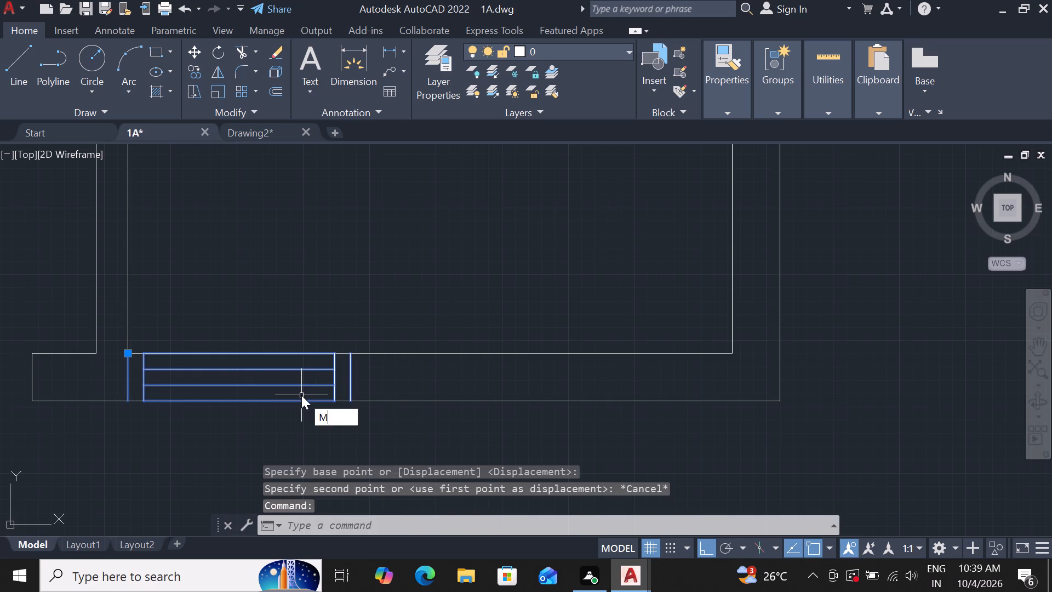
key("space")
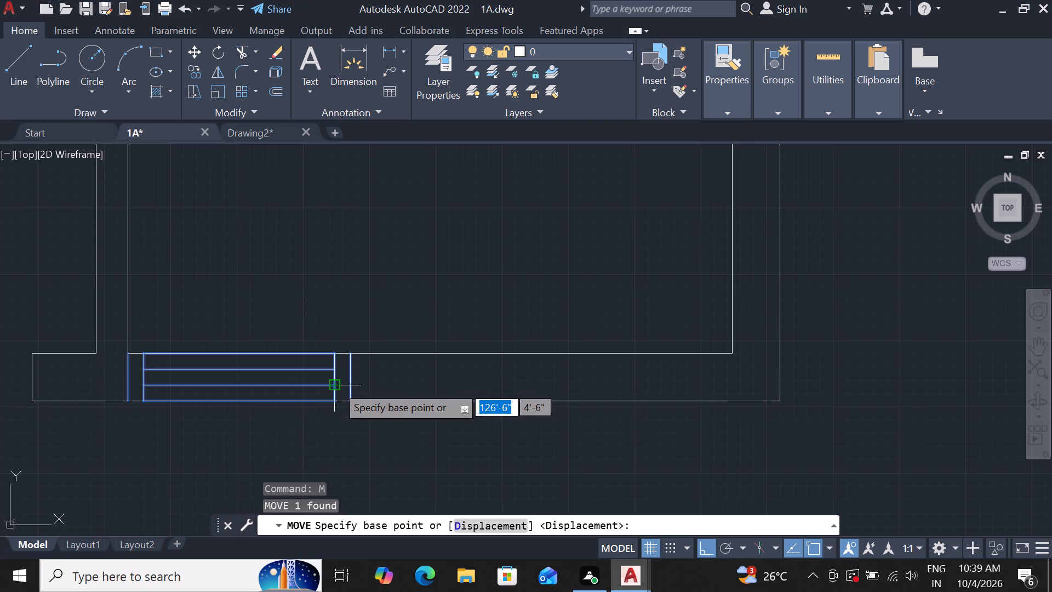
left_click(336, 385)
left_click(488, 388)
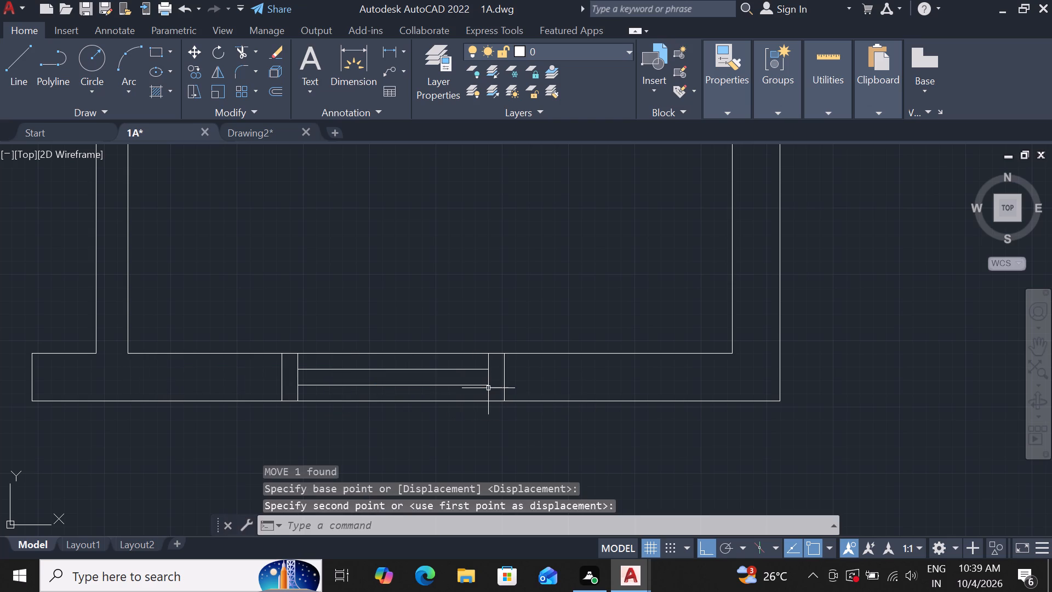
Copy the south wall window block to a spare position just below the southeast room's exterior wall.
scroll(588, 383, "down", 2)
scroll(506, 395, "down", 1)
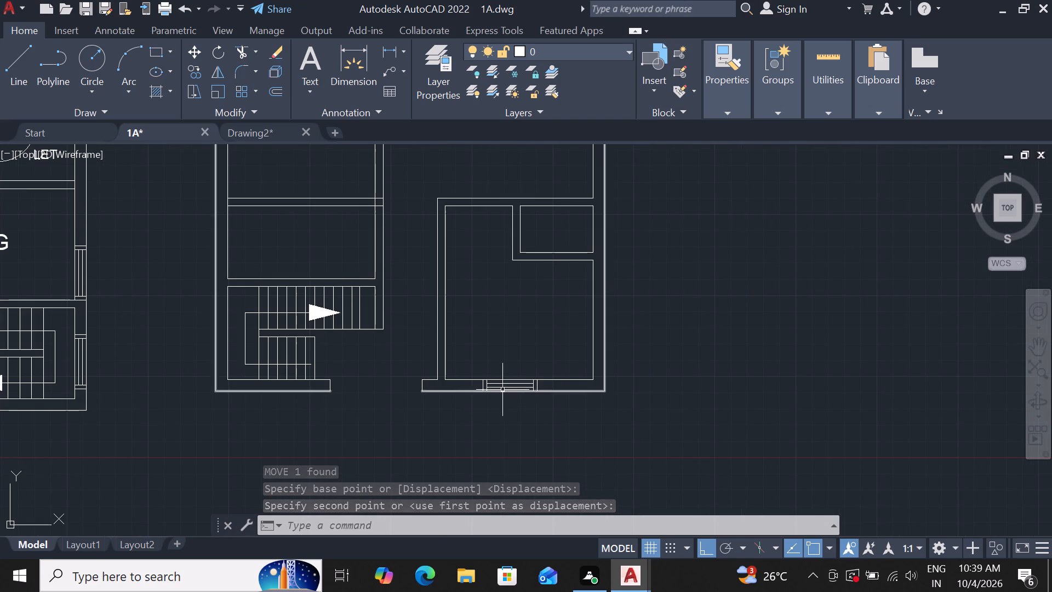
scroll(506, 389, "up", 3)
left_click(528, 373)
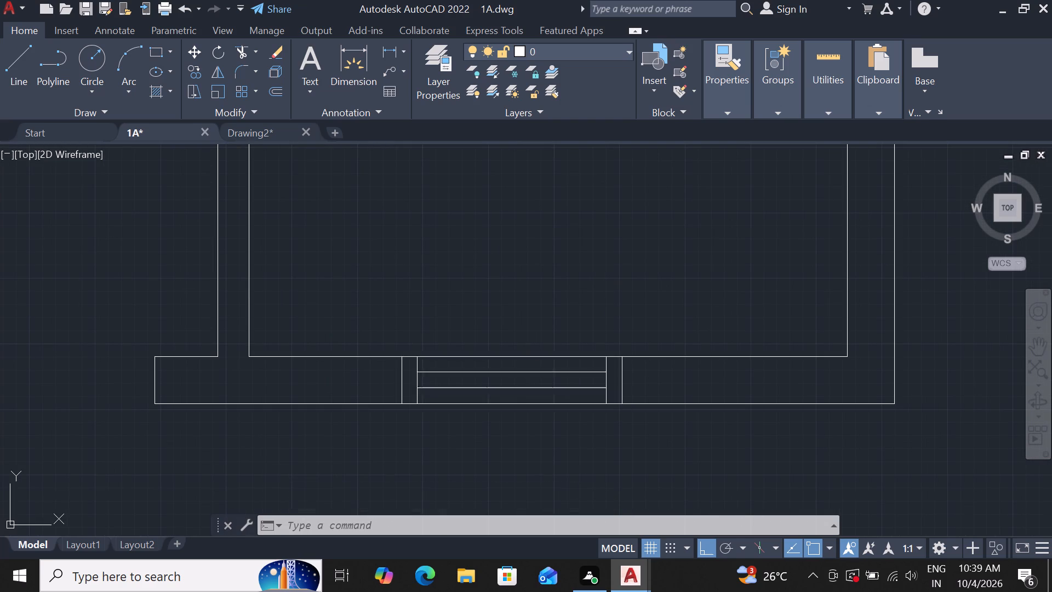
type("CO")
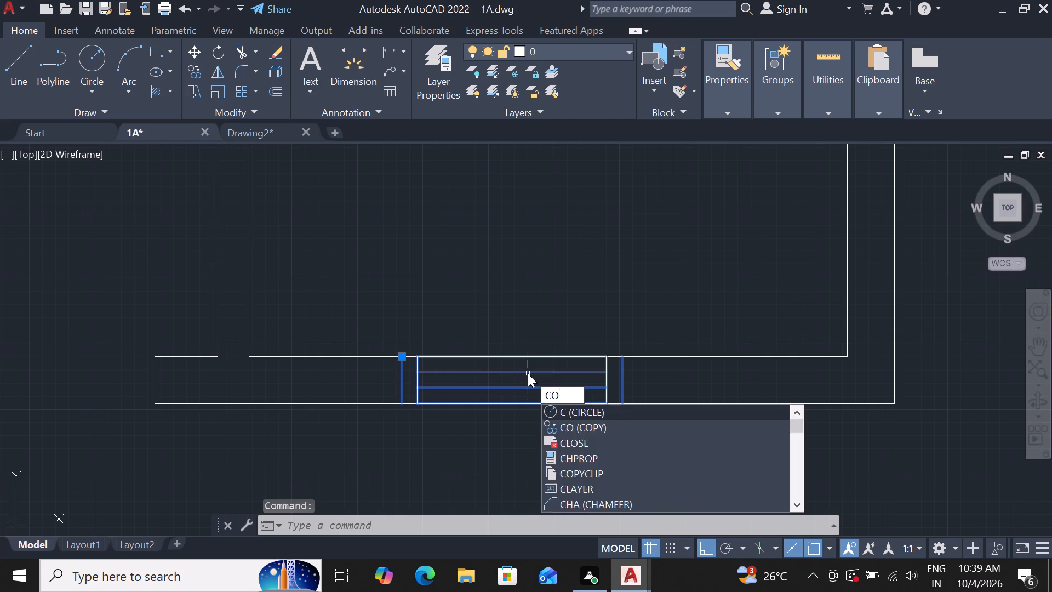
key("space")
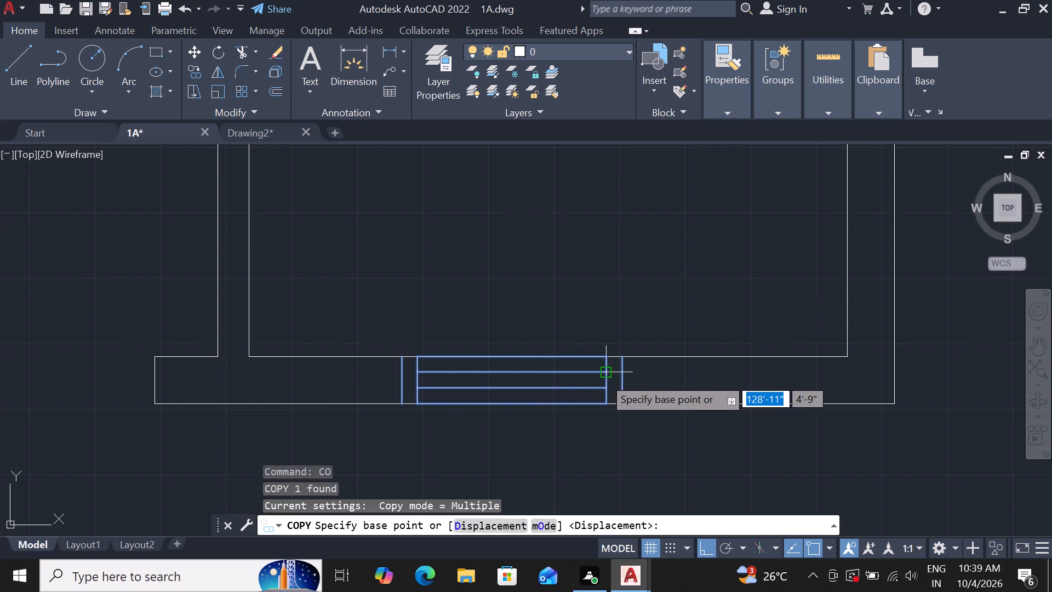
left_click(606, 374)
scroll(607, 399, "down", 4)
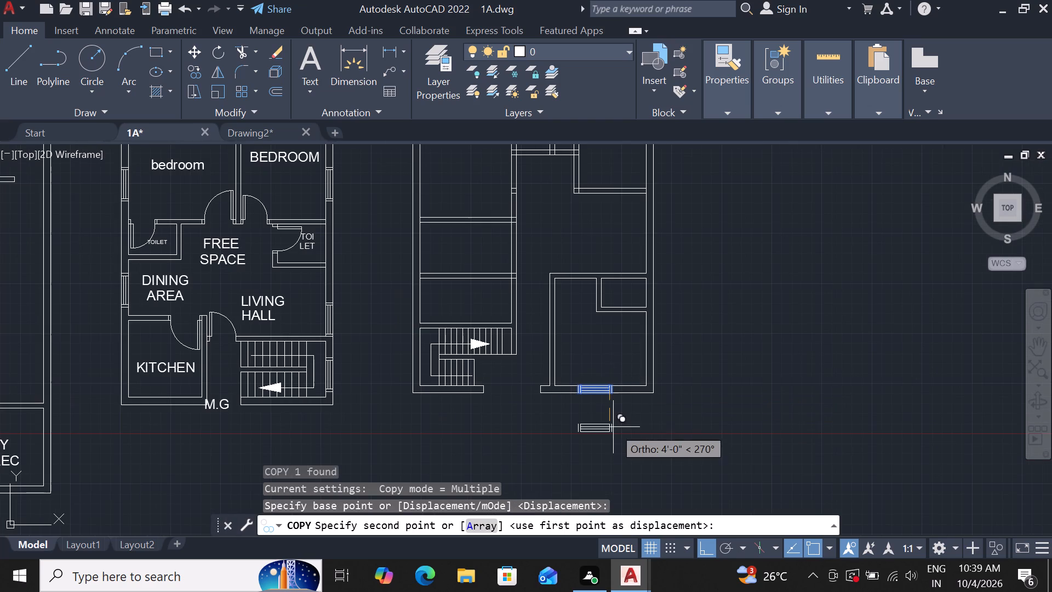
left_click(608, 420)
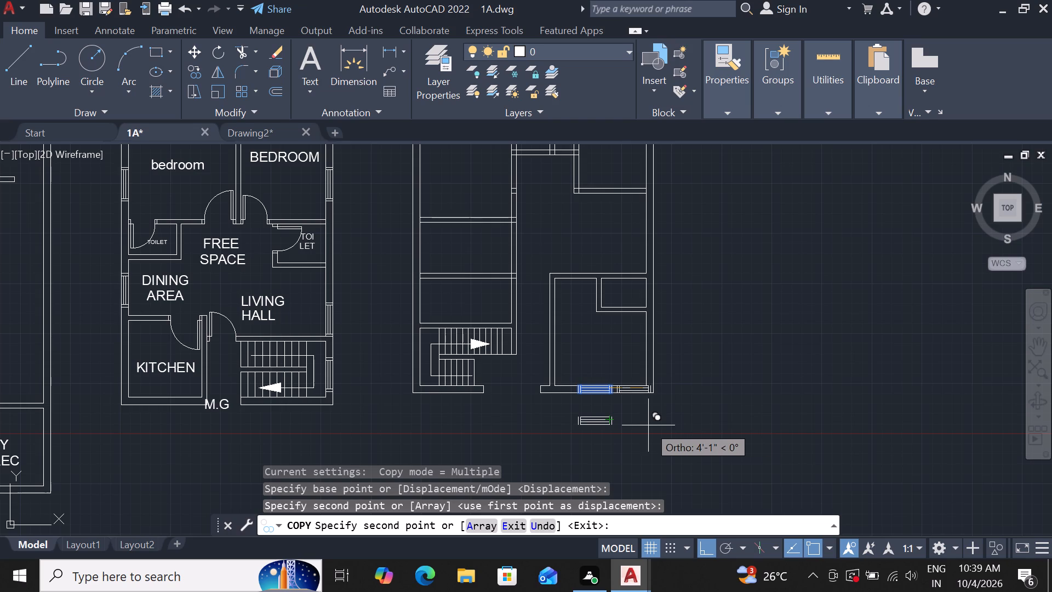
Place another copy of the window block 29'-3" straight north, inside the northeast room's north exterior wall.
scroll(648, 425, "down", 1)
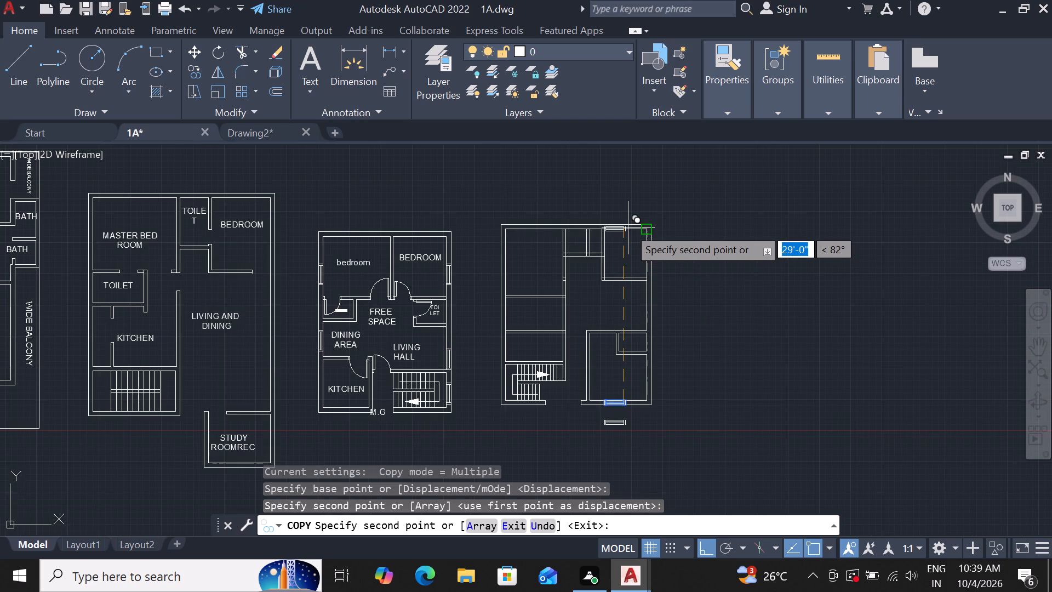
scroll(628, 227, "up", 4)
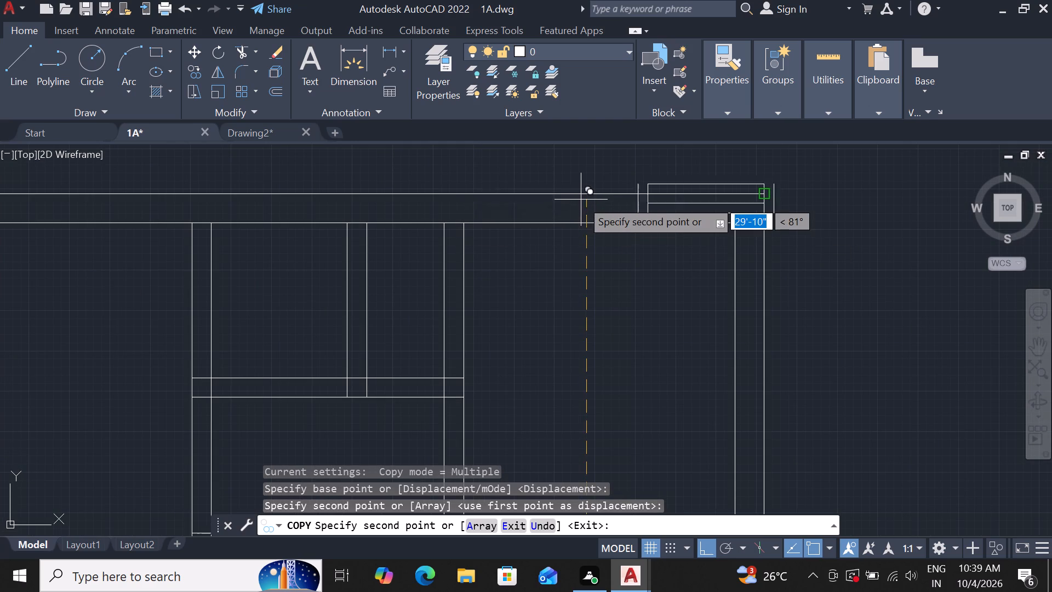
scroll(581, 200, "up", 2)
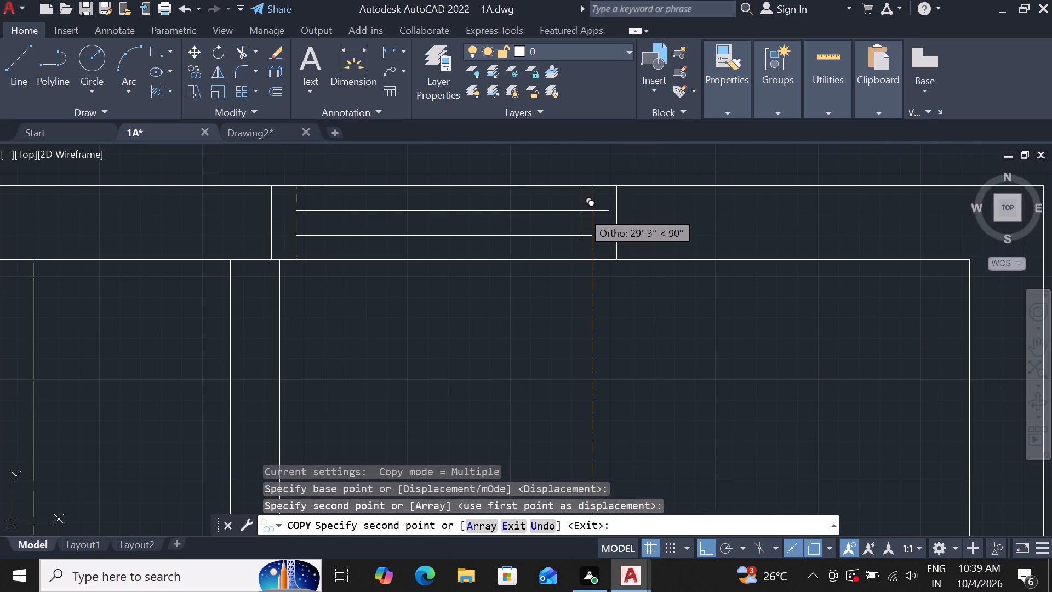
left_click(582, 211)
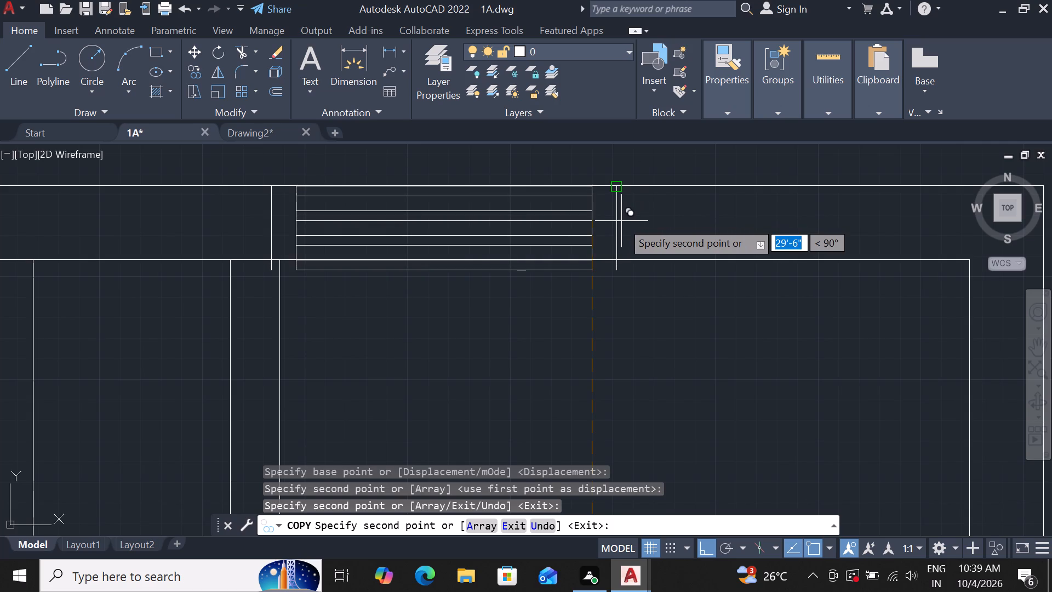
scroll(652, 230, "down", 3)
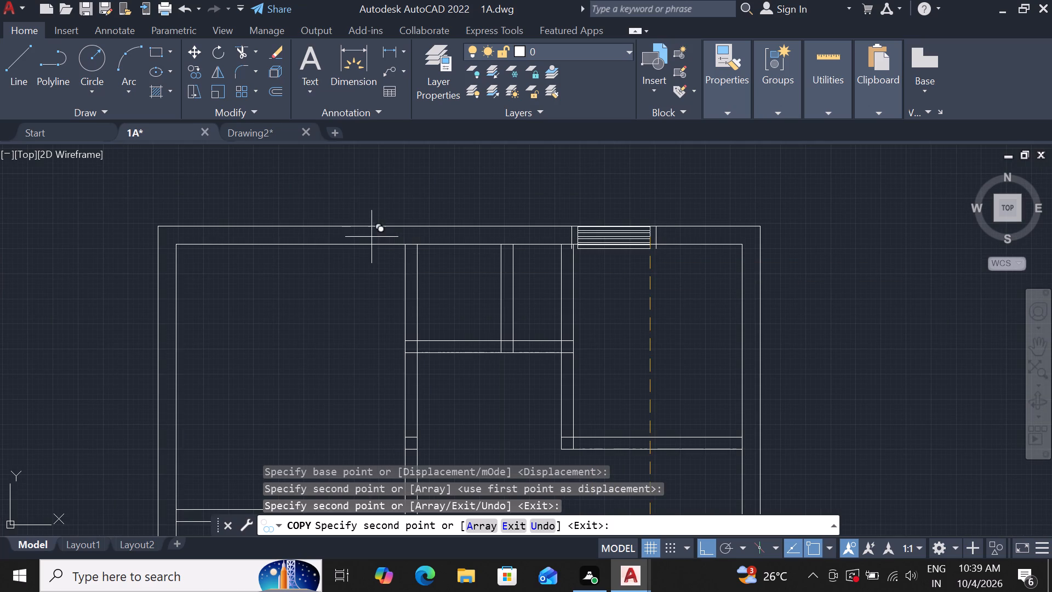
scroll(333, 228, "up", 1)
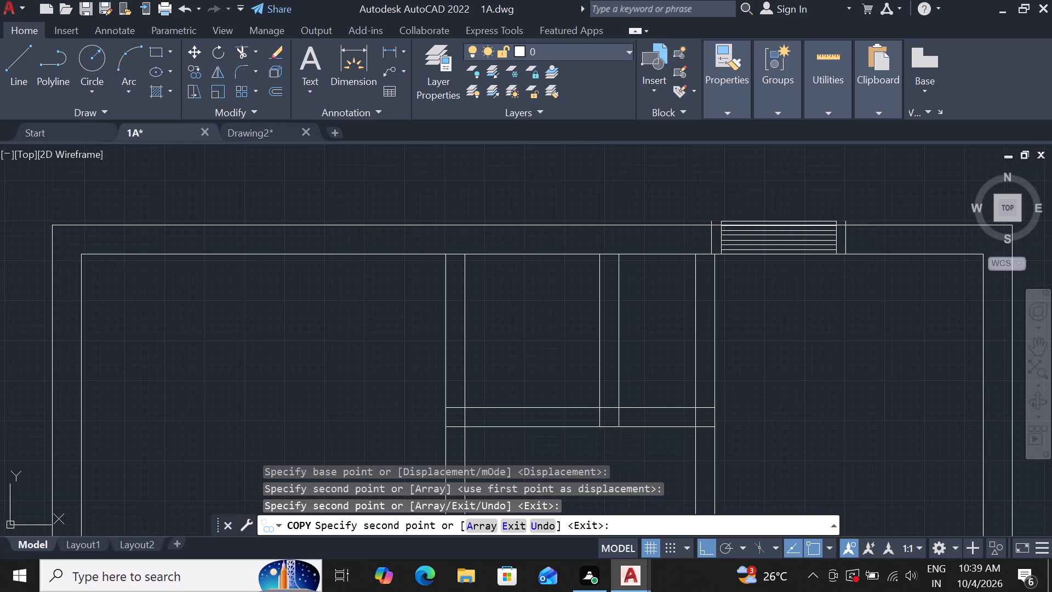
key("Escape")
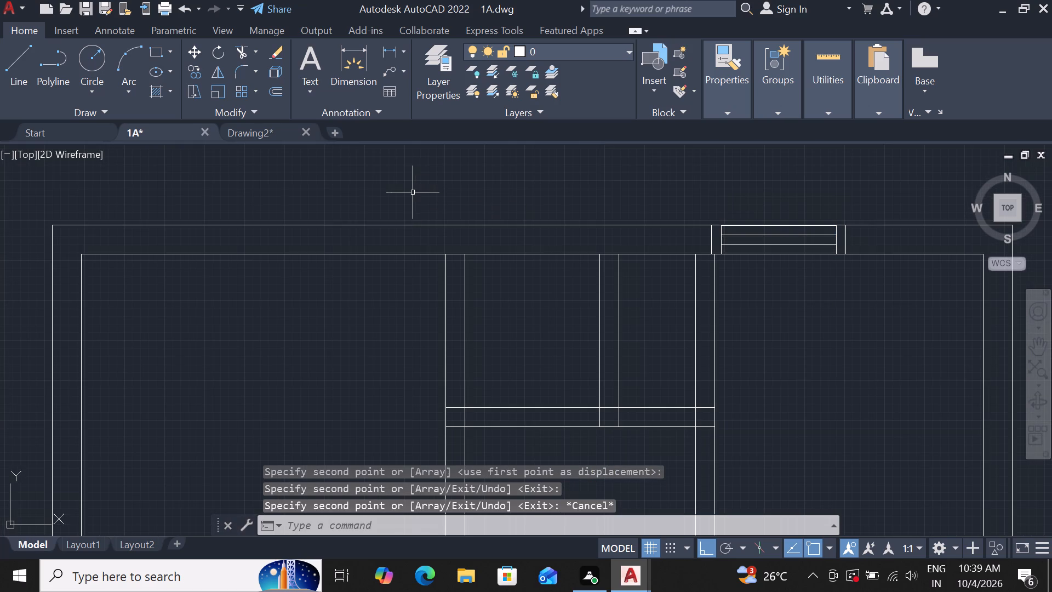
Move the north wall window block about 1'-5" east, near the middle of the northeast room's wall.
left_click(753, 236)
type("M")
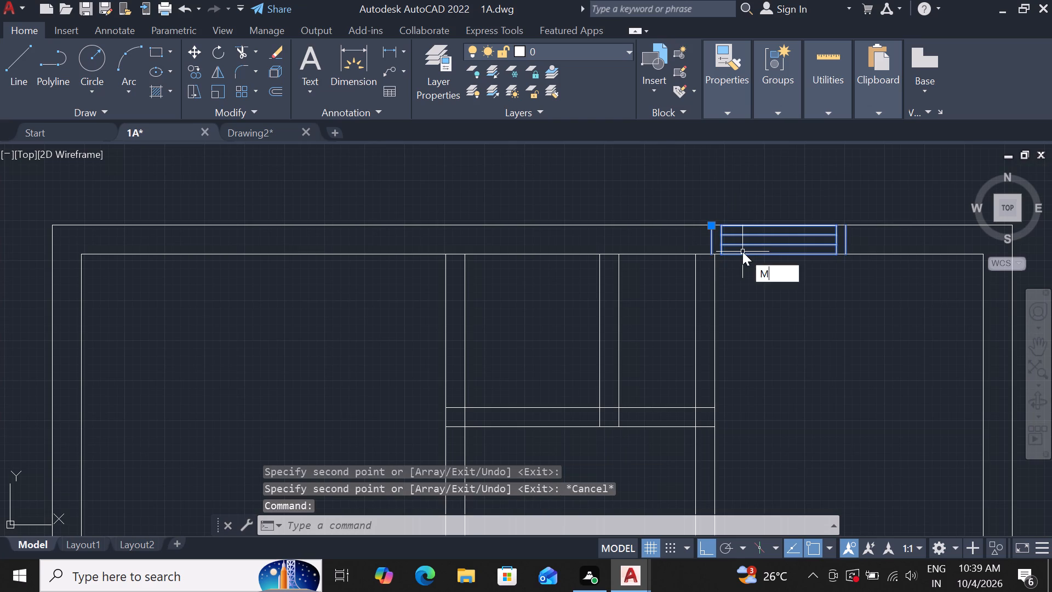
key("space")
scroll(641, 240, "down", 3)
scroll(639, 237, "up", 3)
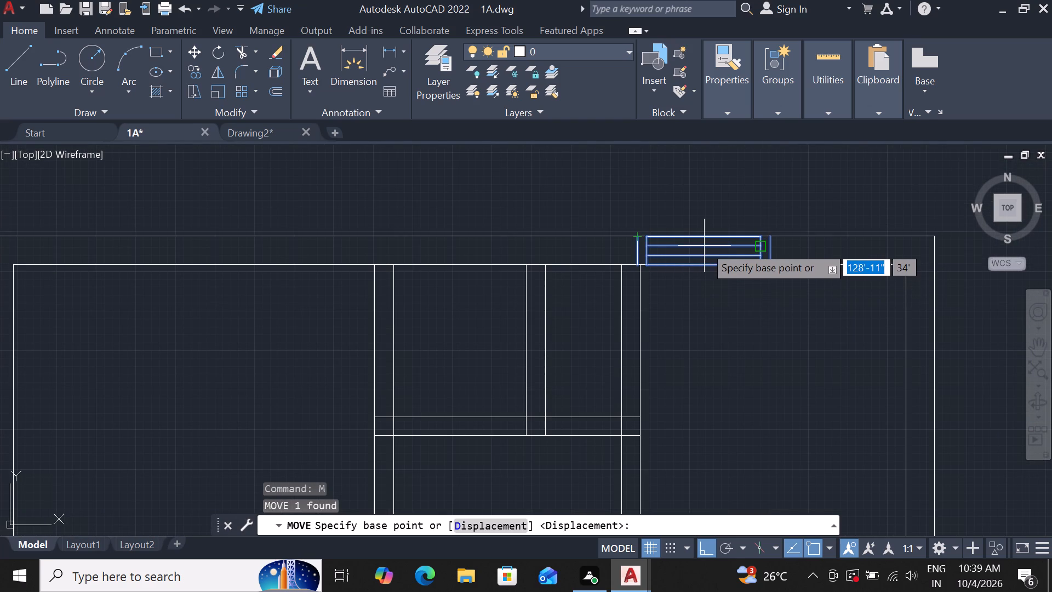
left_click(704, 246)
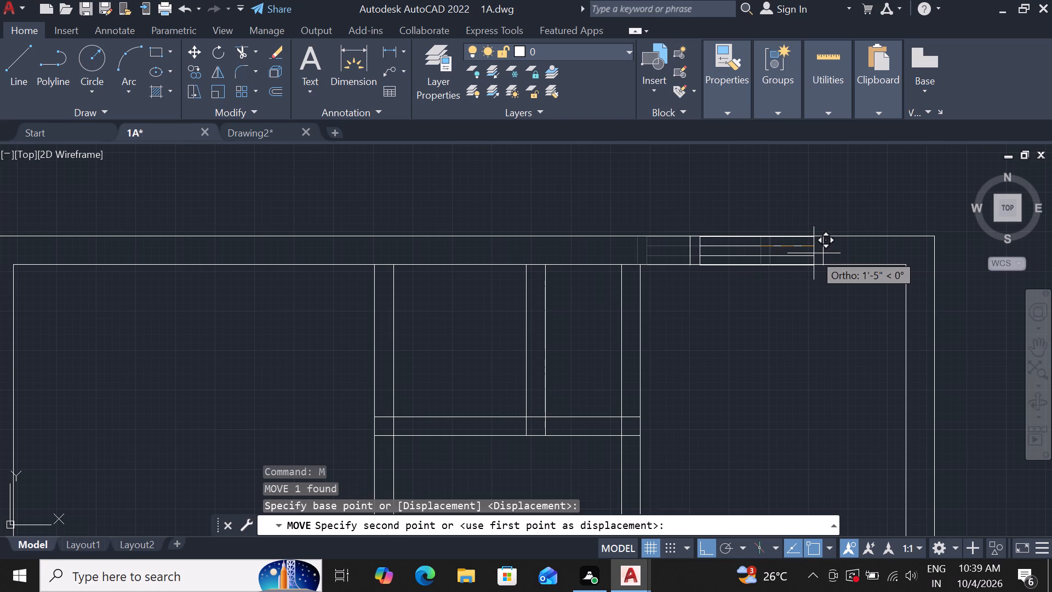
left_click(814, 253)
Move the south wall window block farther east, closer to the middle of the southeast room's south wall.
scroll(751, 258, "down", 4)
scroll(639, 255, "down", 2)
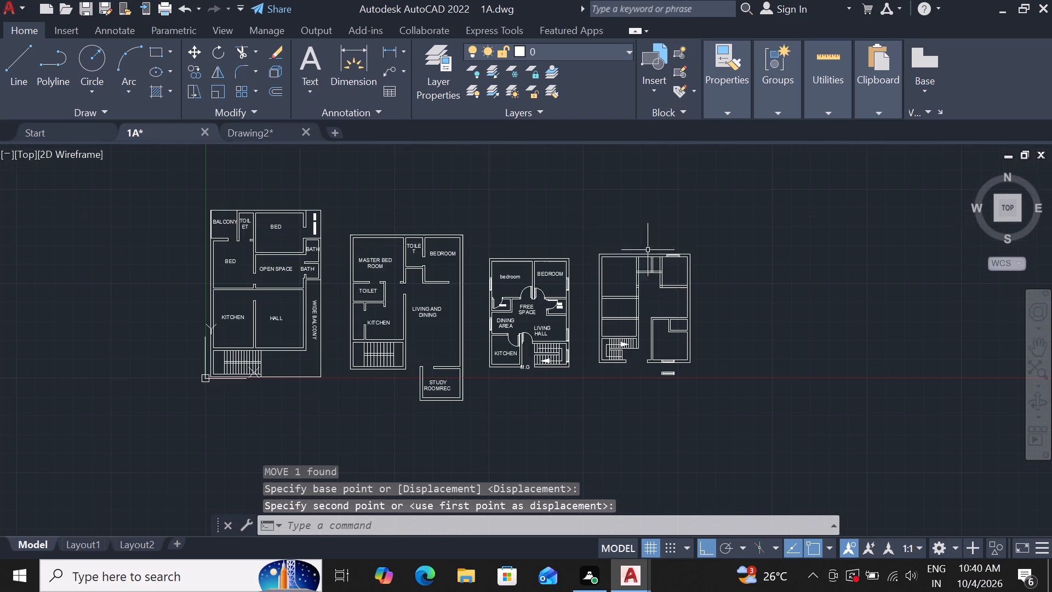
scroll(681, 360, "up", 3)
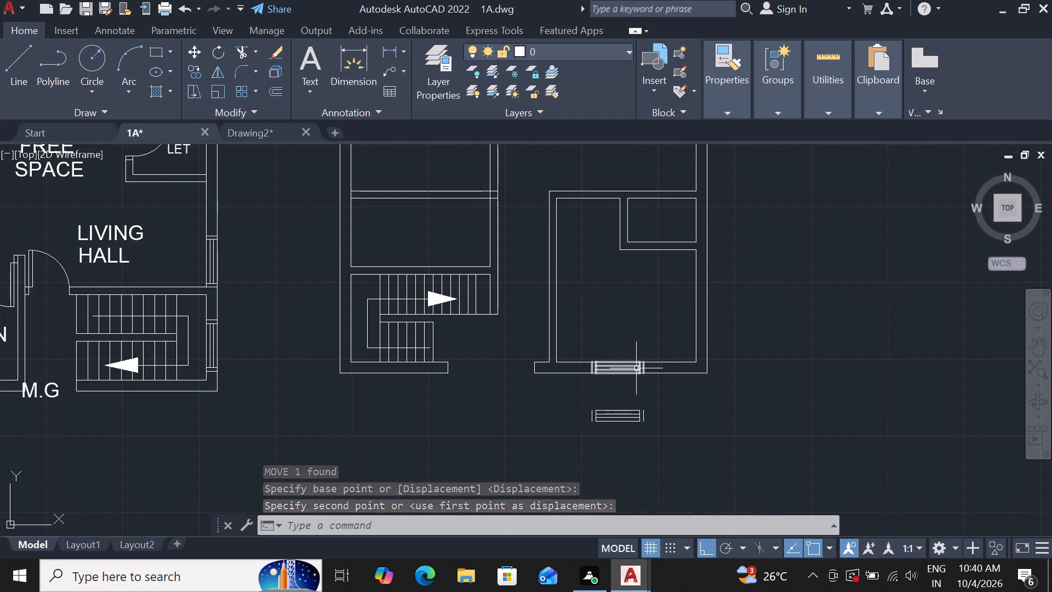
left_click(636, 368)
type("M")
key("space")
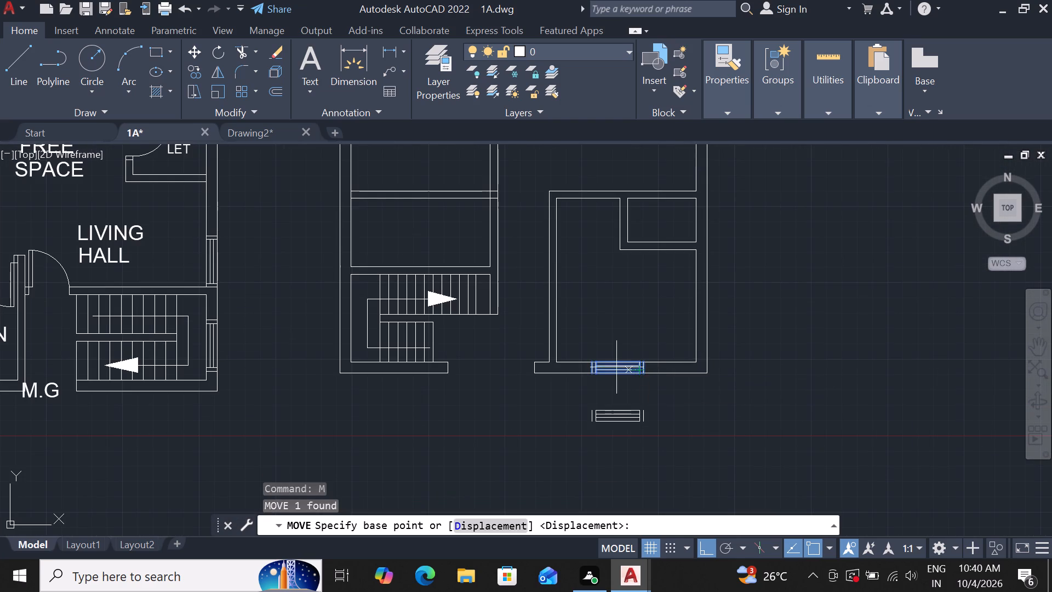
scroll(613, 365, "up", 3)
left_click(641, 373)
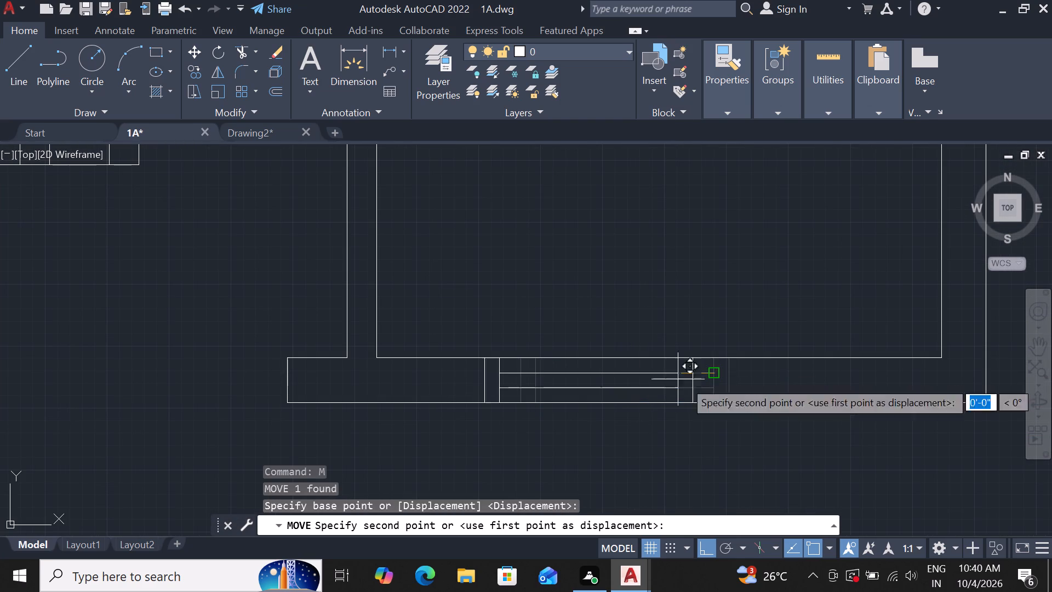
left_click(766, 377)
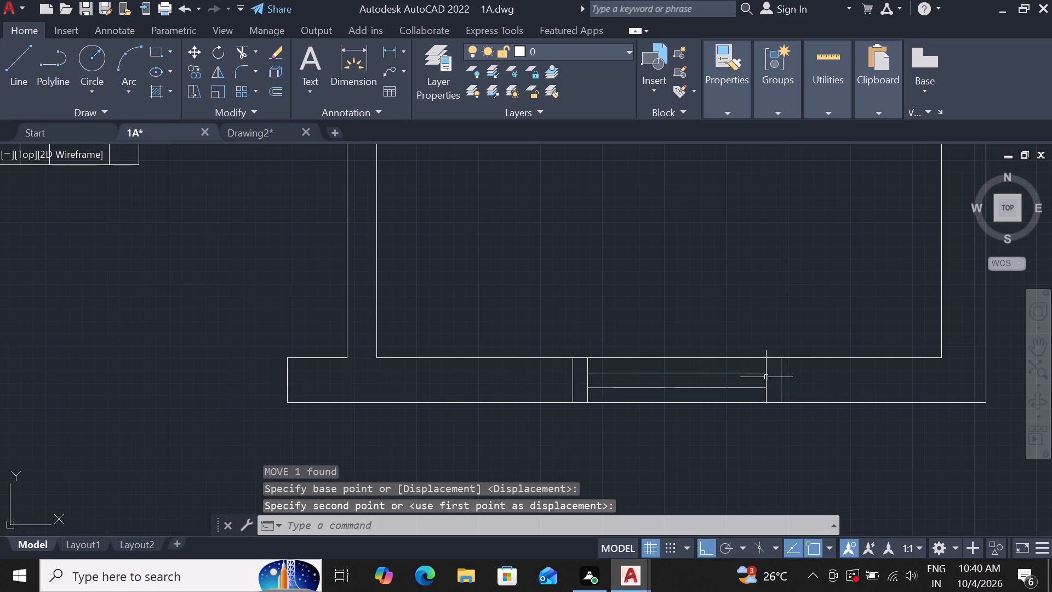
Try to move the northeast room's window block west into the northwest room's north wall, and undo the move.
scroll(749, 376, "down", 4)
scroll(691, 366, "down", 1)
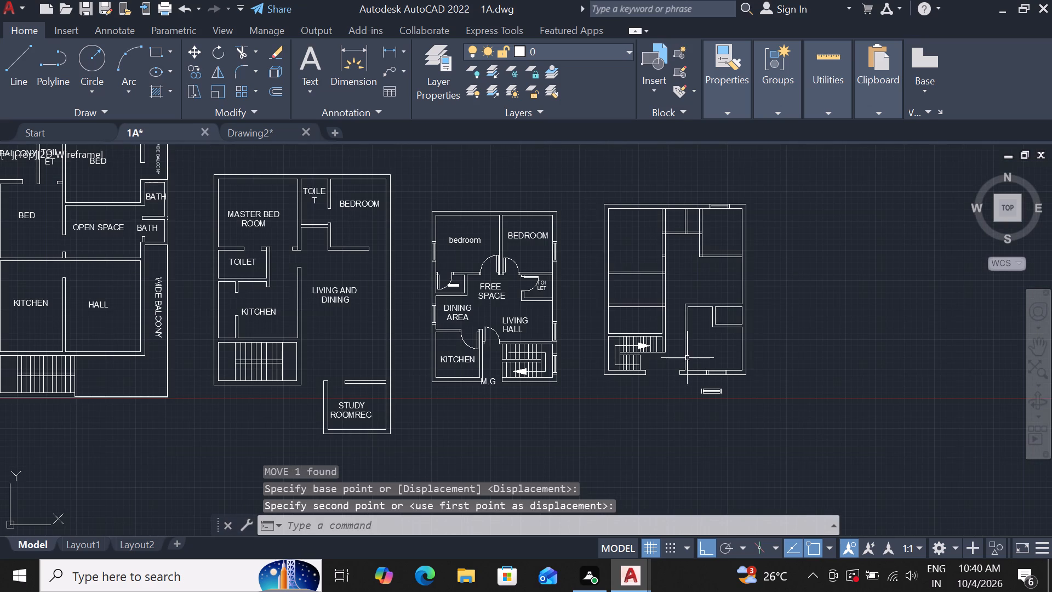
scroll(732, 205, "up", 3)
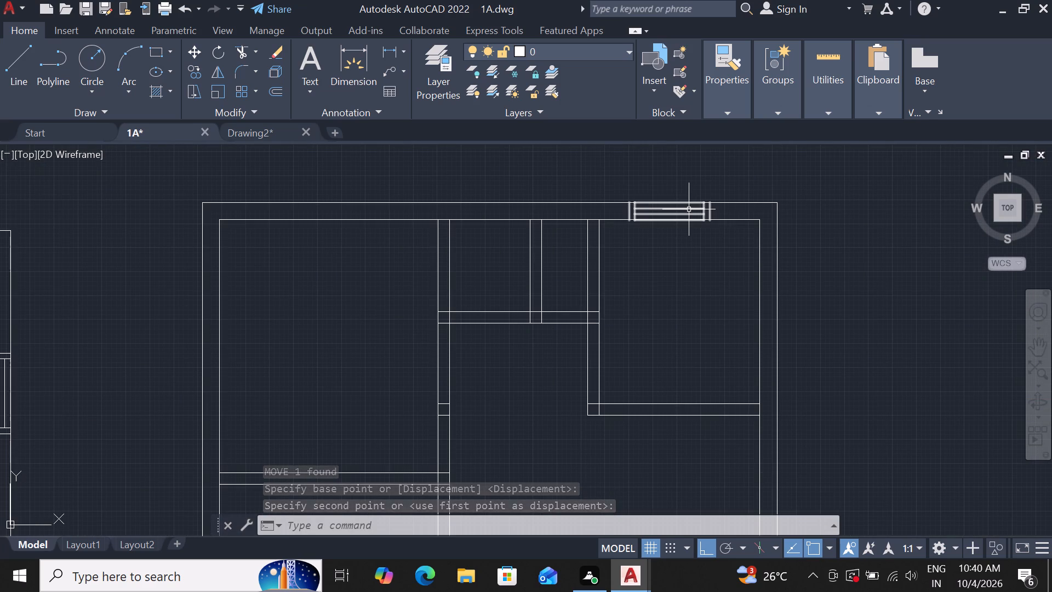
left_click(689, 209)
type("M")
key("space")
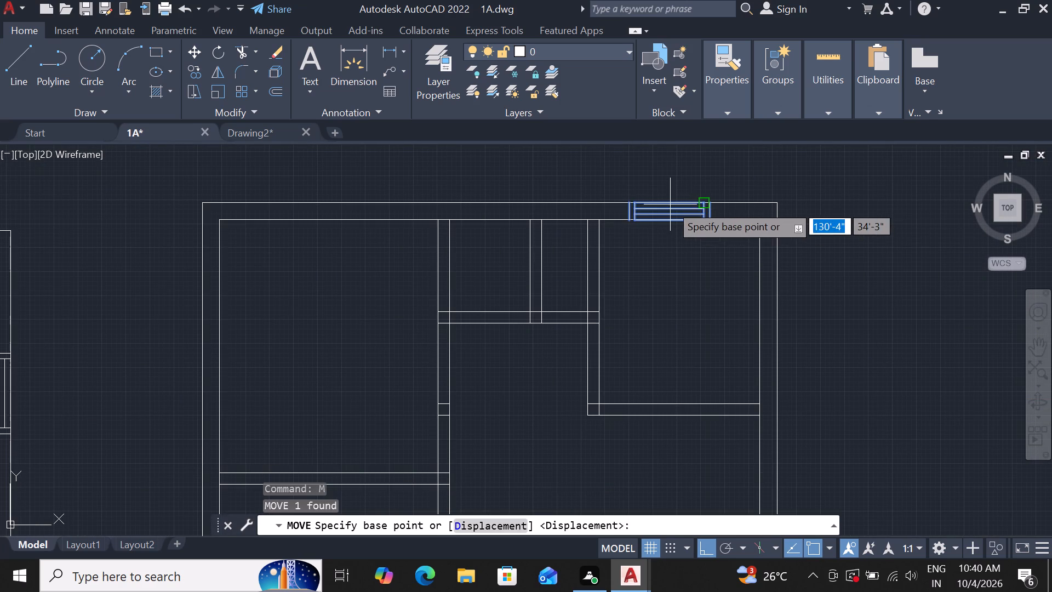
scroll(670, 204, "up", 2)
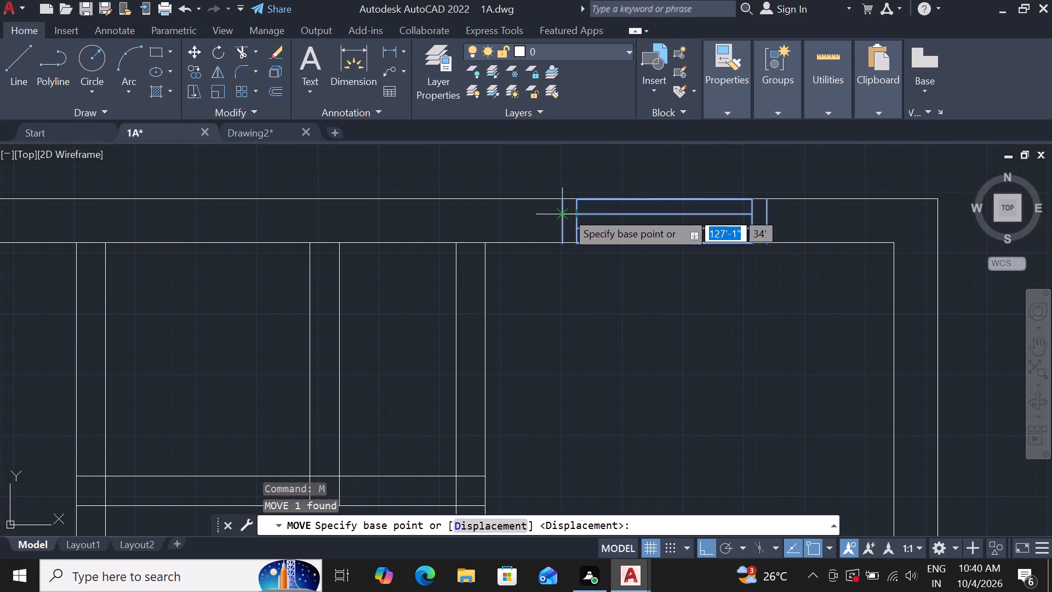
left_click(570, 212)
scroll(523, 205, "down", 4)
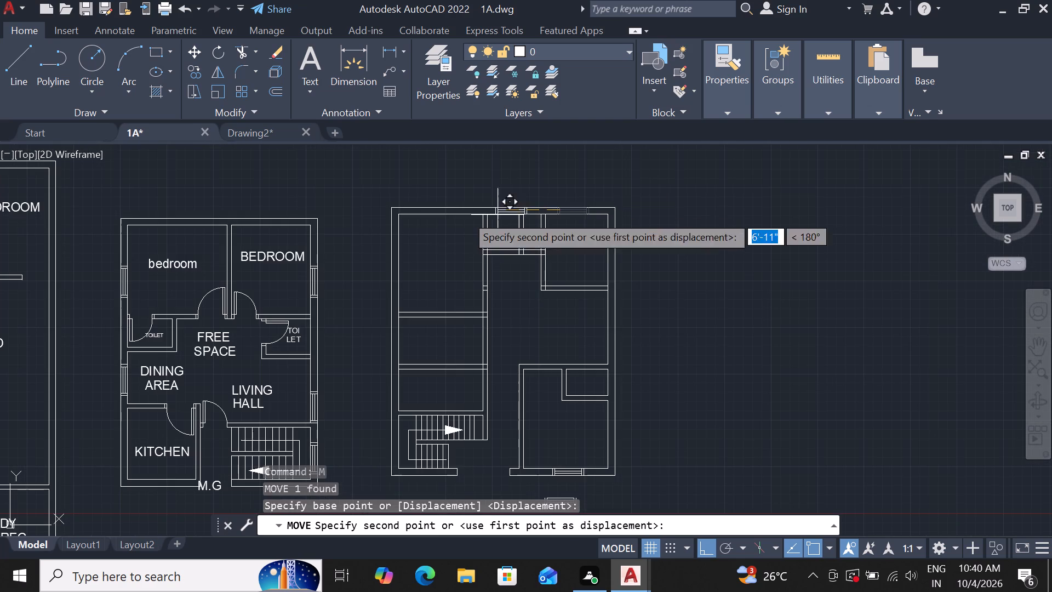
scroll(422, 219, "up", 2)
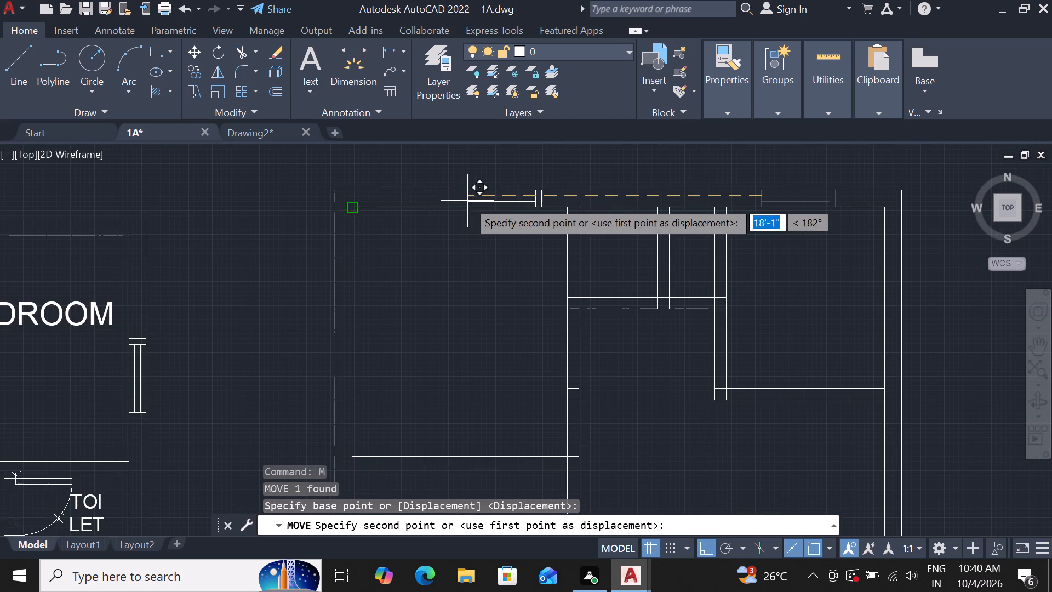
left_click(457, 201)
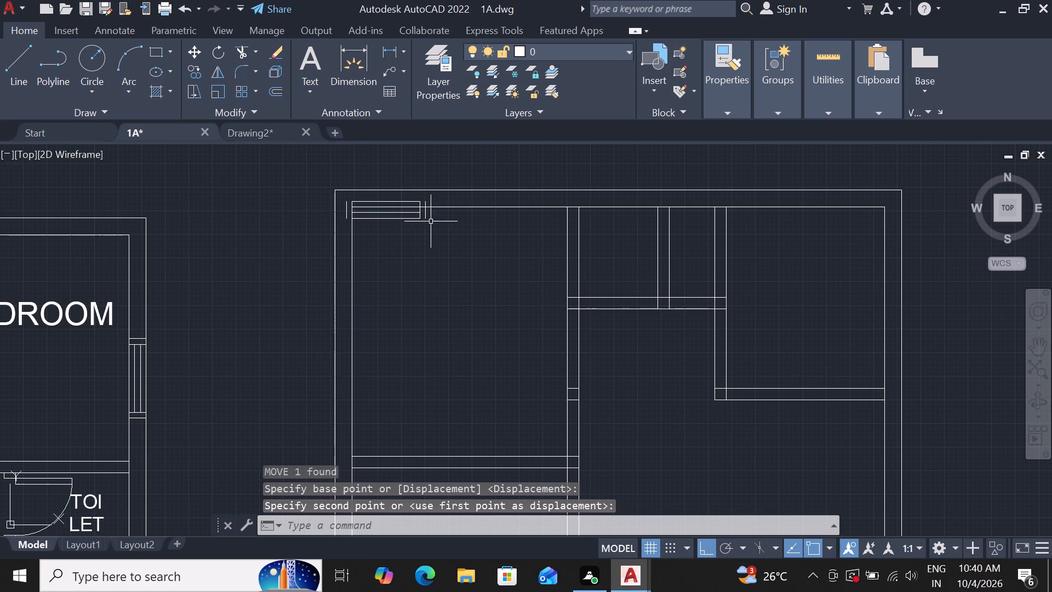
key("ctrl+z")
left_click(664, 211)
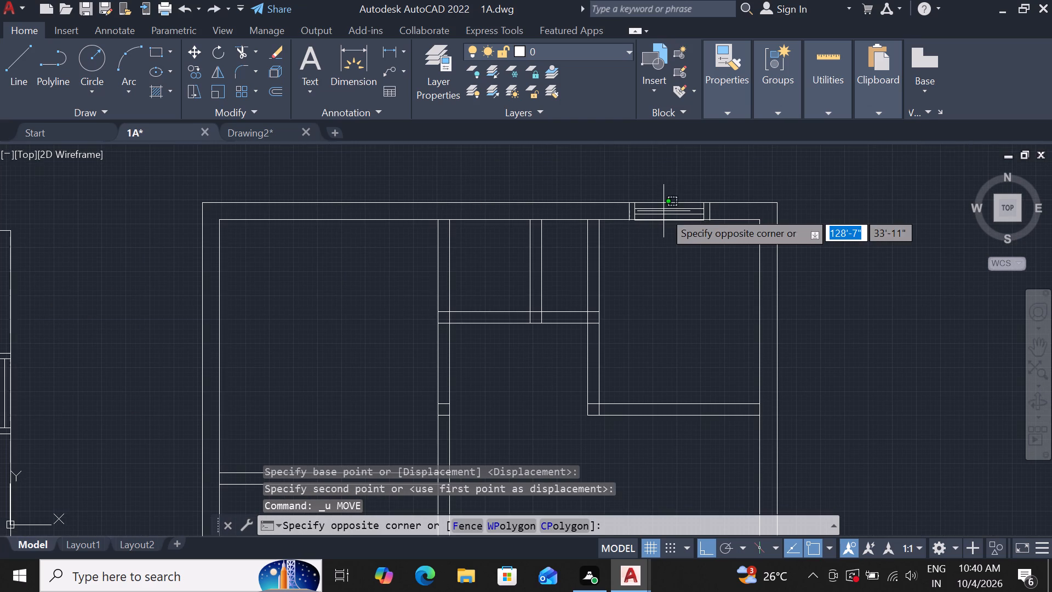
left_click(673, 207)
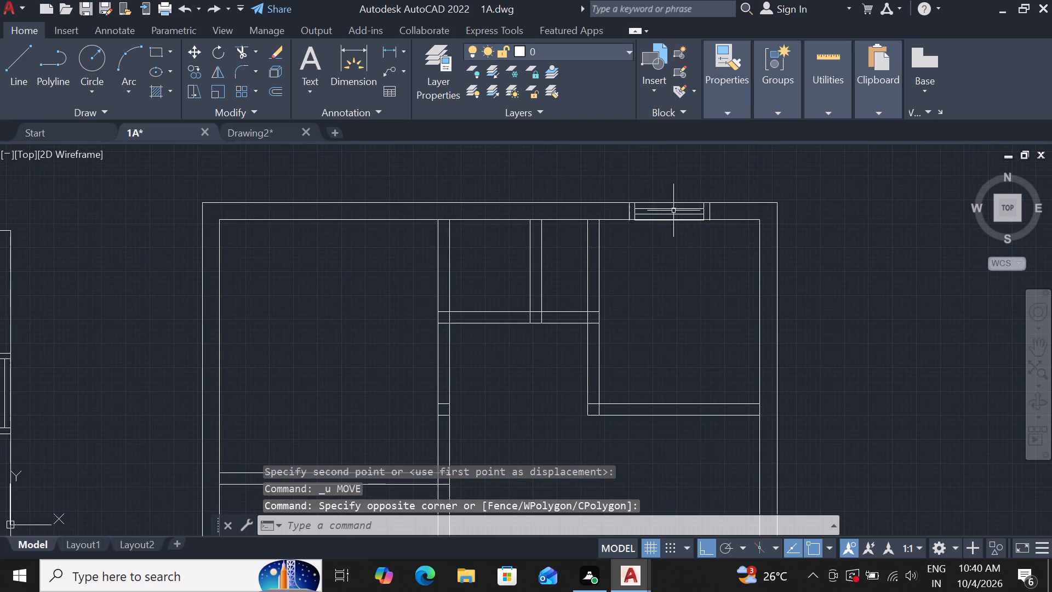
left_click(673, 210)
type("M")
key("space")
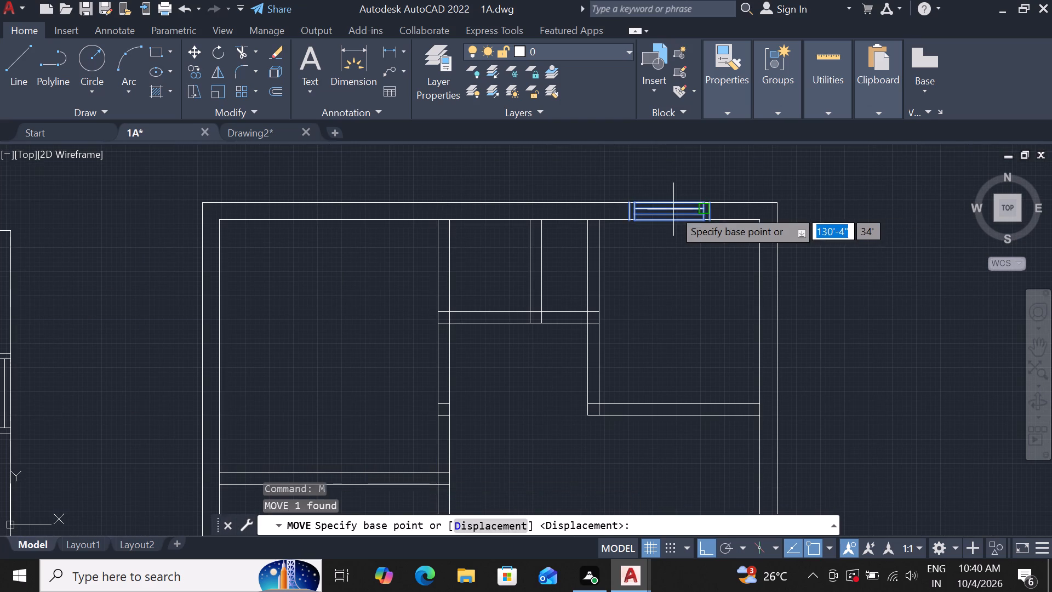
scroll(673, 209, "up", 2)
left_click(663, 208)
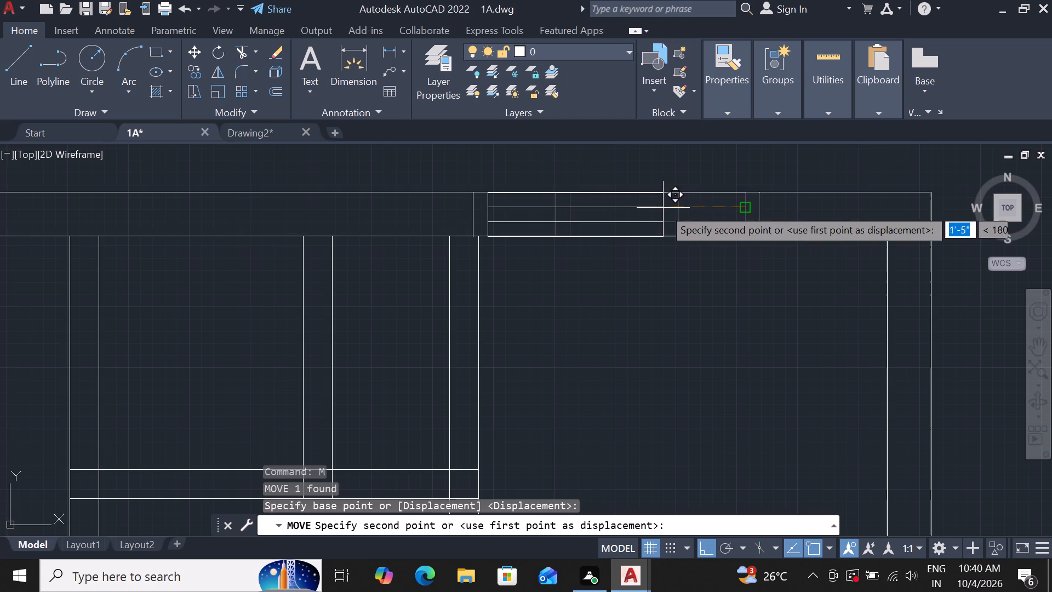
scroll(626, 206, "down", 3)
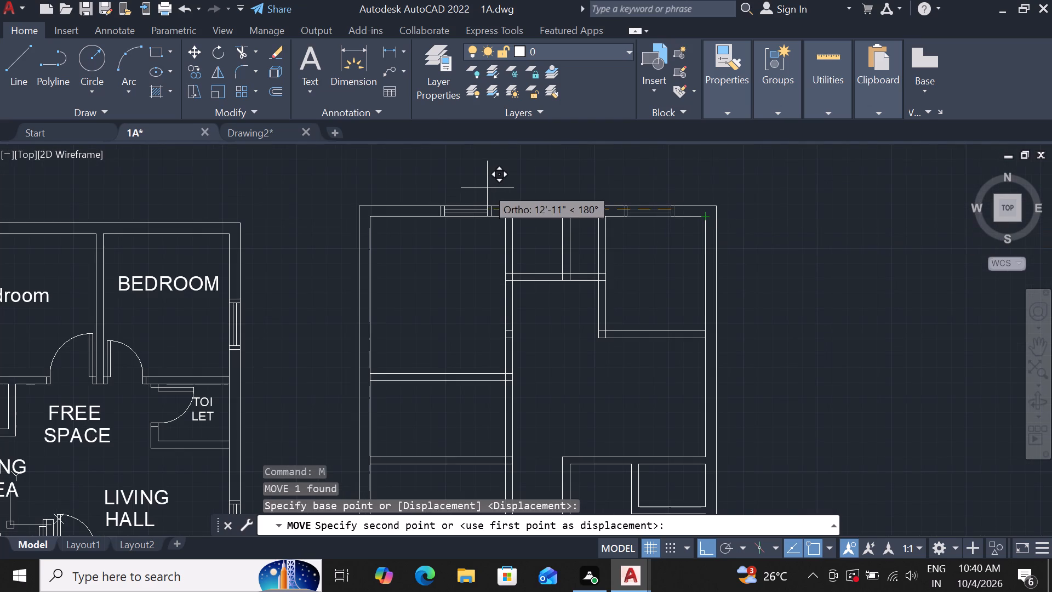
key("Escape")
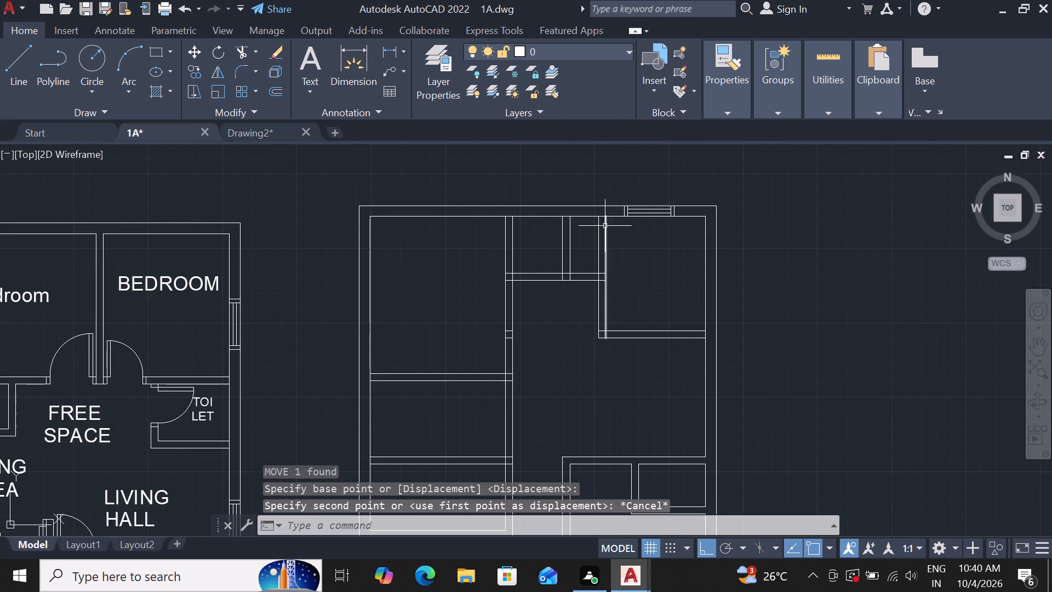
Copy the northeast room's north window block about 14'-4" straight west into the northwest room's north exterior wall.
scroll(650, 229, "up", 3)
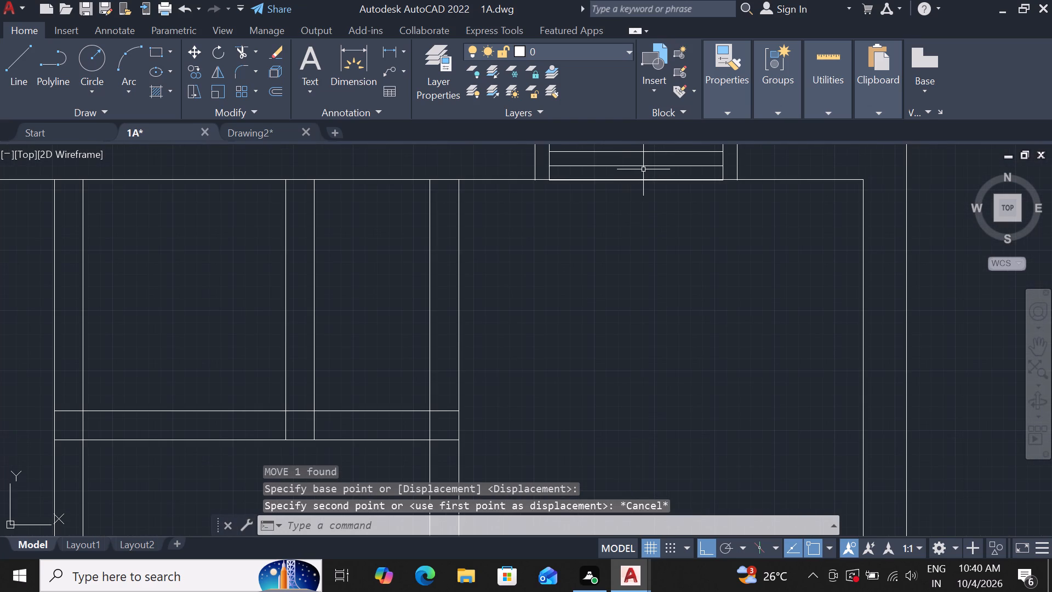
left_click(645, 169)
left_click(654, 164)
left_click(655, 167)
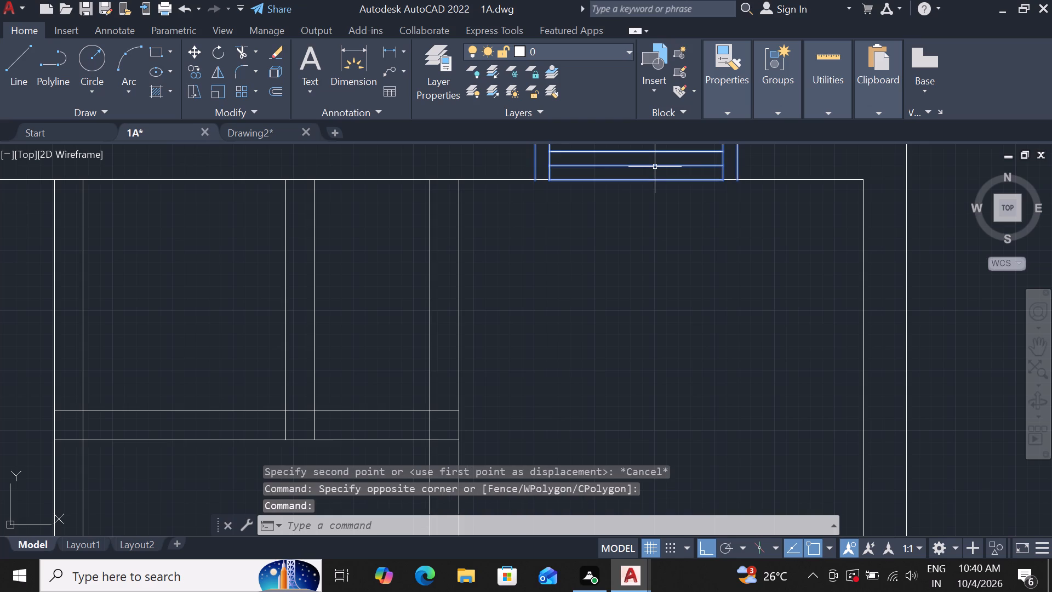
type("CO")
key("space")
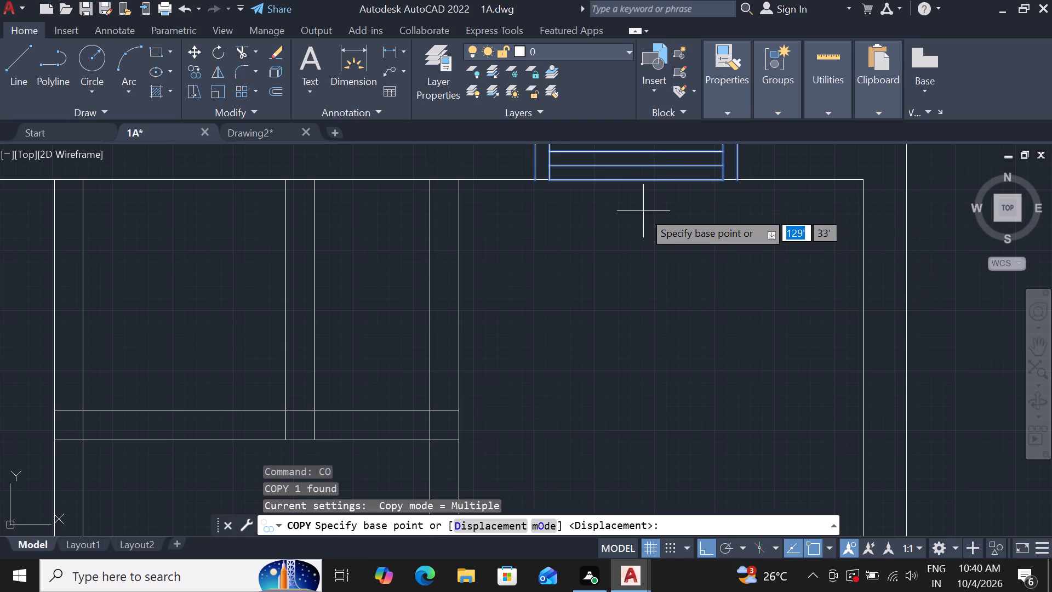
scroll(647, 223, "down", 2)
scroll(611, 204, "up", 2)
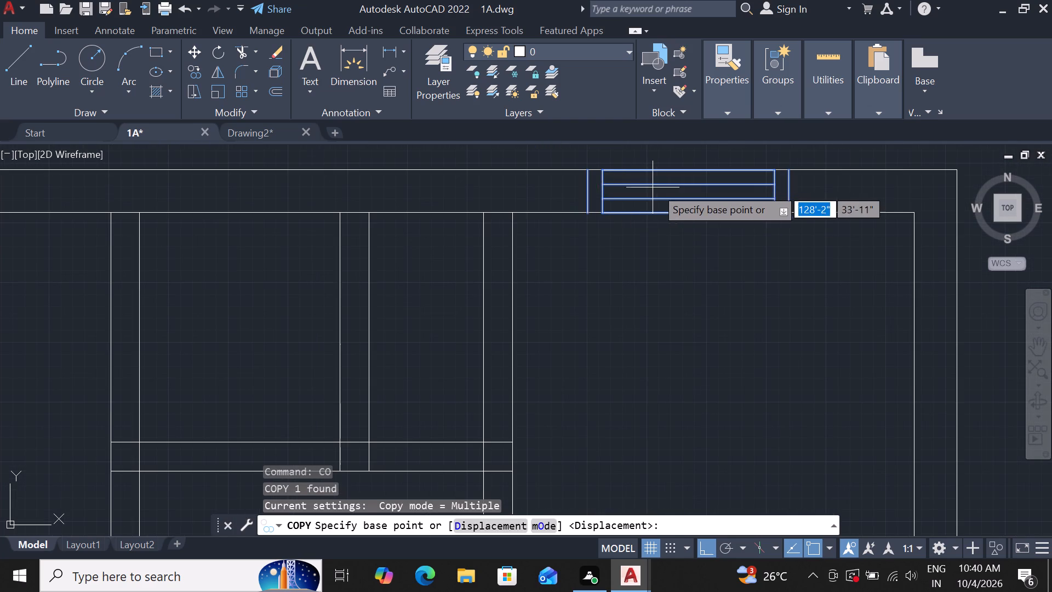
left_click(600, 184)
scroll(540, 206, "down", 3)
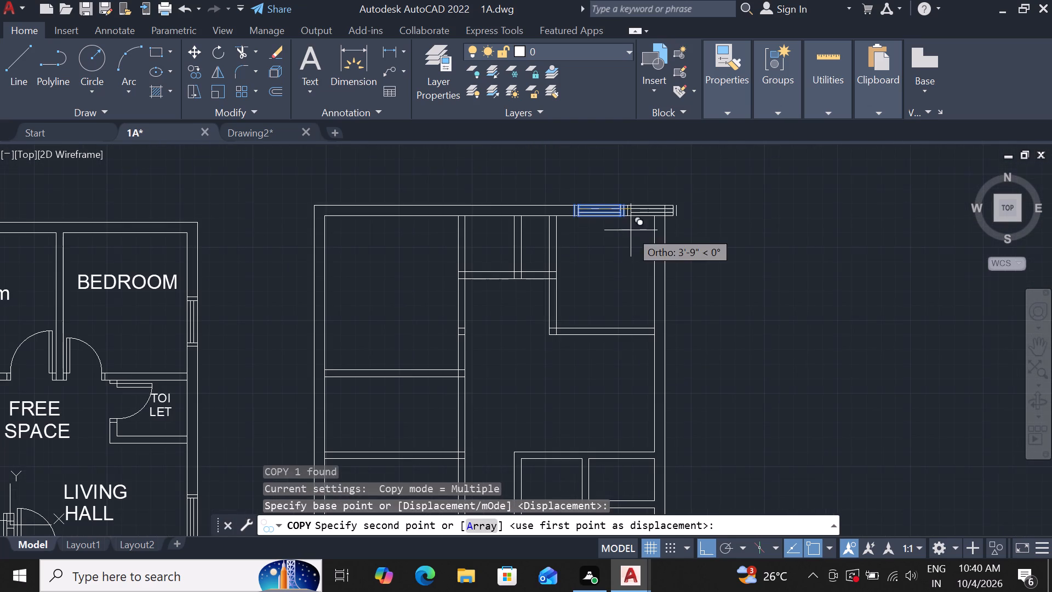
left_click(377, 244)
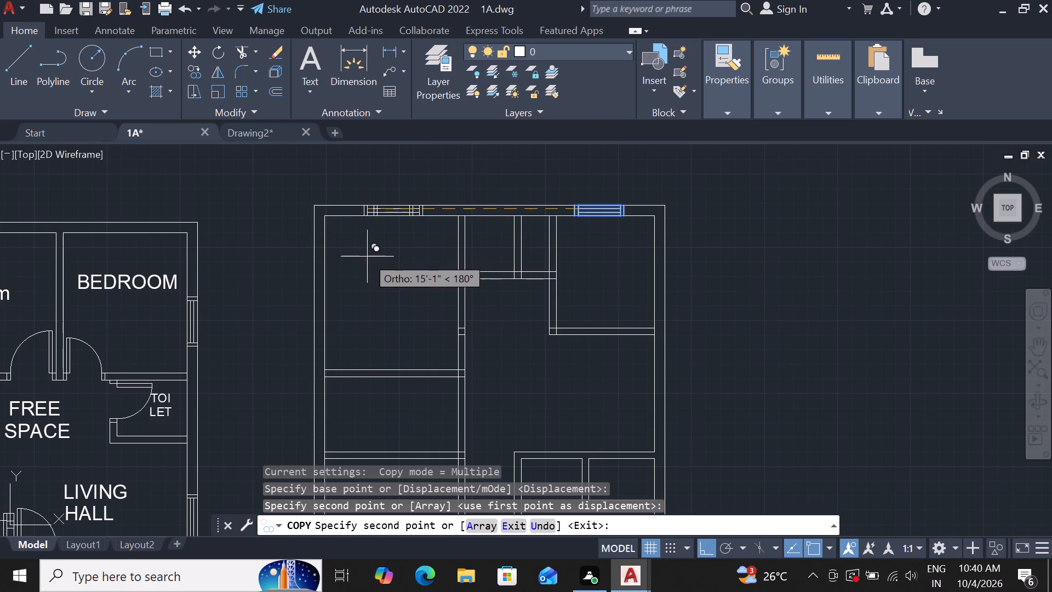
key("Escape")
Rotate the spare window block below the southeast room by 270° so it stands vertically.
scroll(374, 275, "down", 2)
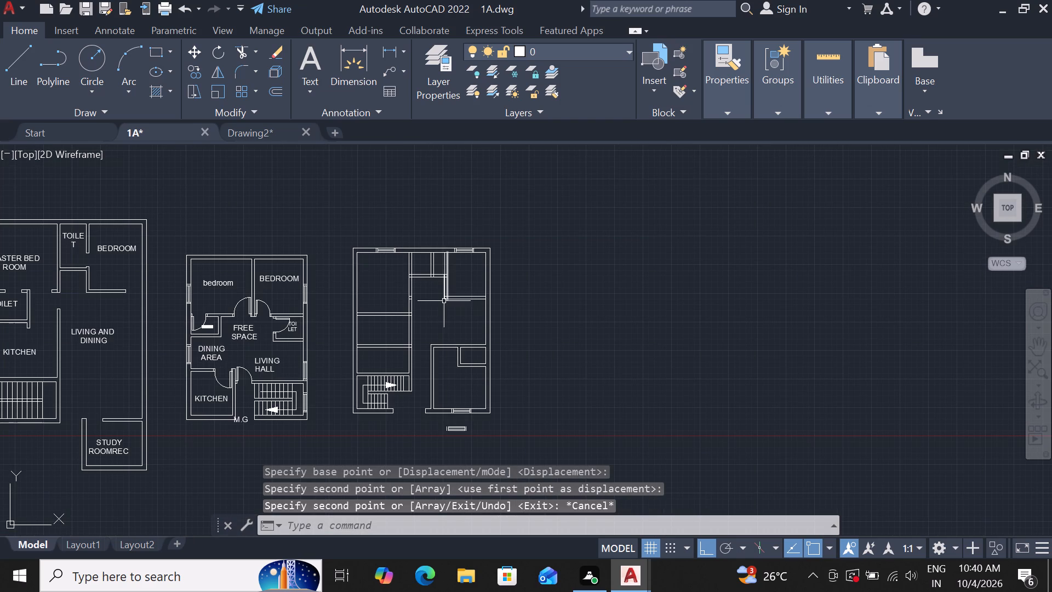
scroll(424, 440, "up", 1)
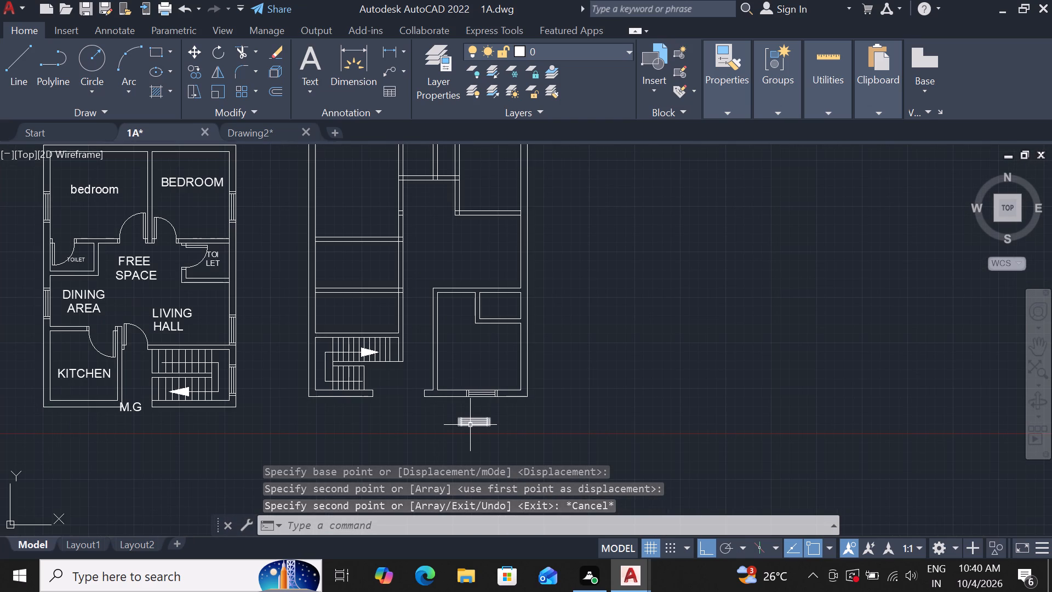
left_click(470, 425)
key("r")
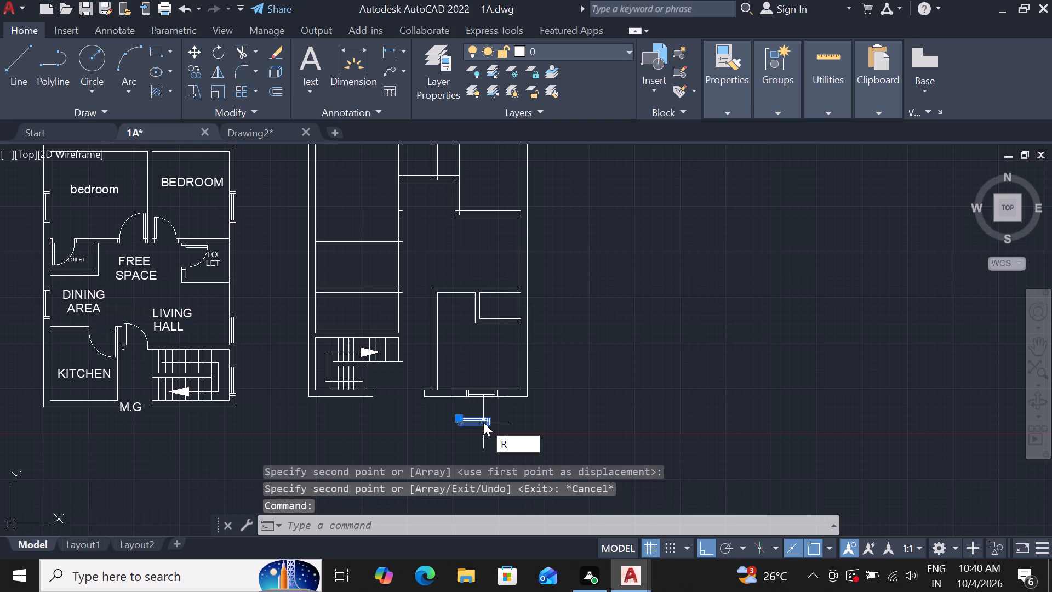
type("O")
key("space")
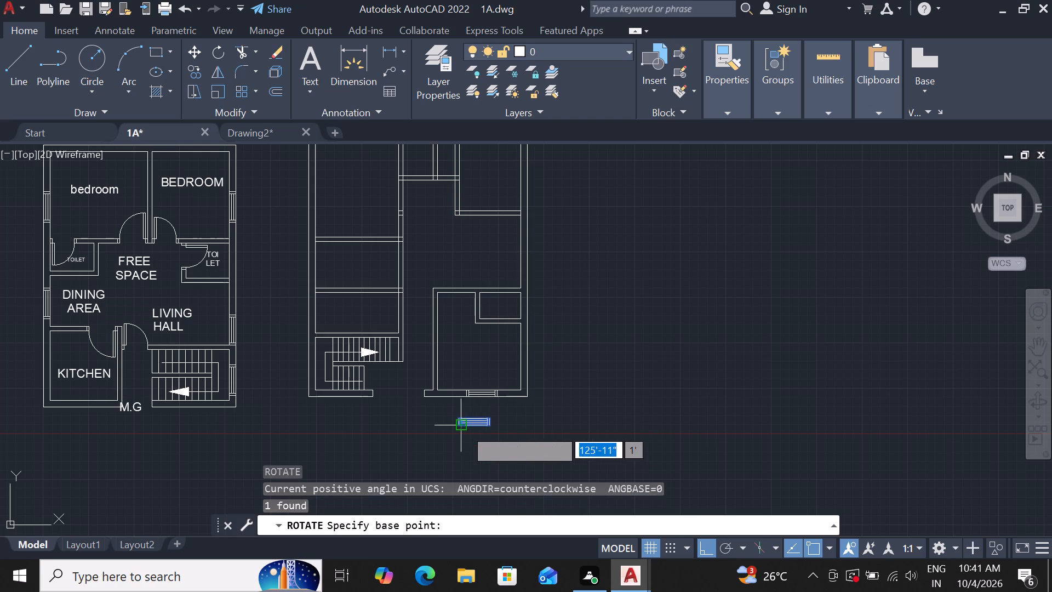
left_click(467, 425)
left_click(453, 462)
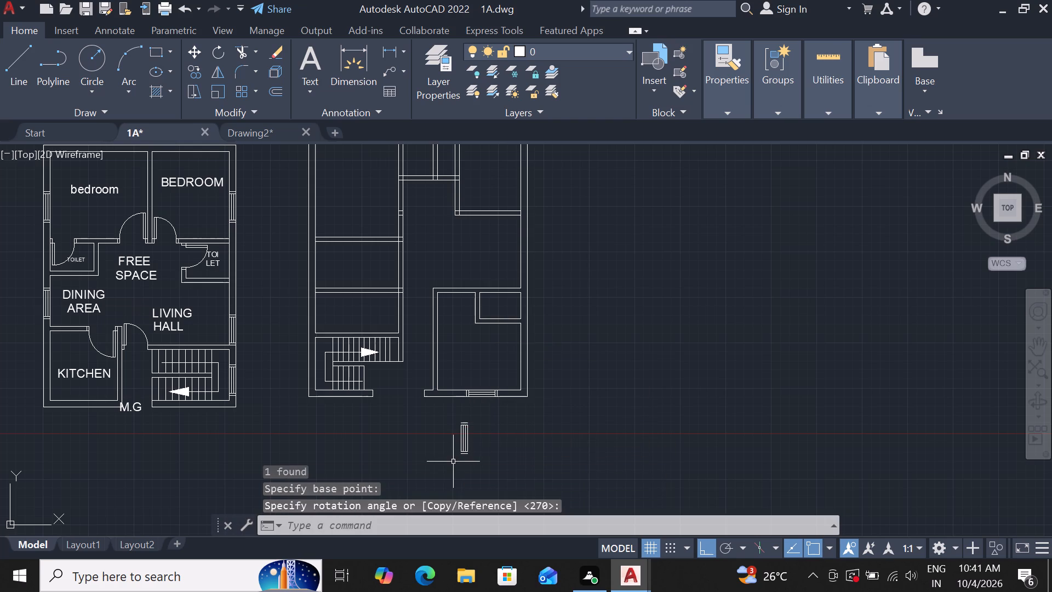
Move the rotated spare window block straight east to a position below the southeast room's east exterior wall.
scroll(464, 450, "up", 2)
left_click(464, 421)
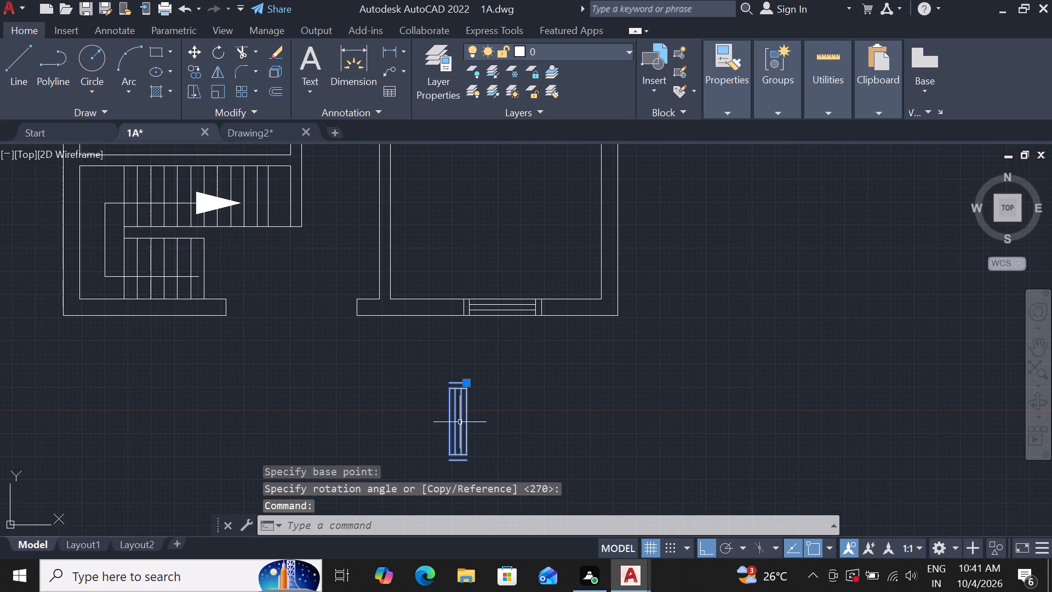
type("M")
key("space")
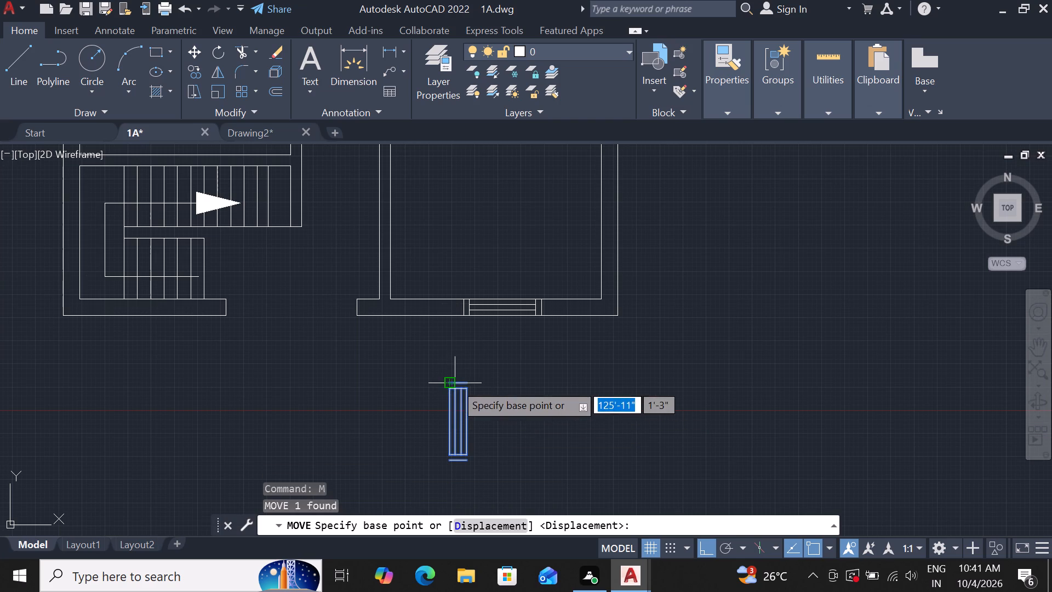
left_click_drag(446, 382, 470, 367)
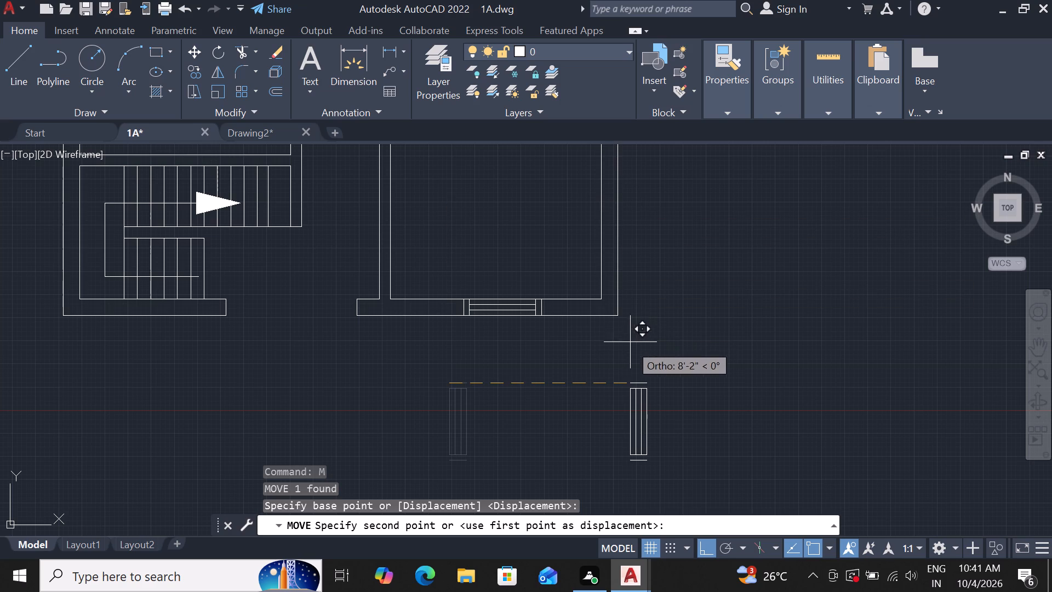
left_click(608, 356)
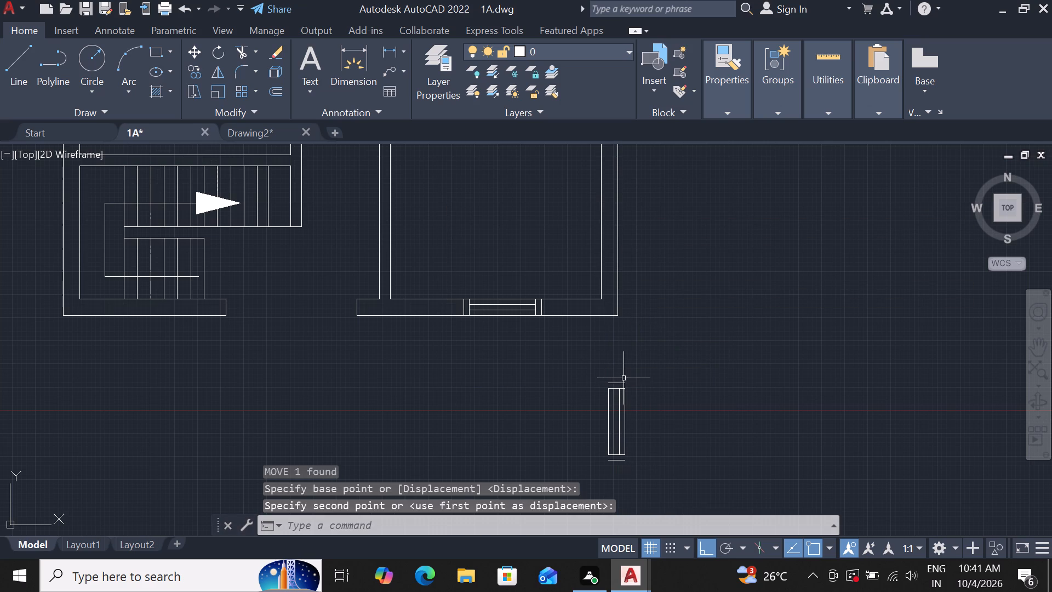
Move the vertical spare window block straight north into the southeast room's east exterior wall.
left_click(608, 394)
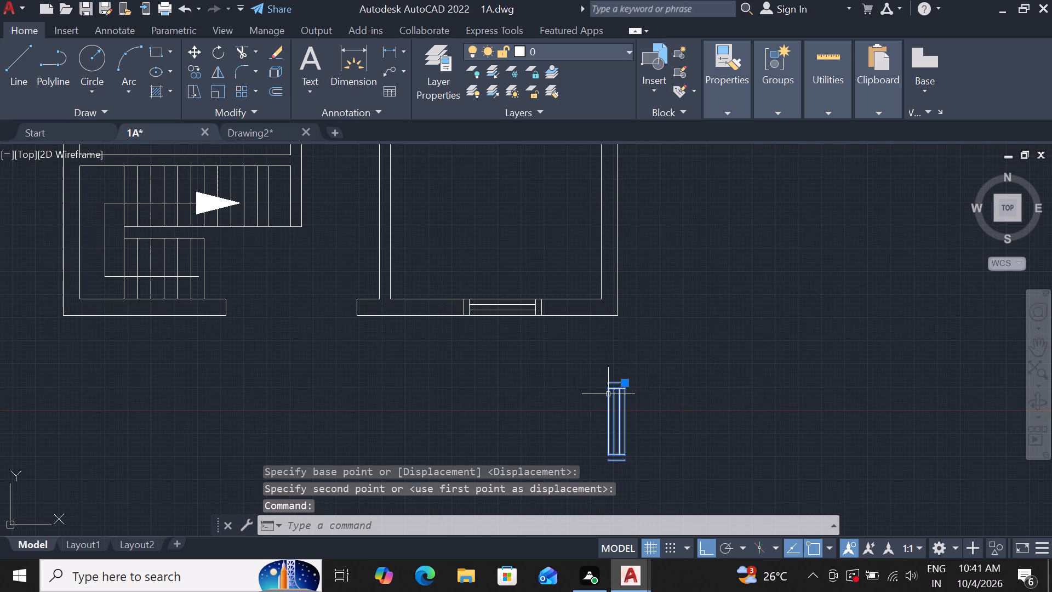
type("M")
key("space")
left_click_drag(607, 386, 605, 375)
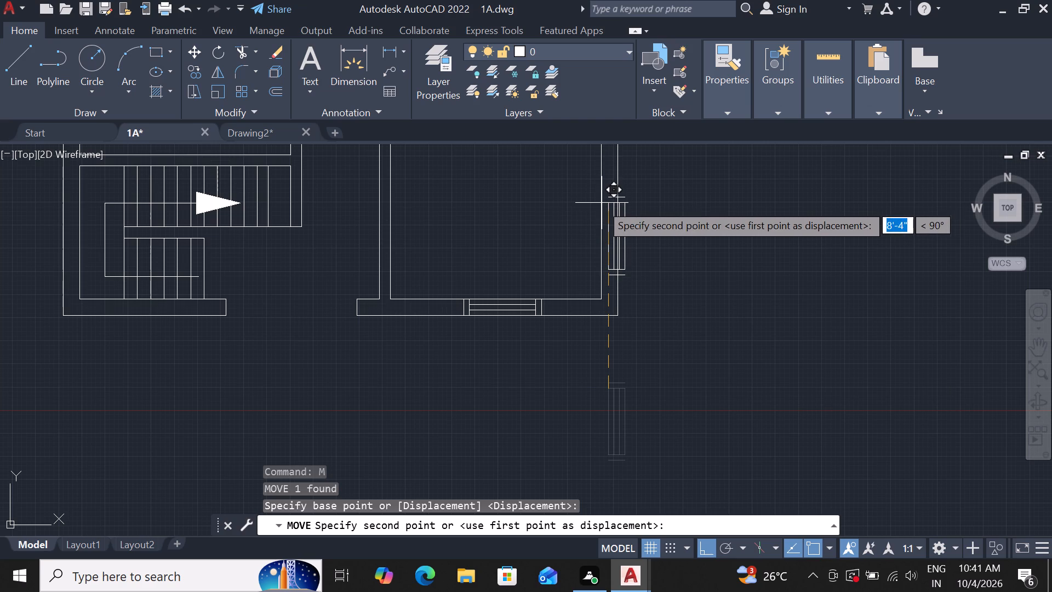
left_click(601, 203)
Move the window block in the southeast room's east exterior wall about 2'-9" straight south along the wall.
scroll(610, 260, "down", 1)
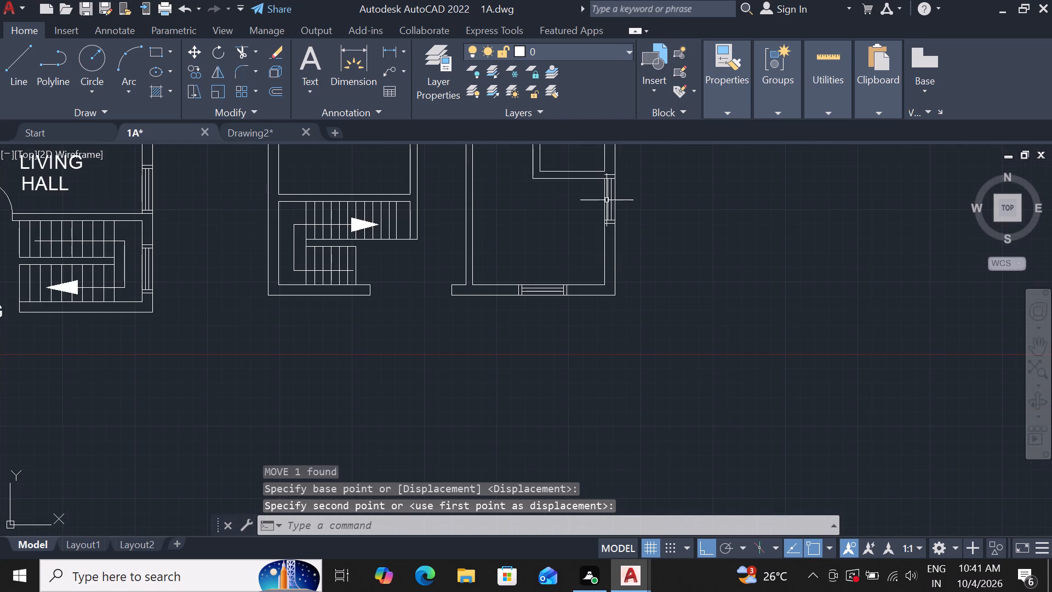
scroll(614, 186, "up", 2)
left_click(605, 242)
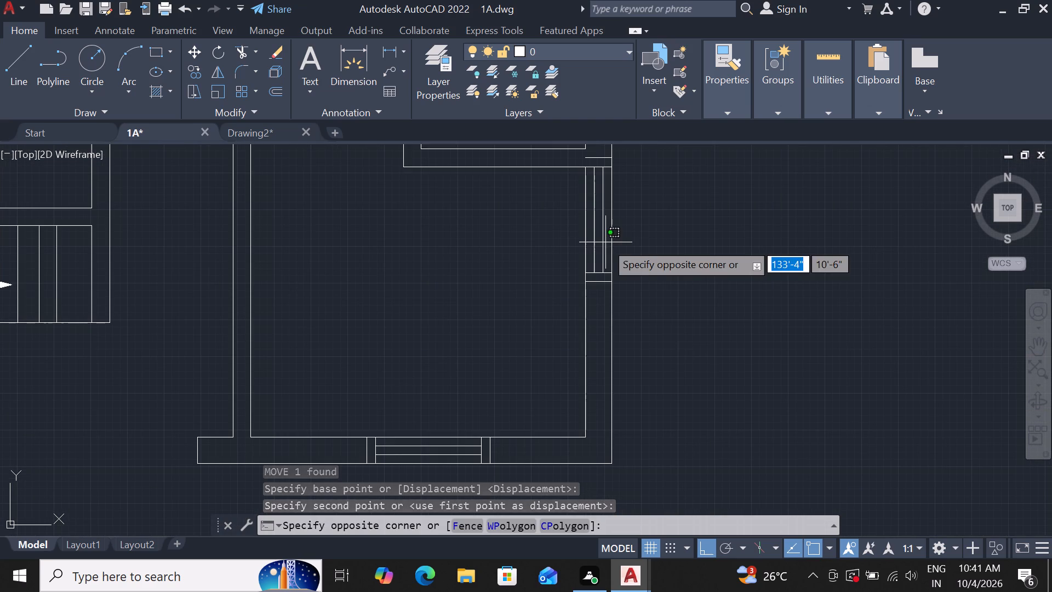
left_click(599, 255)
type("M")
key("space")
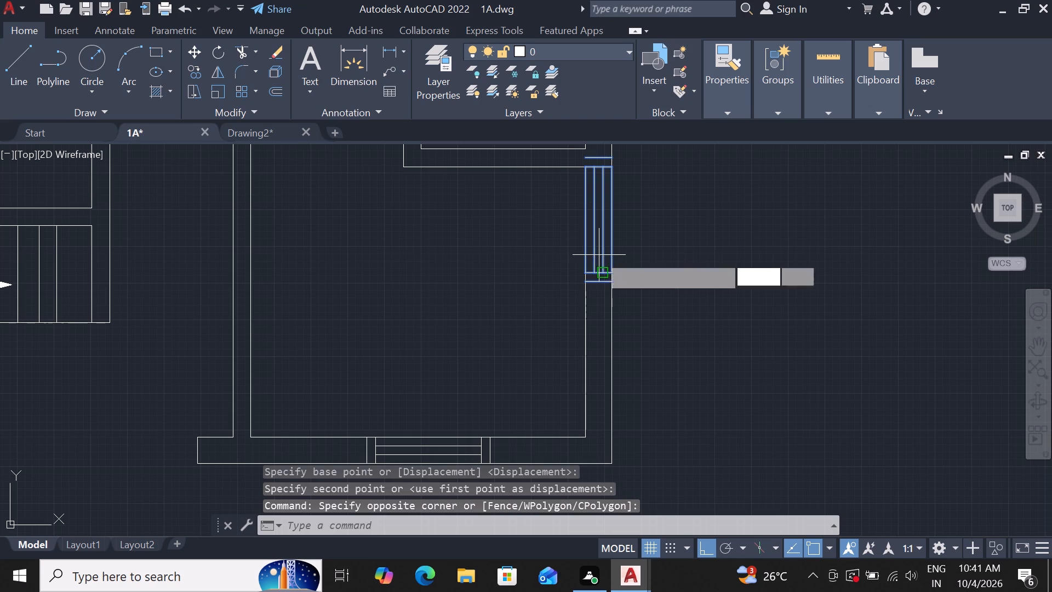
left_click(587, 281)
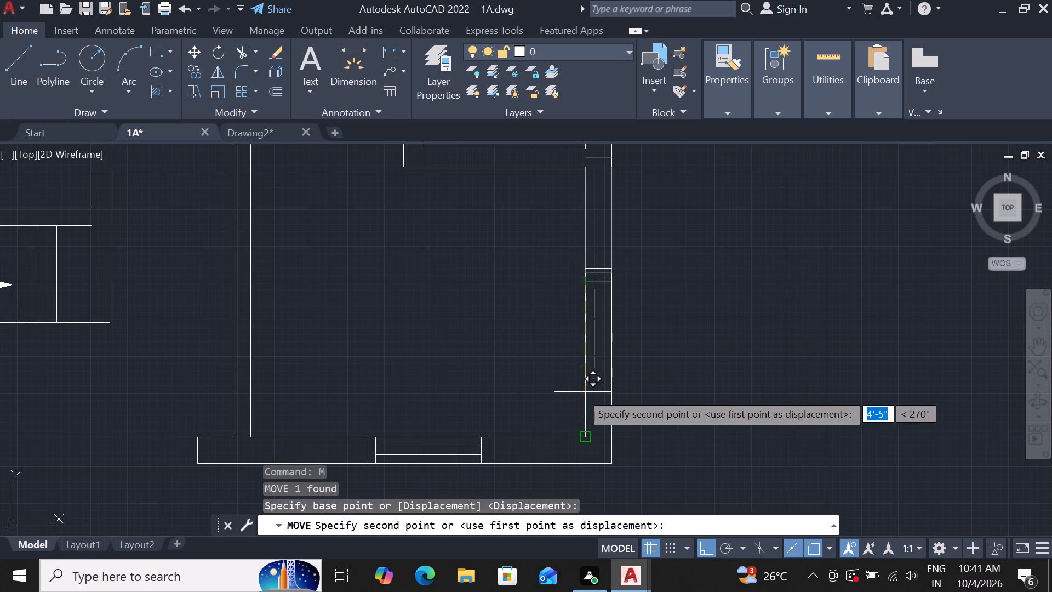
left_click(550, 380)
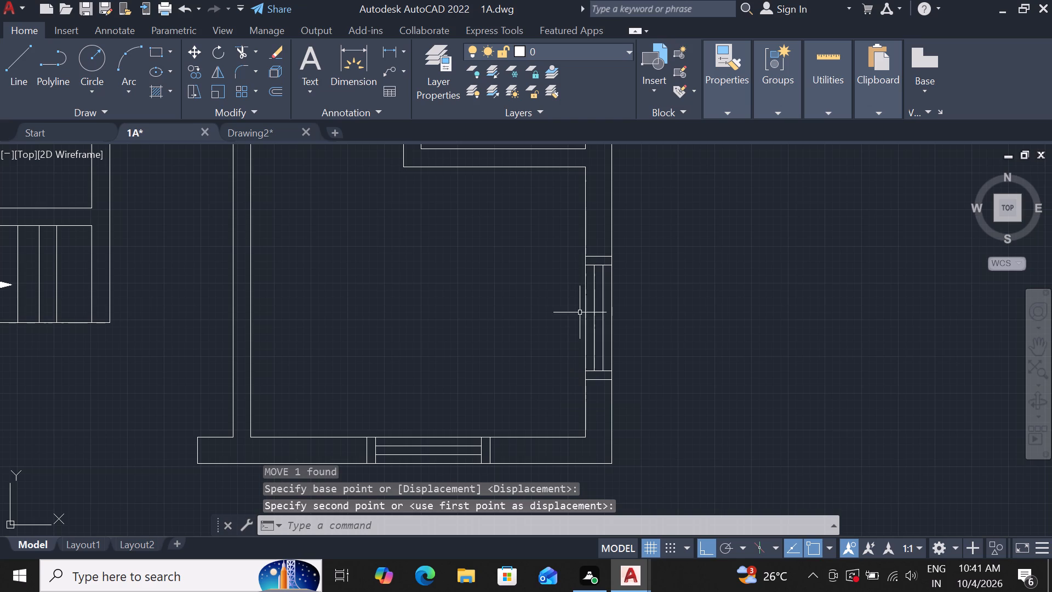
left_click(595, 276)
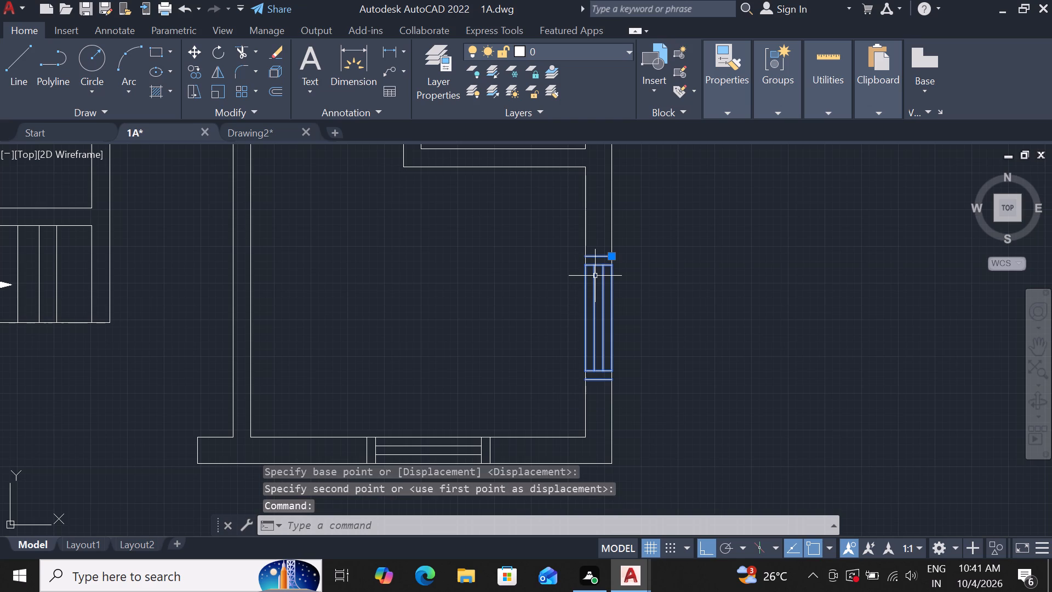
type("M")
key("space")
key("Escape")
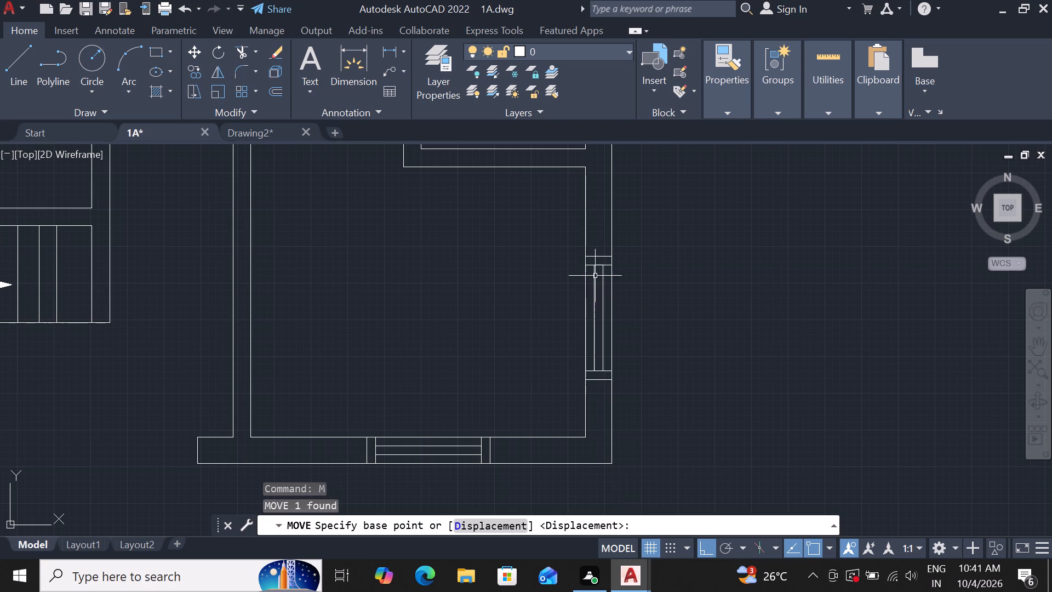
Copy the southeast room's east window block about 6'-0" north into the exterior wall of the small adjoining room.
left_click(595, 276)
type("CO")
key("space")
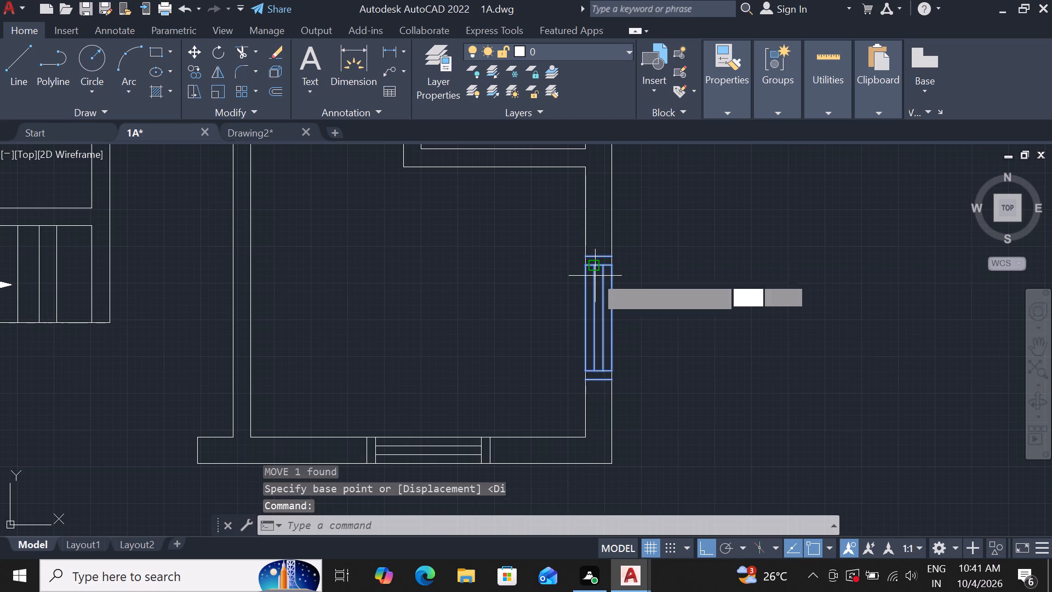
left_click(588, 259)
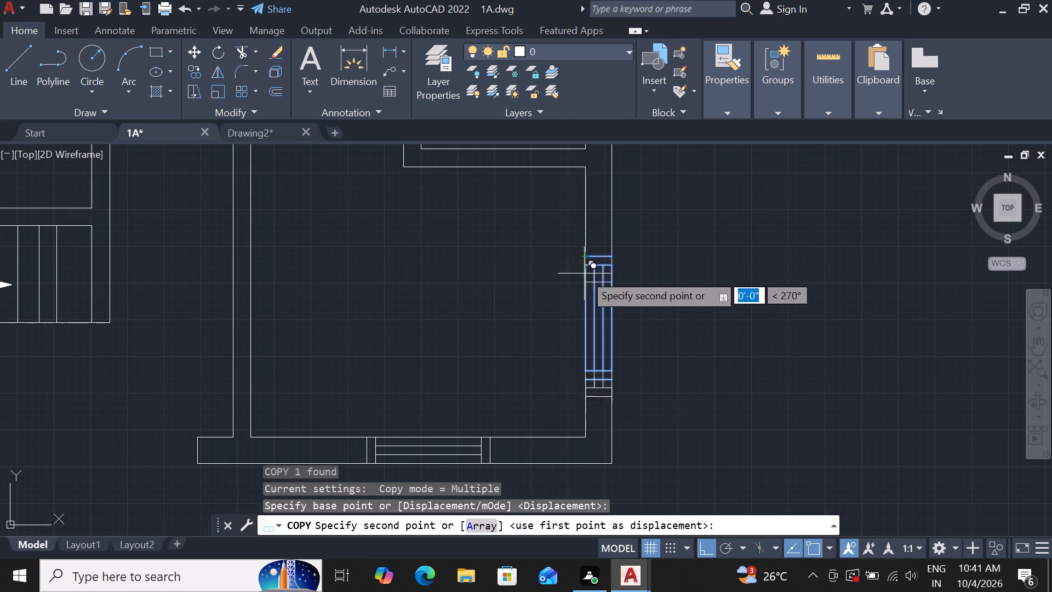
scroll(584, 355, "down", 1)
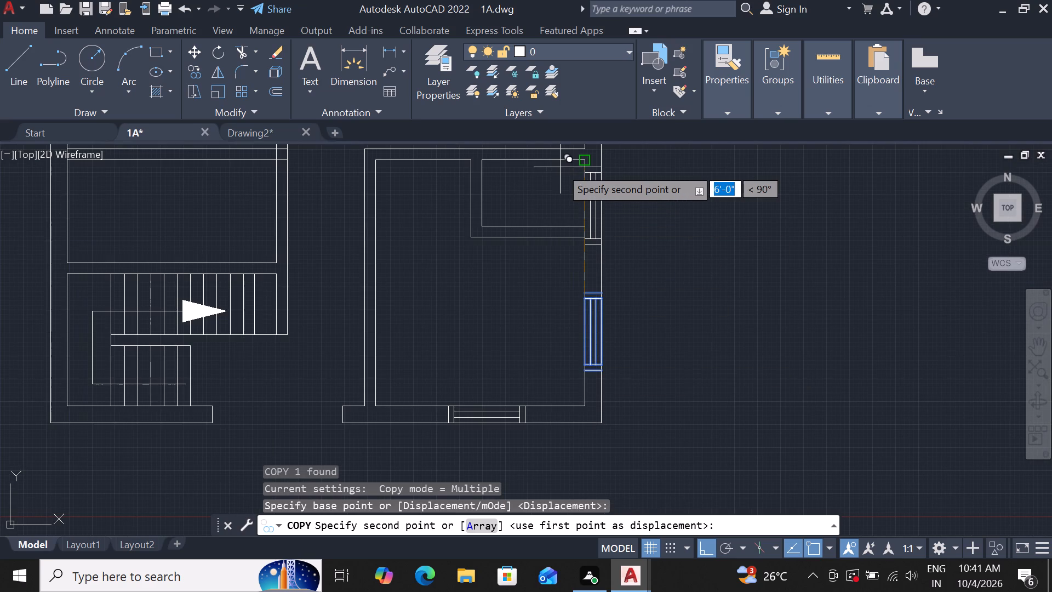
left_click(532, 161)
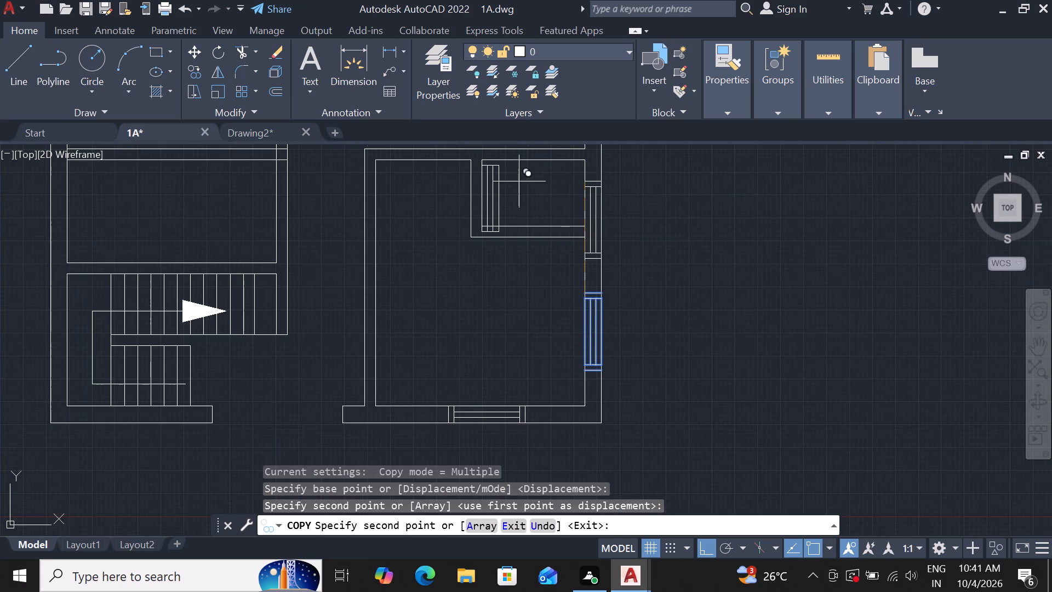
left_click(613, 164)
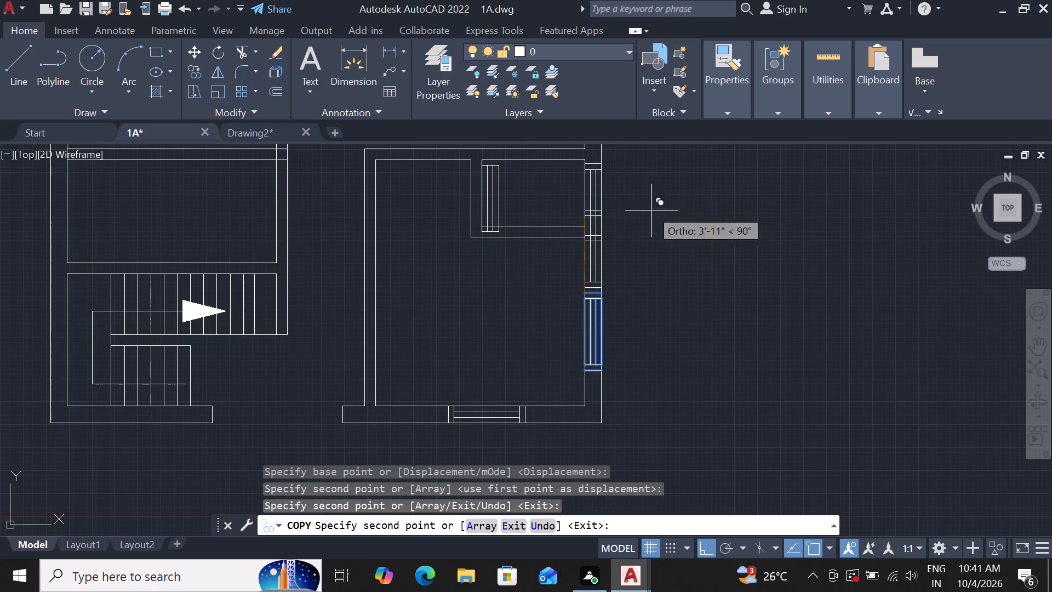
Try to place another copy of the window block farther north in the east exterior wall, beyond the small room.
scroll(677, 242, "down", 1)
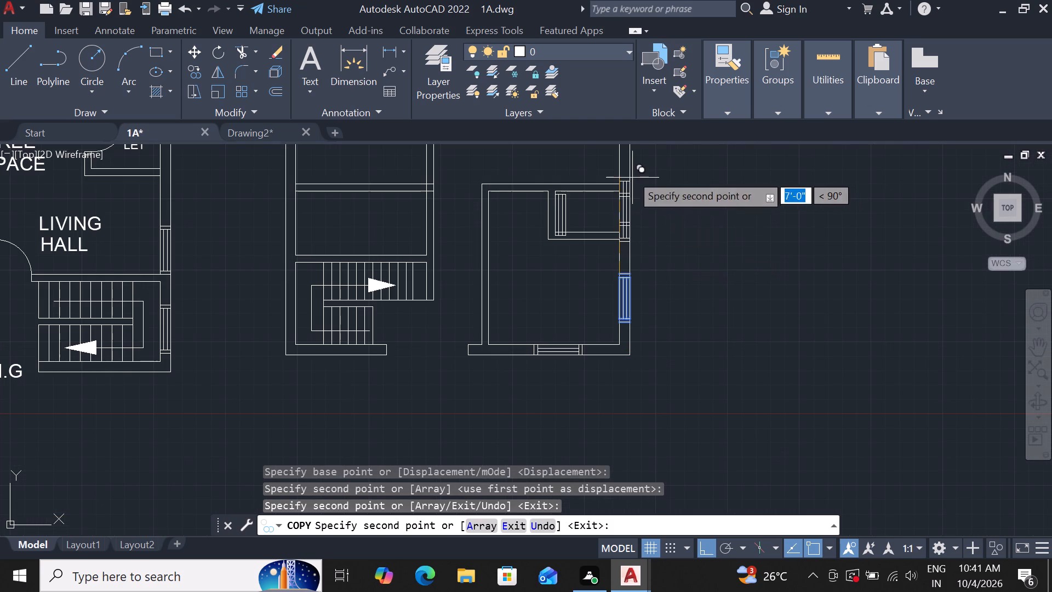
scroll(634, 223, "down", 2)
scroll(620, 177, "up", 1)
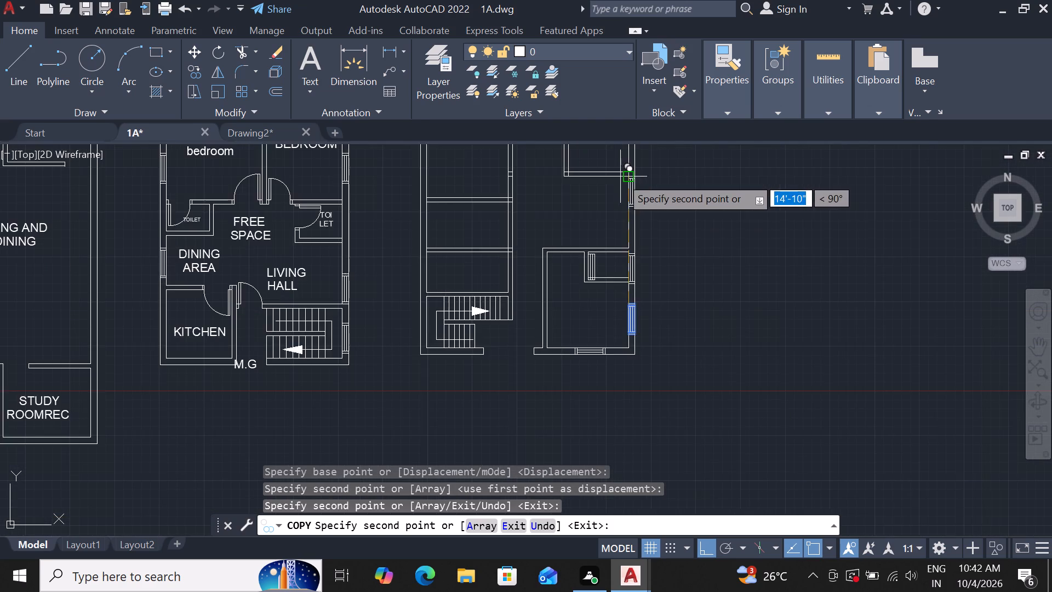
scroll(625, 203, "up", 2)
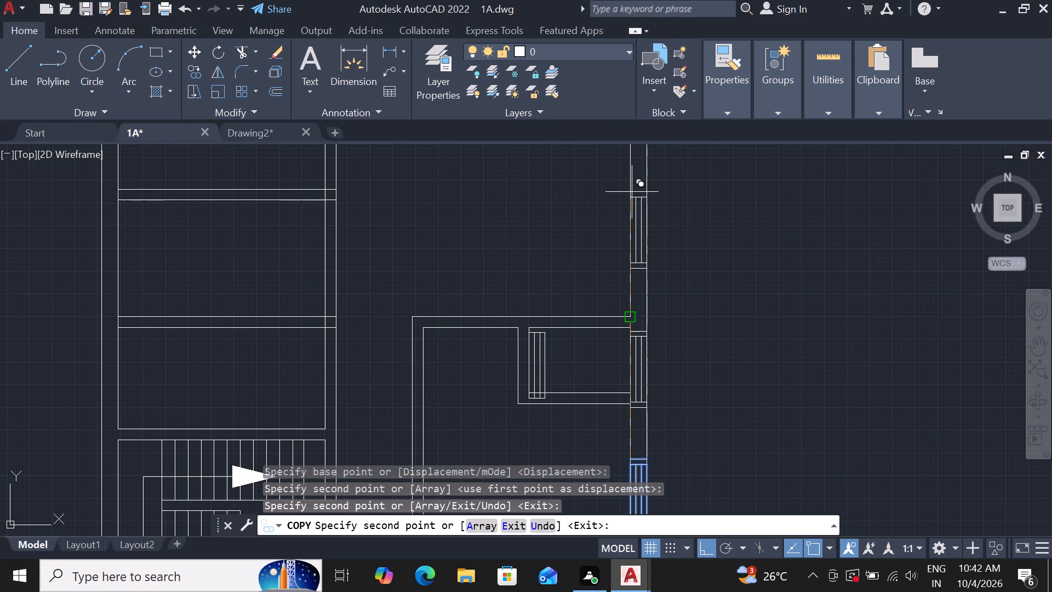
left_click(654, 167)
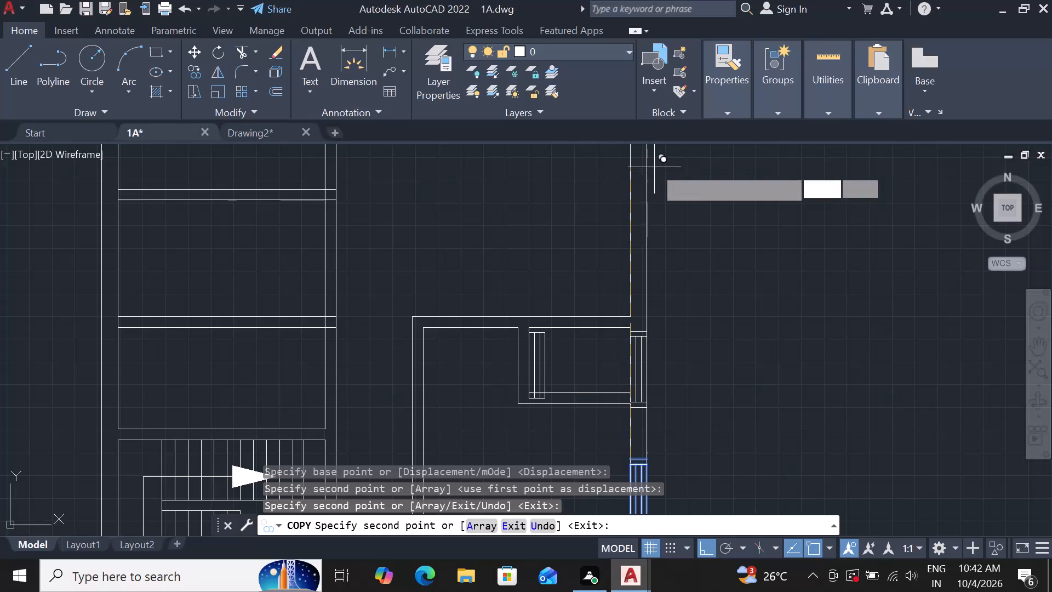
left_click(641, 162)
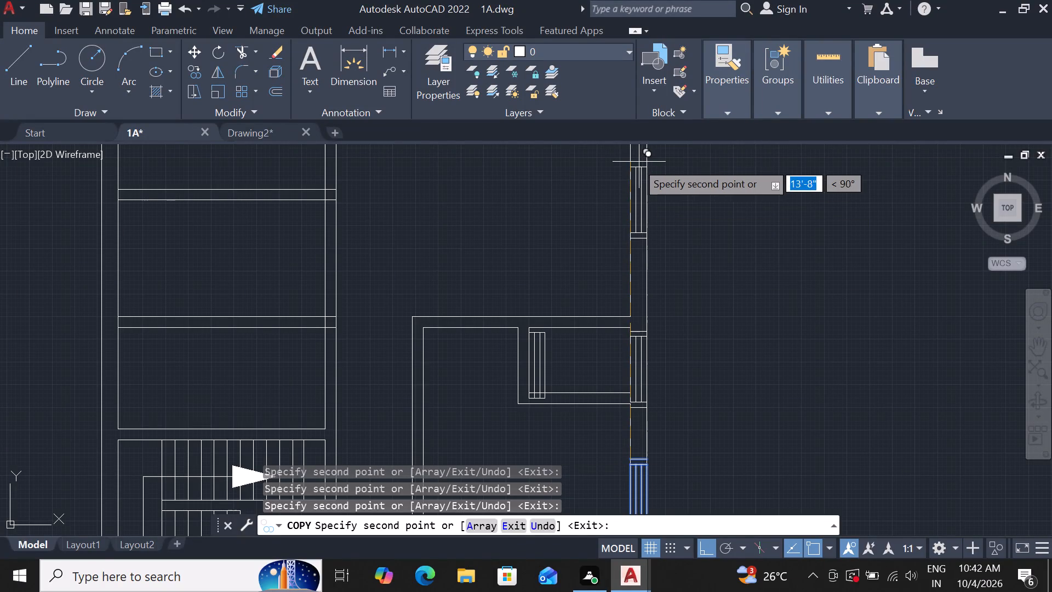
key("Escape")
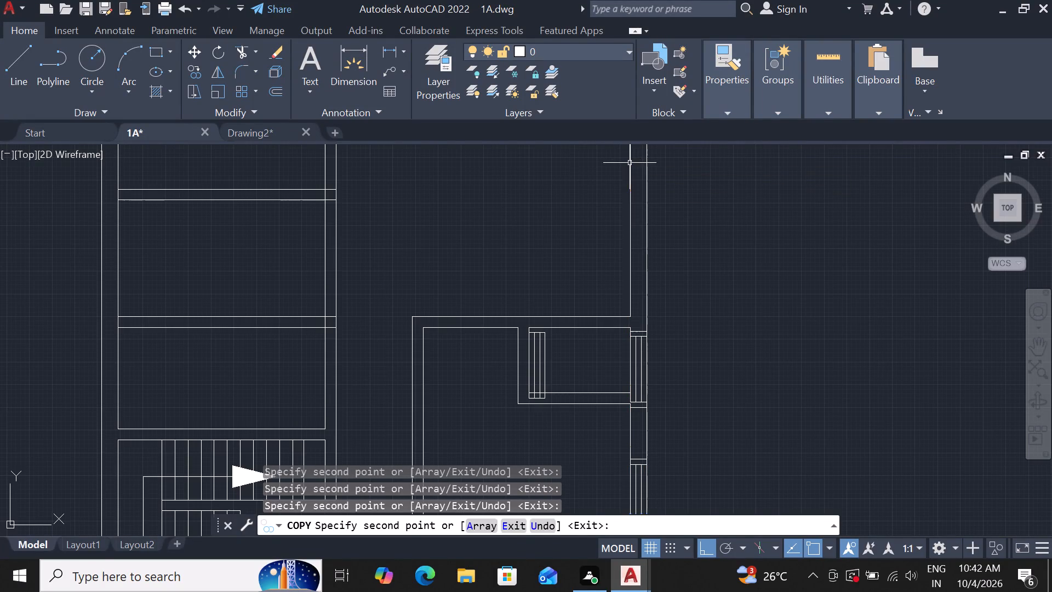
Delete the misplaced window block copy along the west wall inside the small room.
left_click(535, 370)
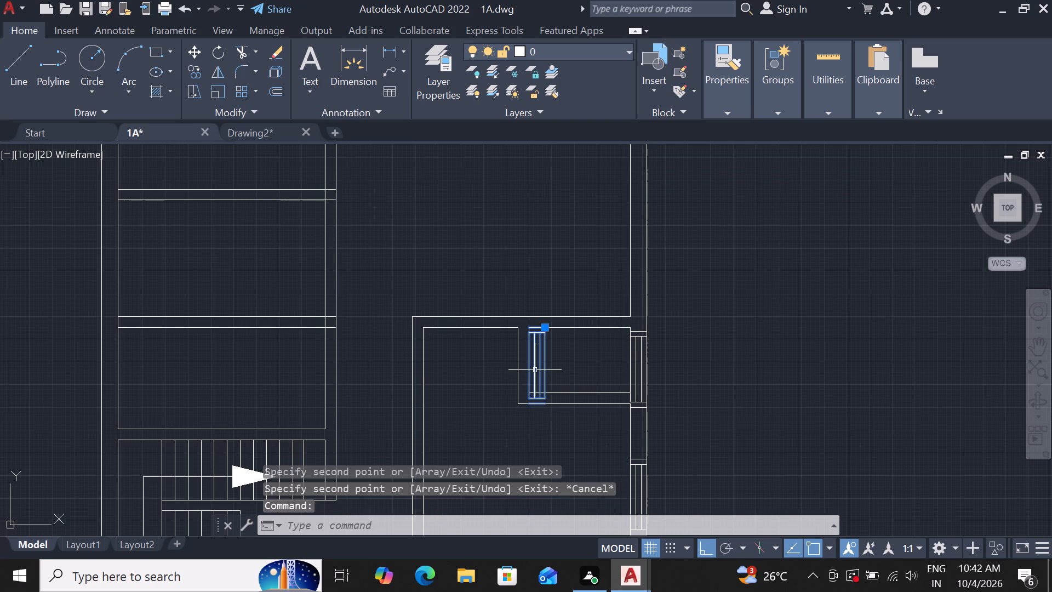
key("Delete")
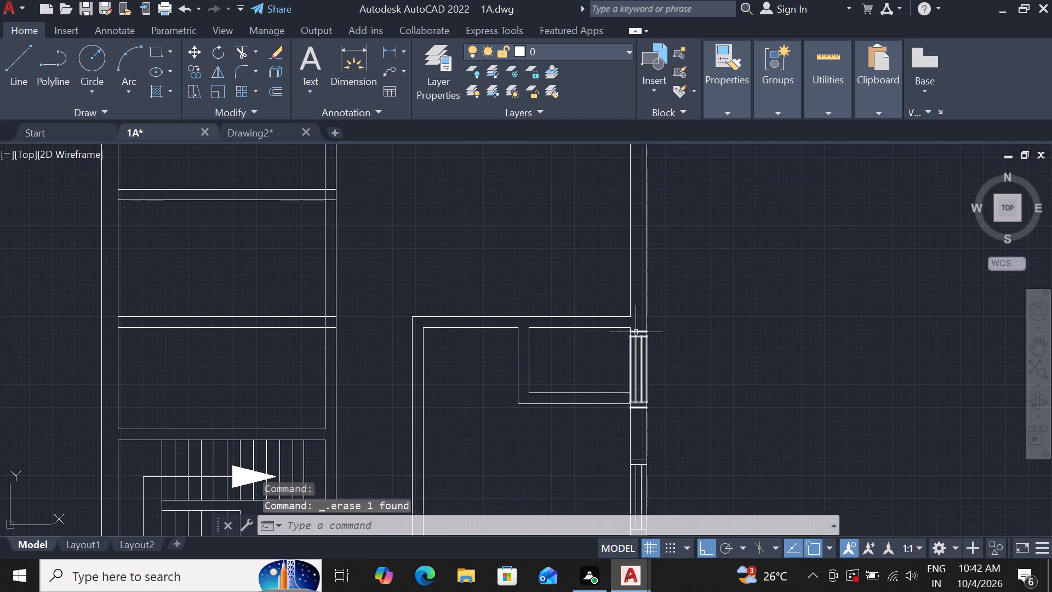
Copy the small room's east window block about 6'-7" north into the east exterior wall of the open central space.
left_click(636, 332)
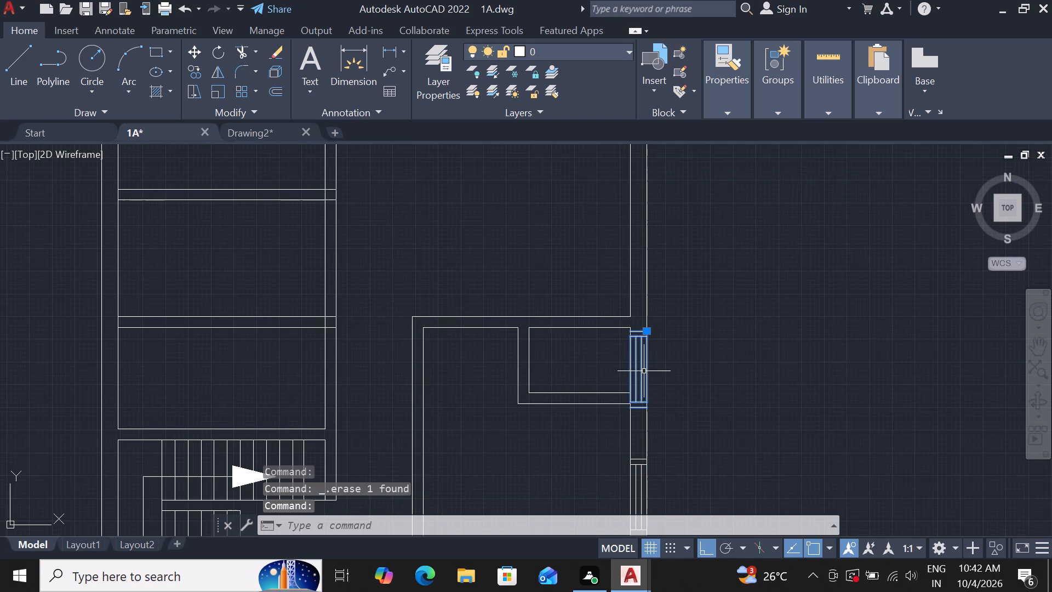
type("CO")
key("space")
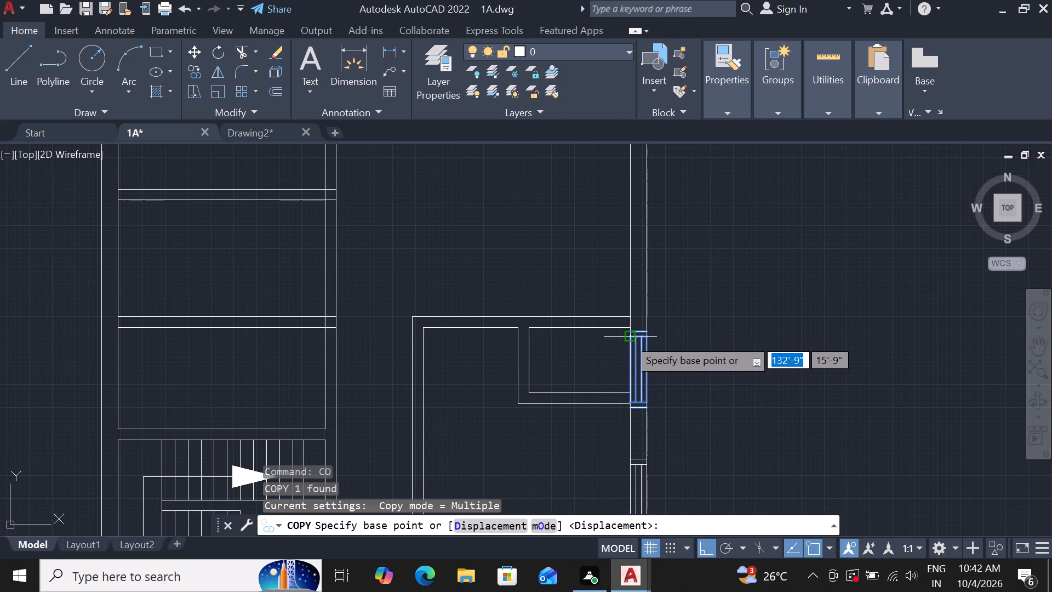
scroll(637, 369, "up", 3)
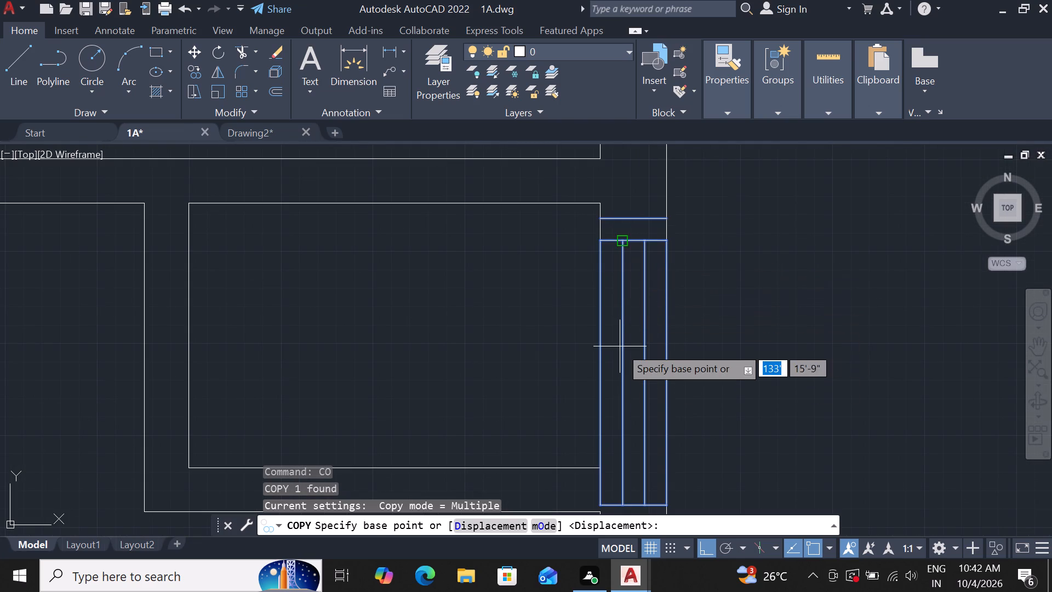
left_click(624, 339)
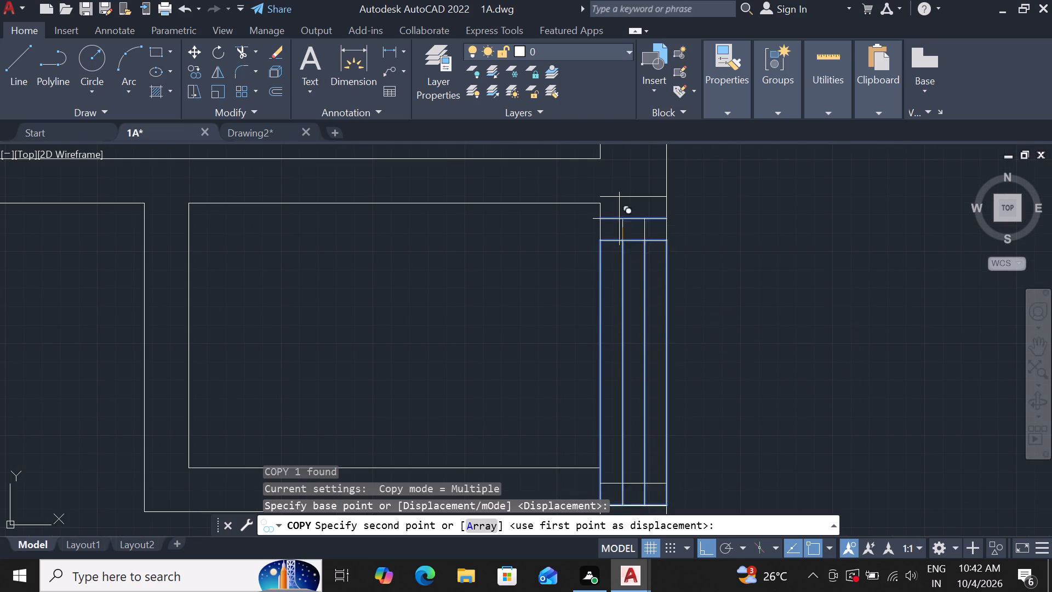
scroll(611, 219, "down", 5)
scroll(601, 215, "up", 2)
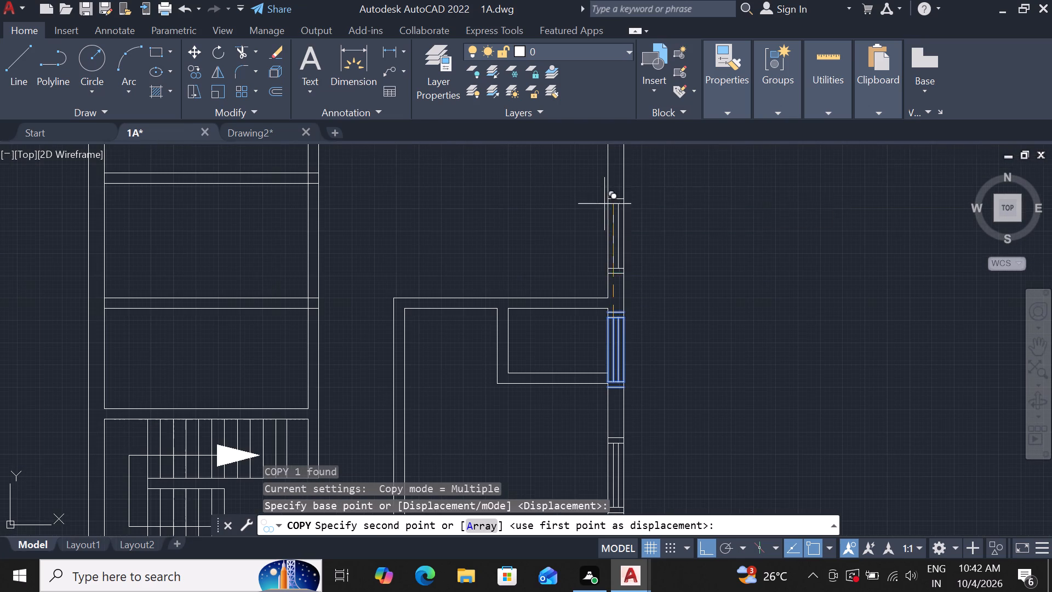
scroll(619, 177, "up", 1)
left_click(619, 177)
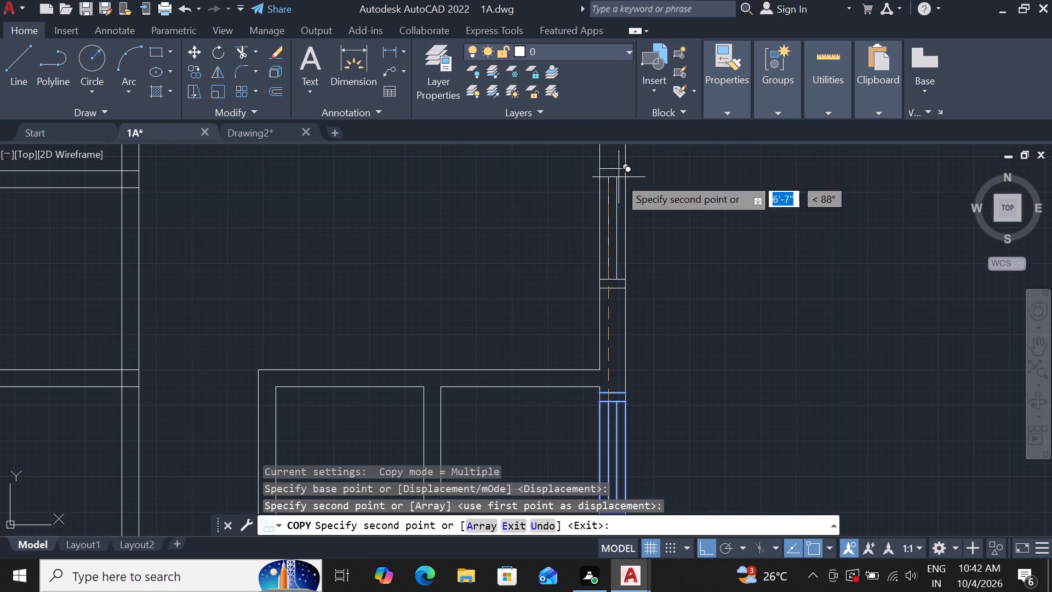
left_click(612, 175)
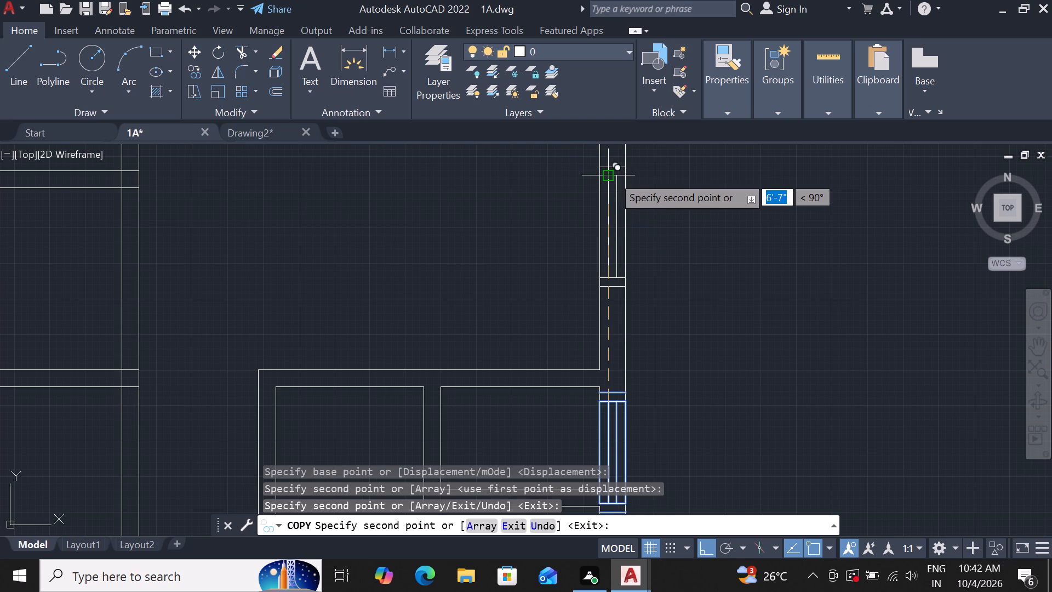
Place another copy of the window block about 14'-4" north, in the northeast room's east exterior wall.
scroll(642, 246, "down", 3)
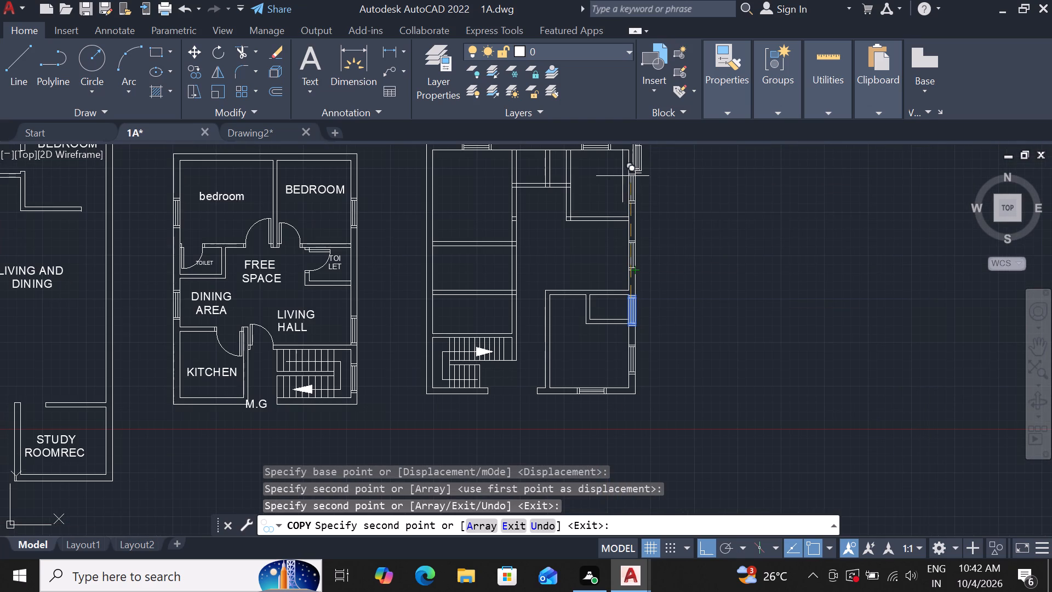
scroll(633, 143, "up", 2)
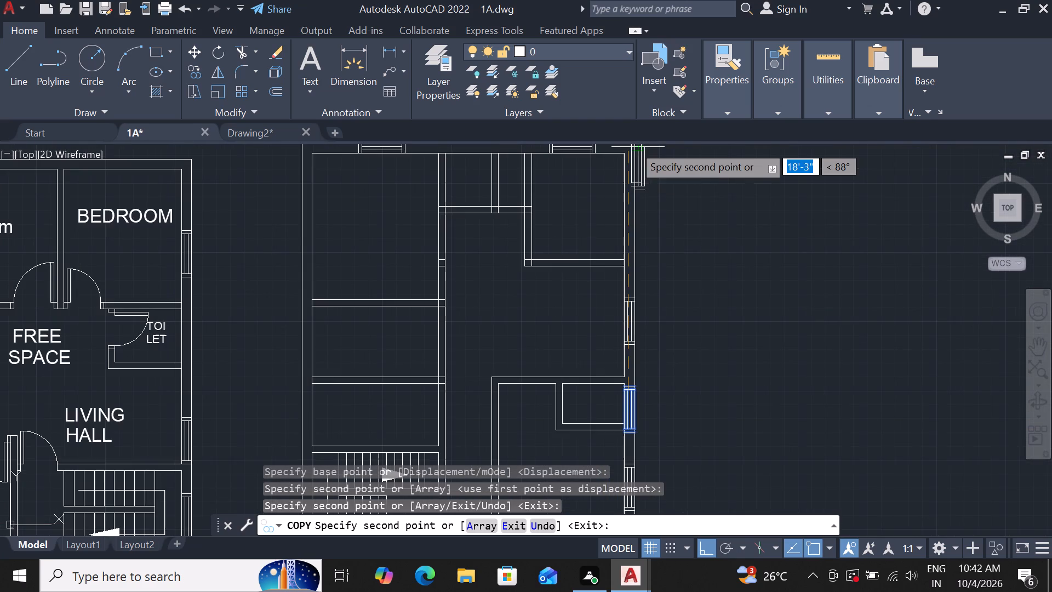
scroll(630, 153, "up", 2)
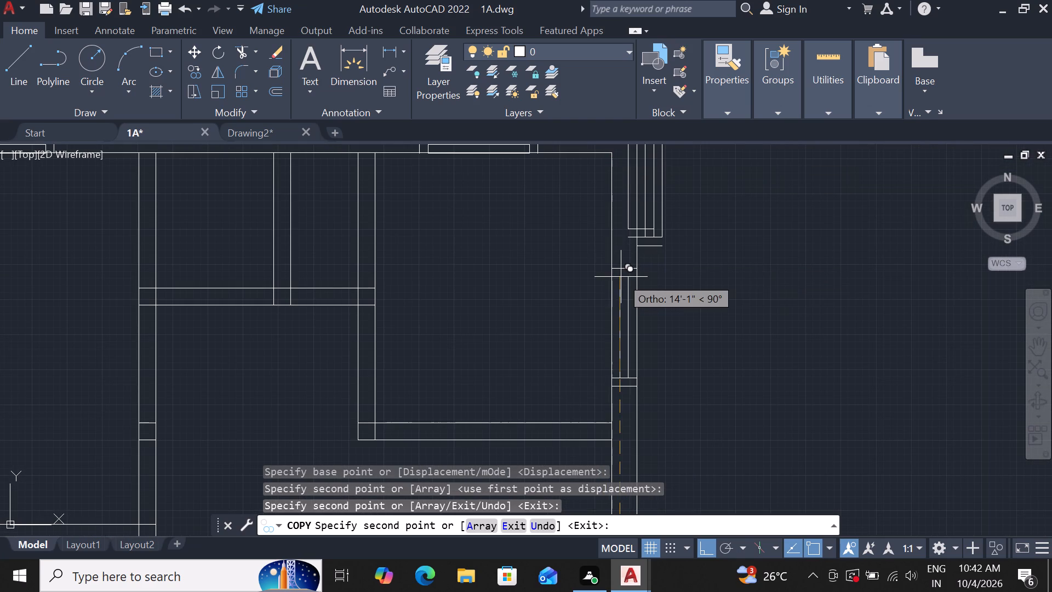
left_click(622, 266)
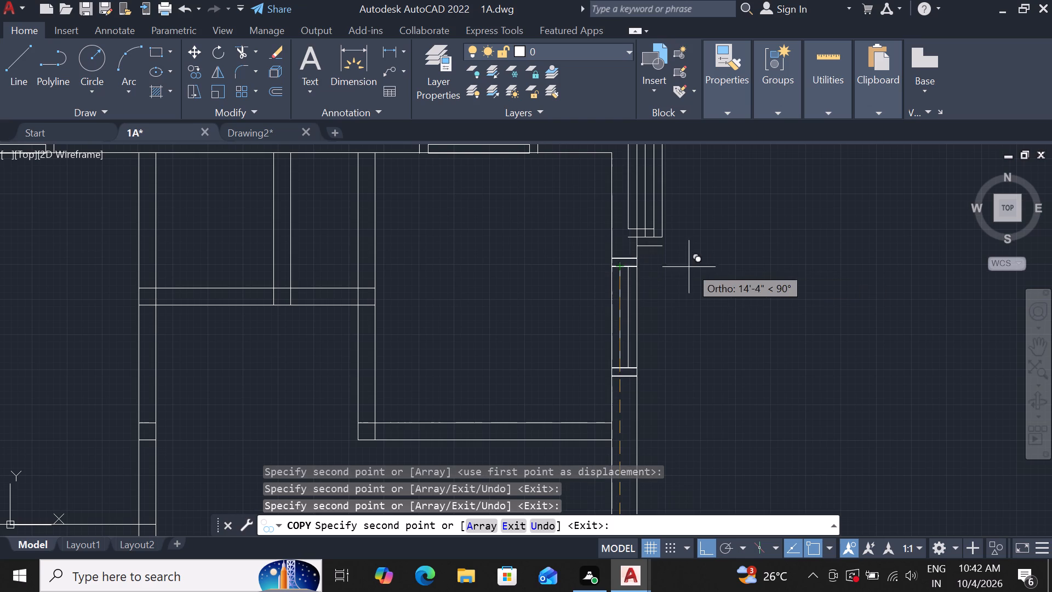
key("Escape")
Delete the inner of the overlapping stray window block copies beside the plan's northeast corner.
left_click(641, 208)
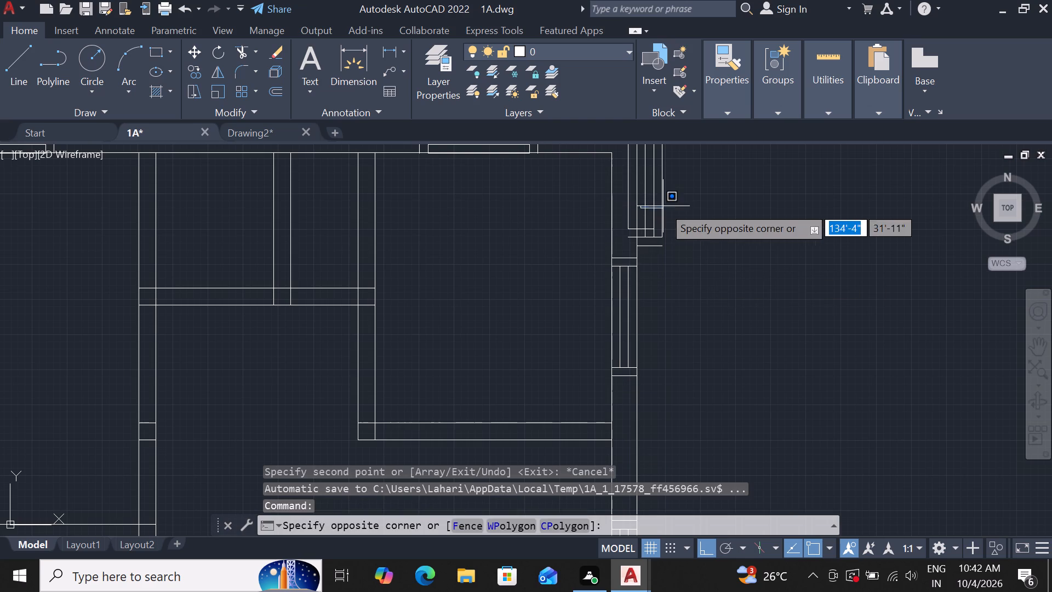
left_click(654, 204)
left_click(653, 210)
key("Delete")
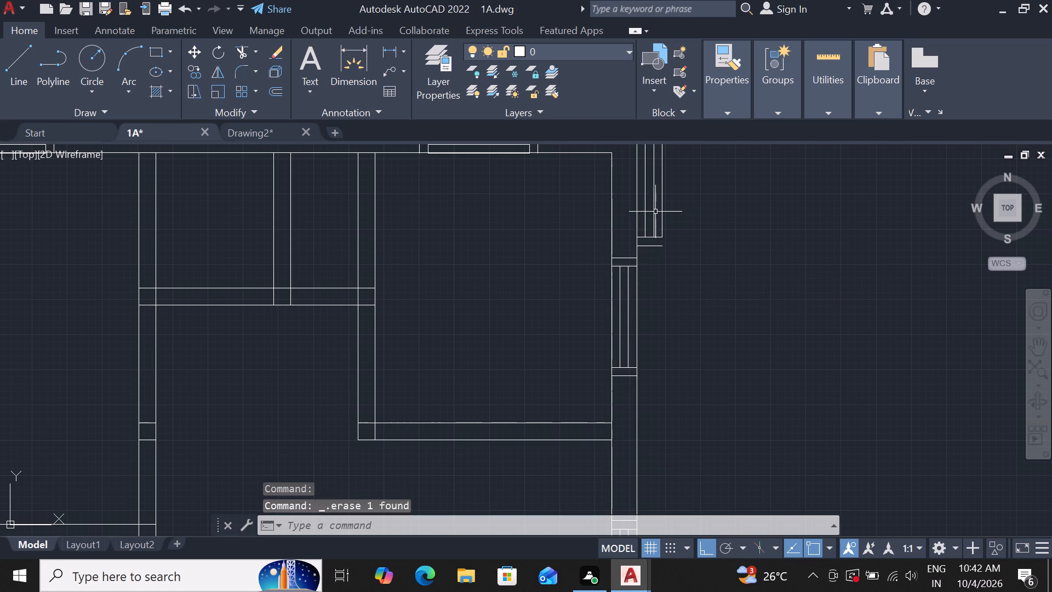
Delete the remaining stray window block copy outside the plan's northeast corner.
left_click(655, 212)
key("Delete")
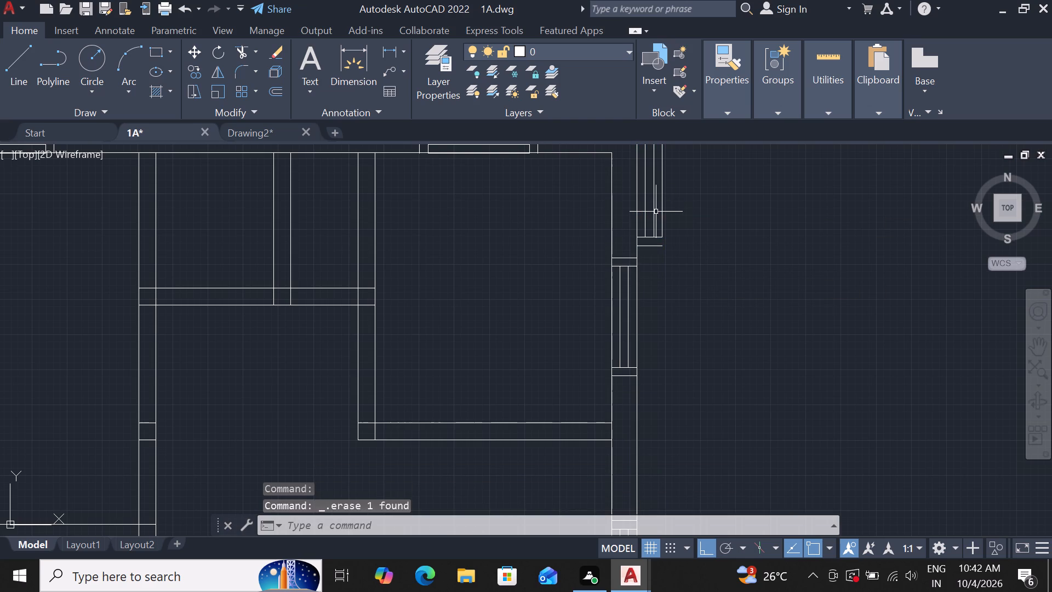
left_click(657, 213)
left_click(658, 224)
left_click(656, 233)
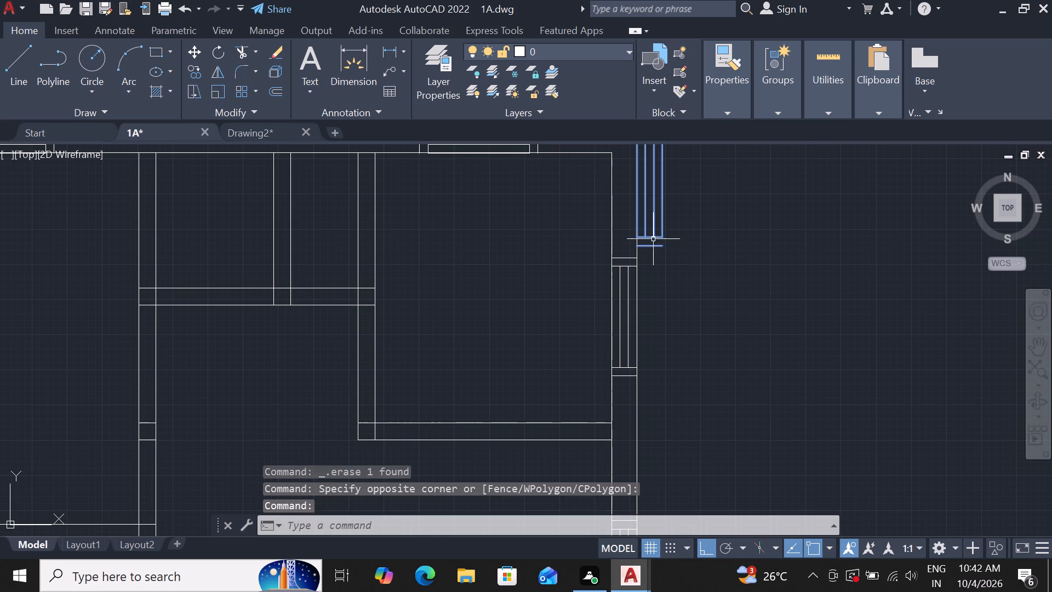
key("Delete")
Measure the combined interior width of the two small rooms along the north wall.
scroll(653, 276, "down", 1)
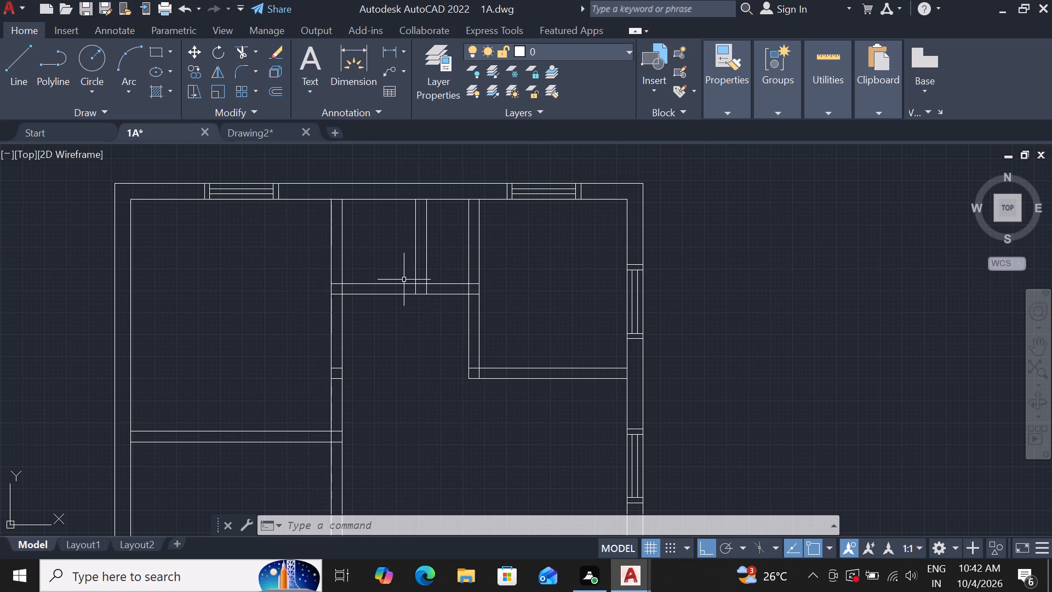
left_click_drag(353, 58, 354, 95)
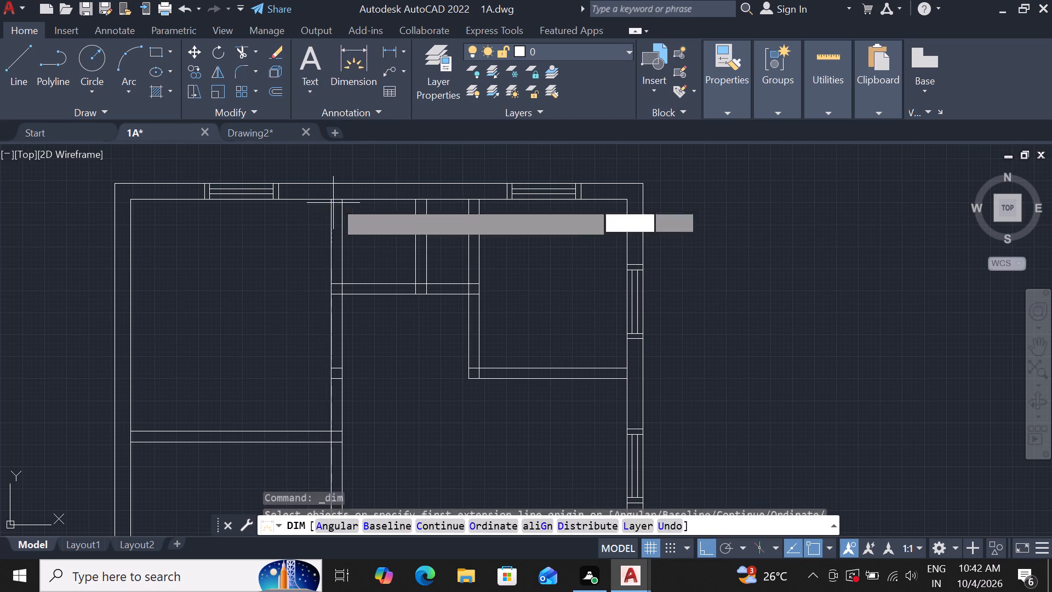
left_click_drag(343, 197, 357, 198)
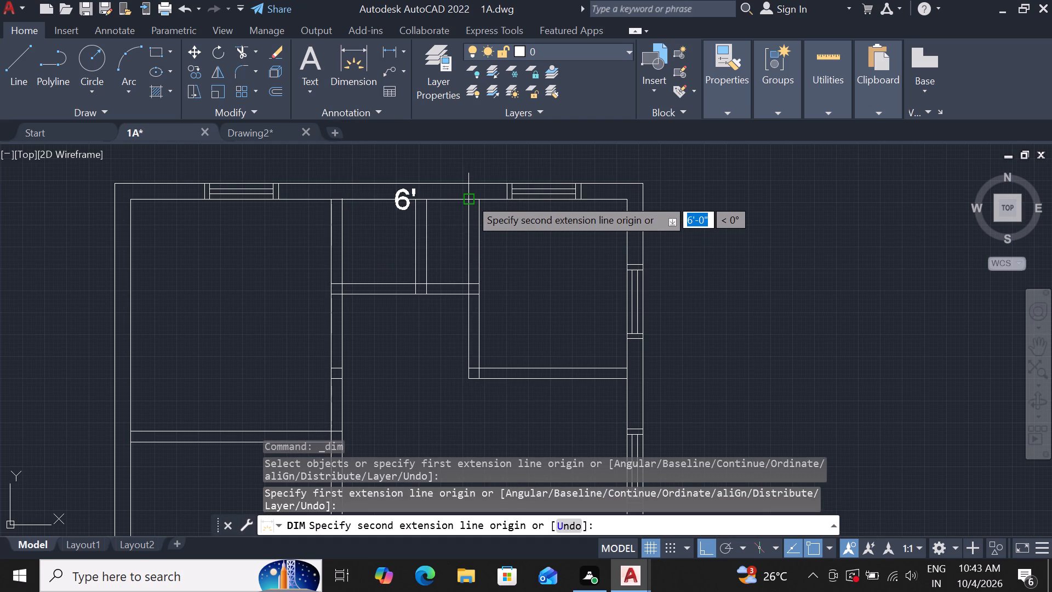
key("Escape")
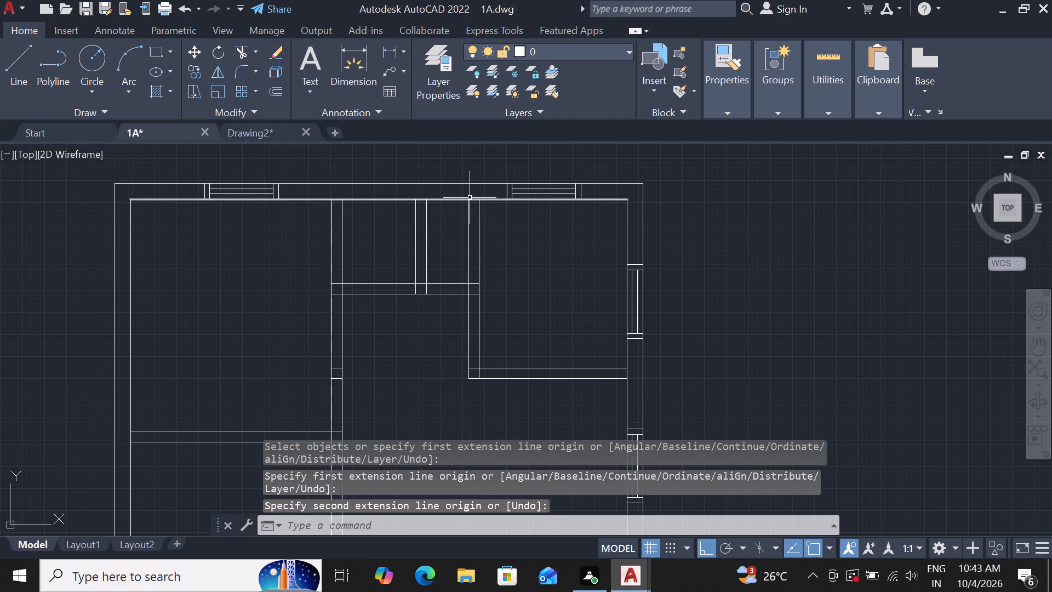
Trim away both lines of the partition between the two small north rooms, down to their south wall.
type("TR")
key("space")
key("space")
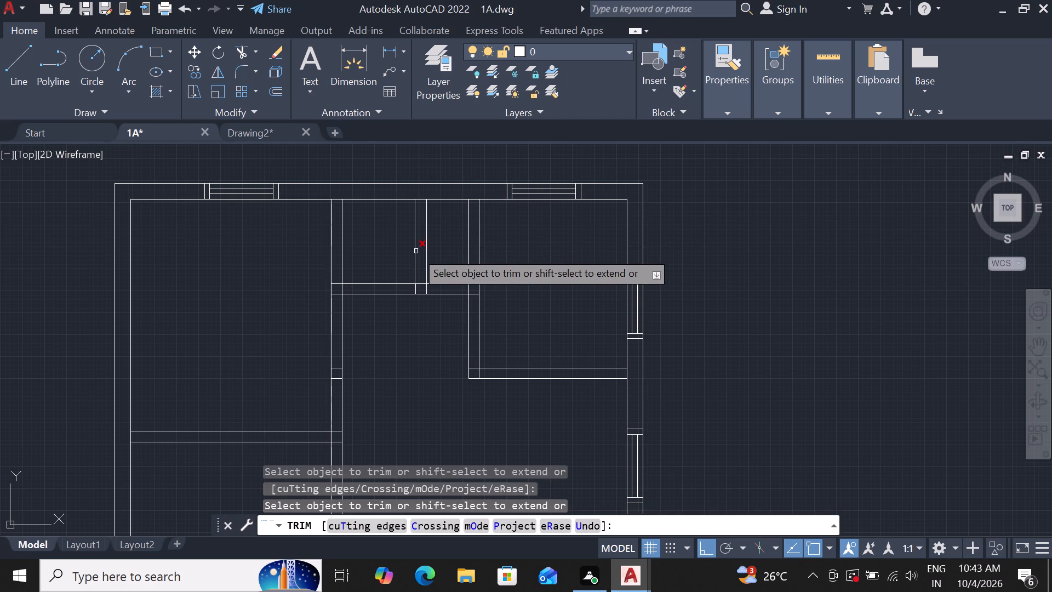
left_click_drag(434, 236, 414, 256)
left_click(414, 256)
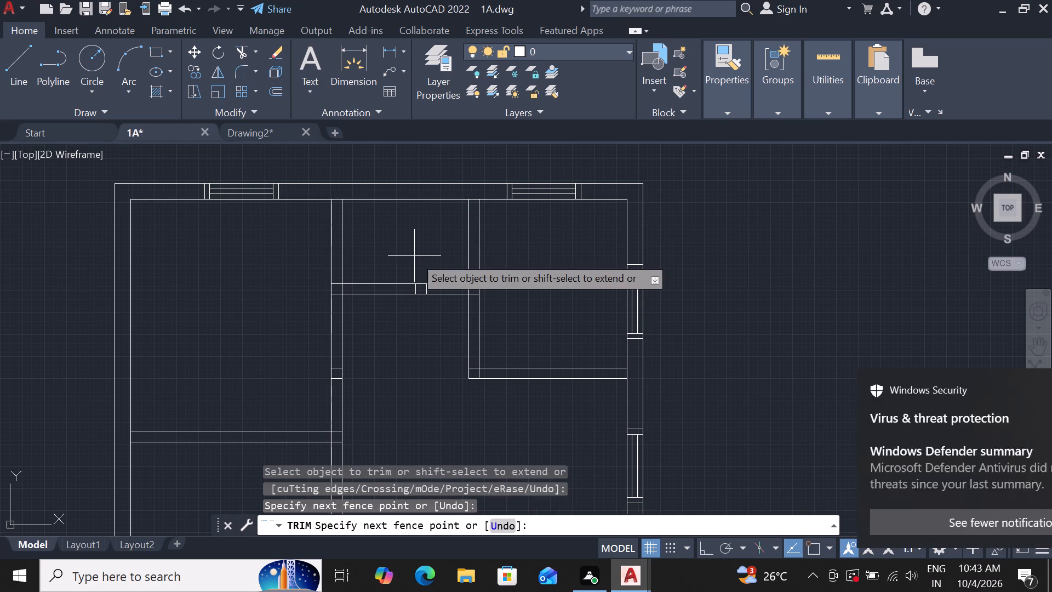
scroll(416, 224, "up", 2)
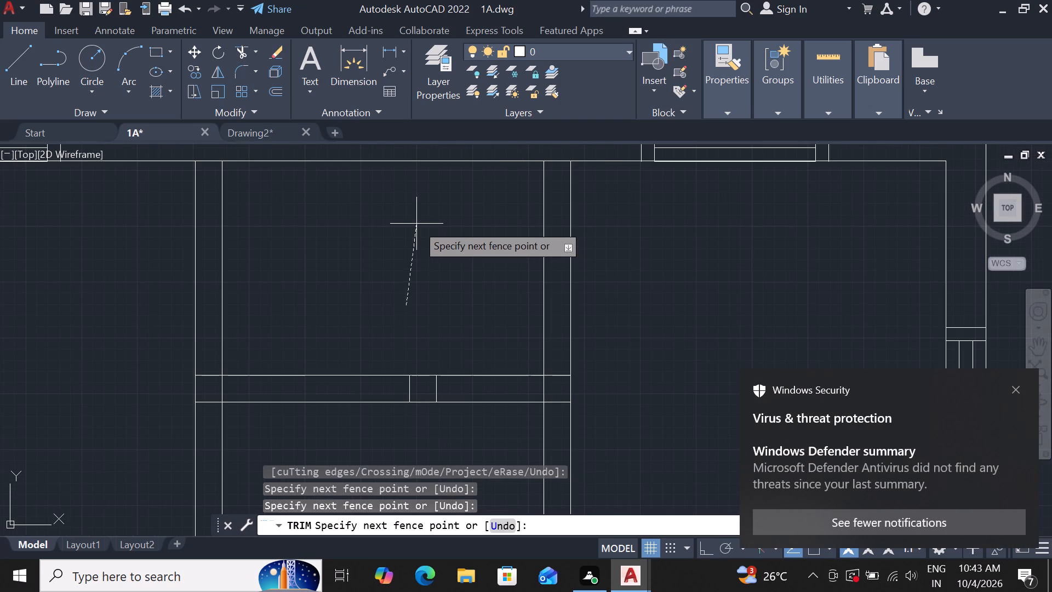
key("Escape")
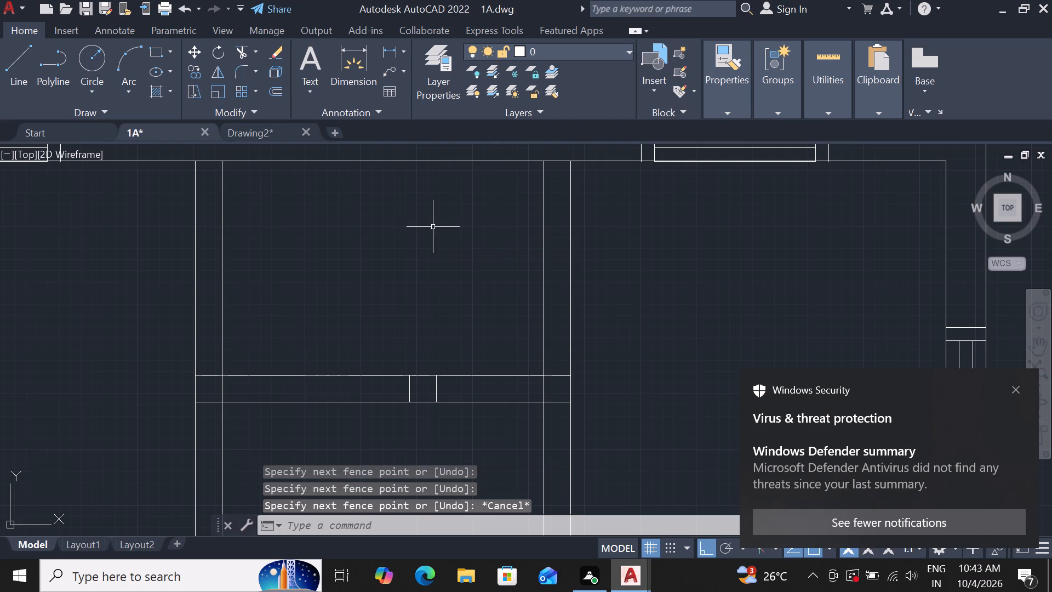
left_click(1012, 389)
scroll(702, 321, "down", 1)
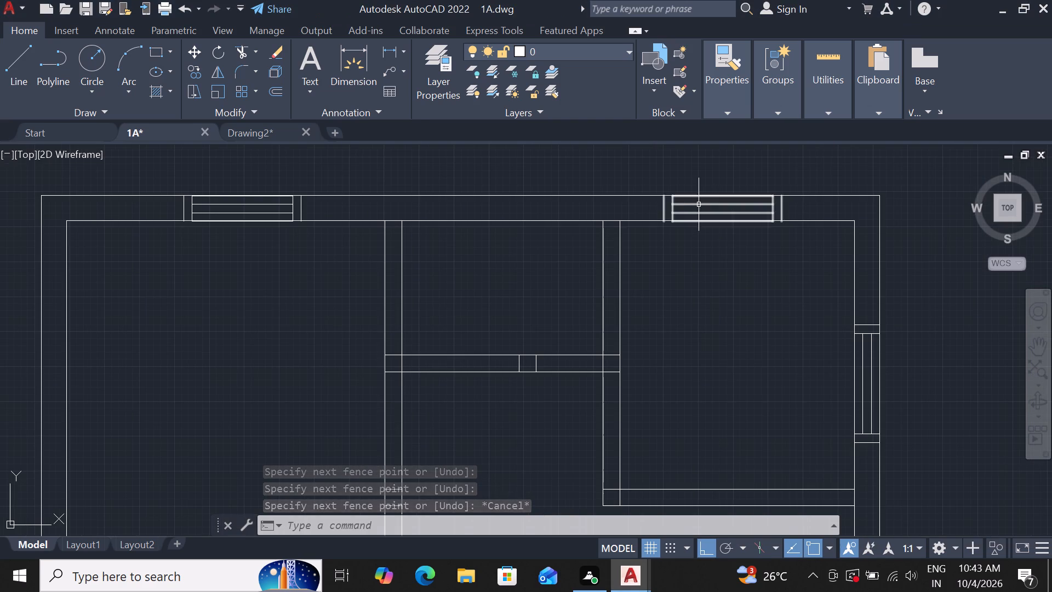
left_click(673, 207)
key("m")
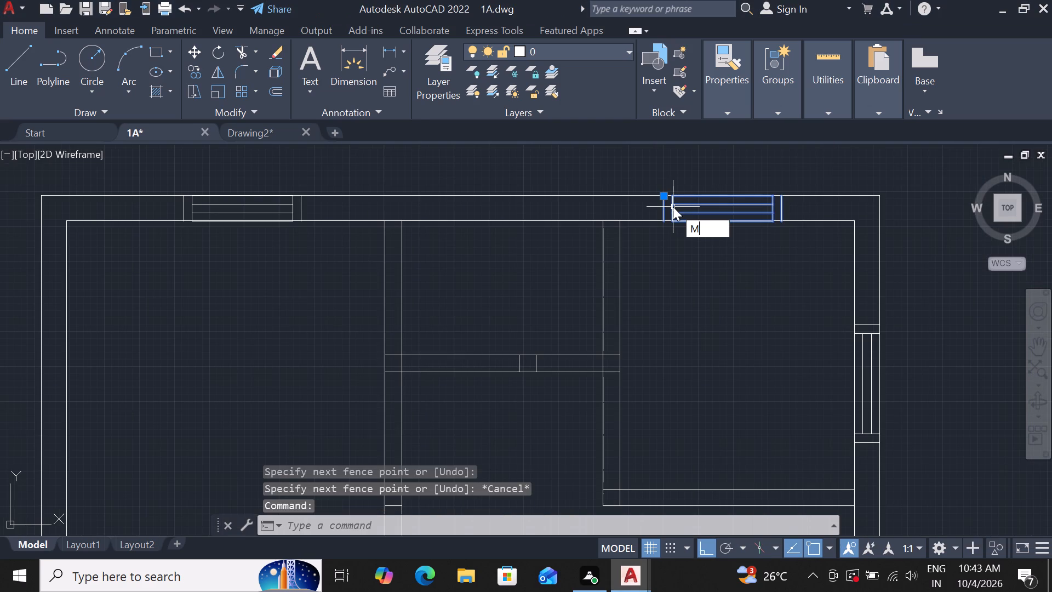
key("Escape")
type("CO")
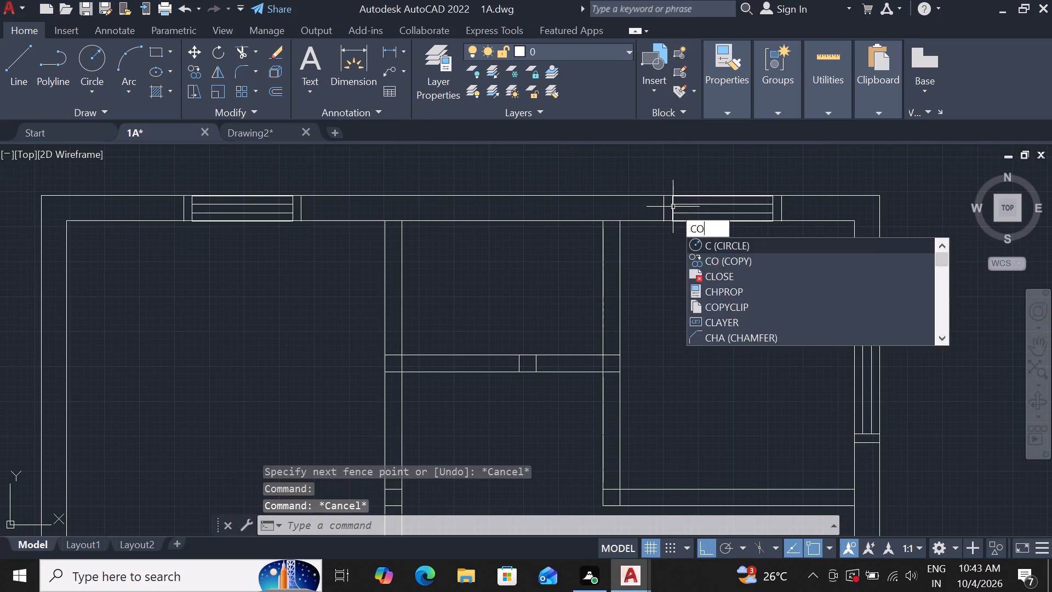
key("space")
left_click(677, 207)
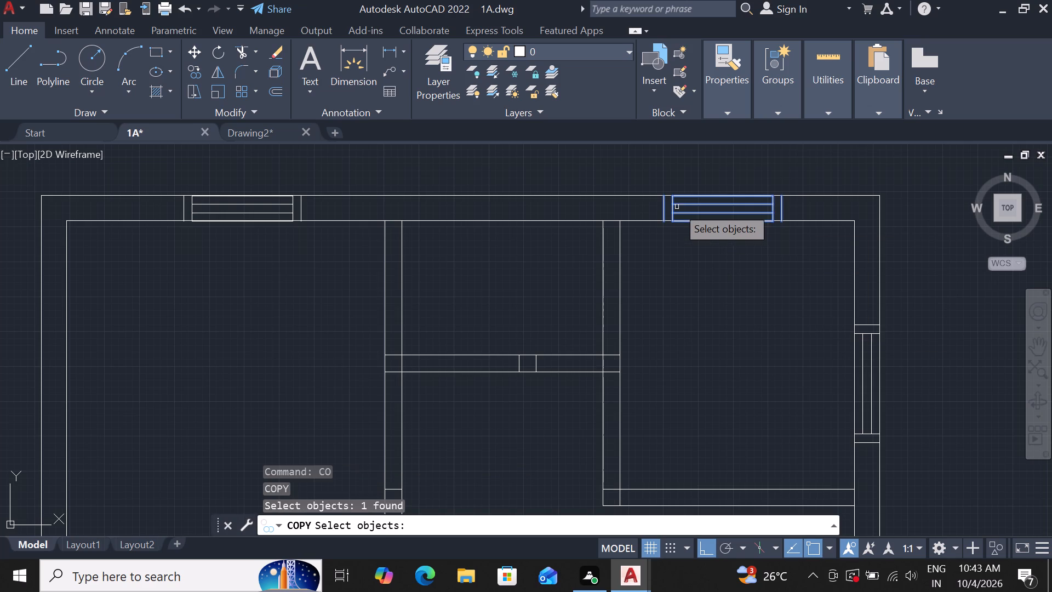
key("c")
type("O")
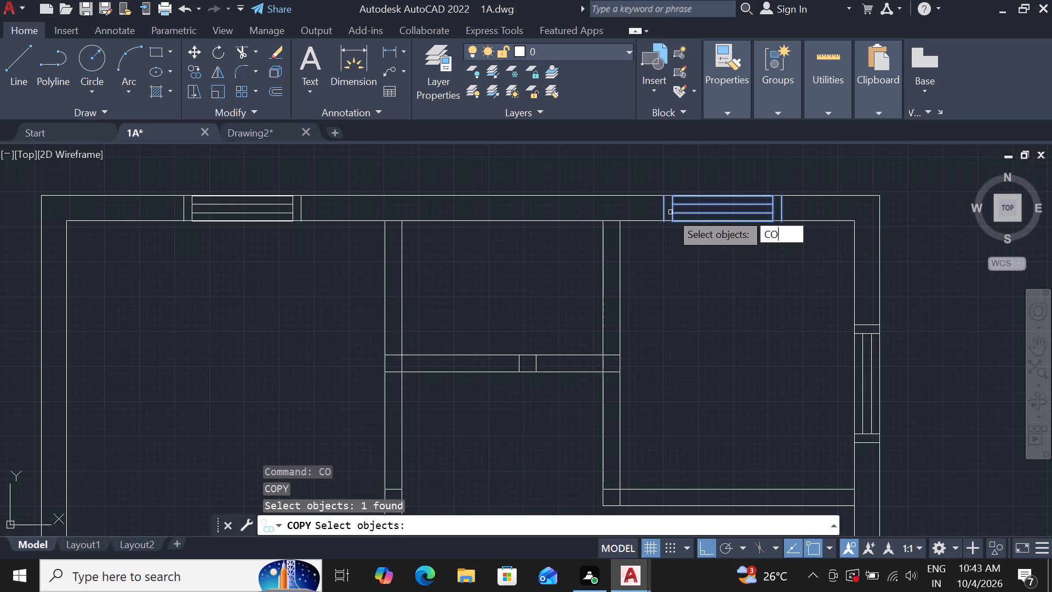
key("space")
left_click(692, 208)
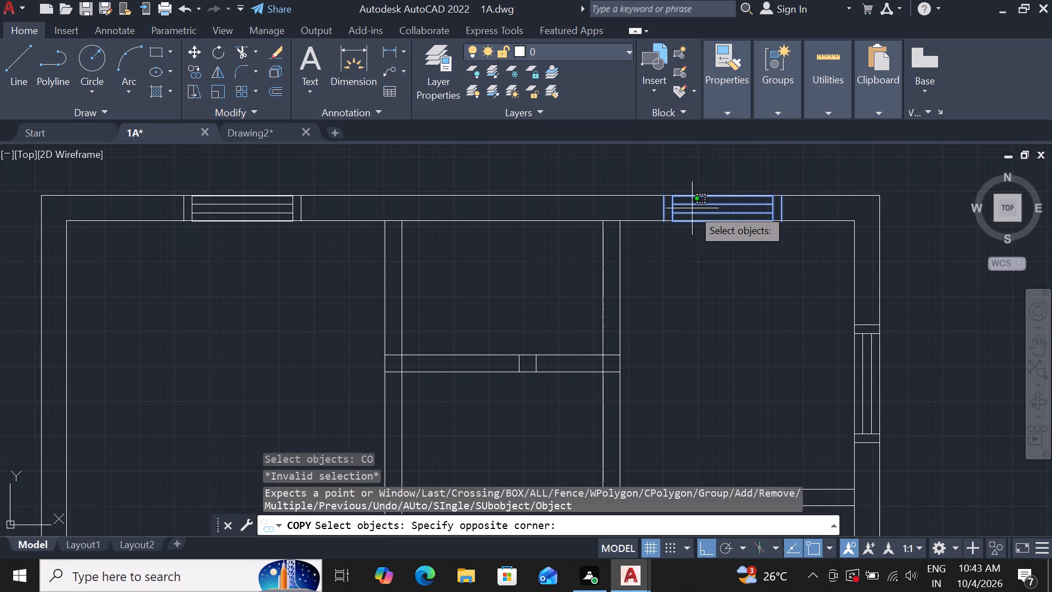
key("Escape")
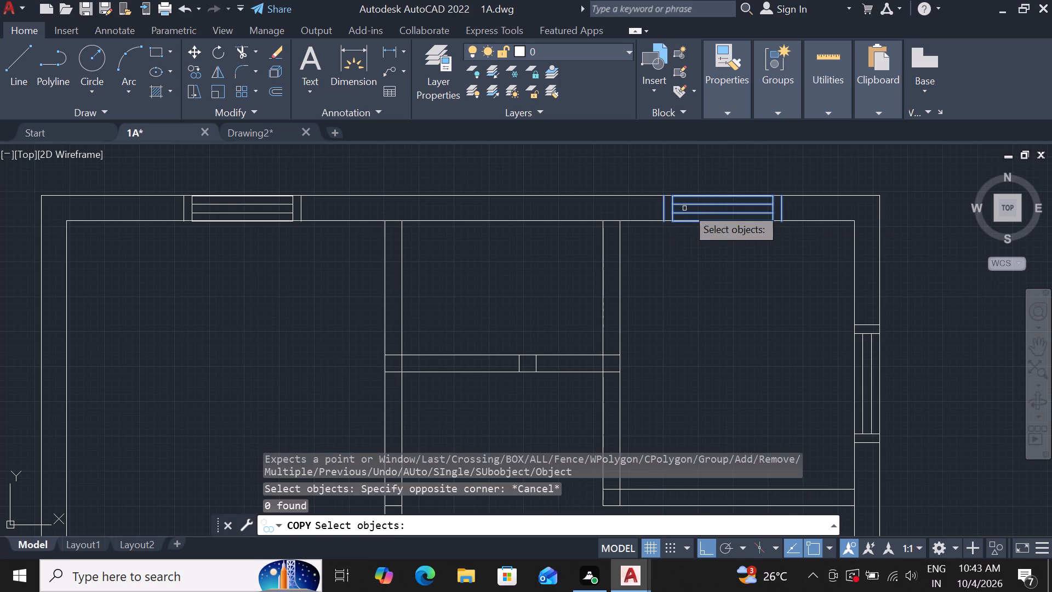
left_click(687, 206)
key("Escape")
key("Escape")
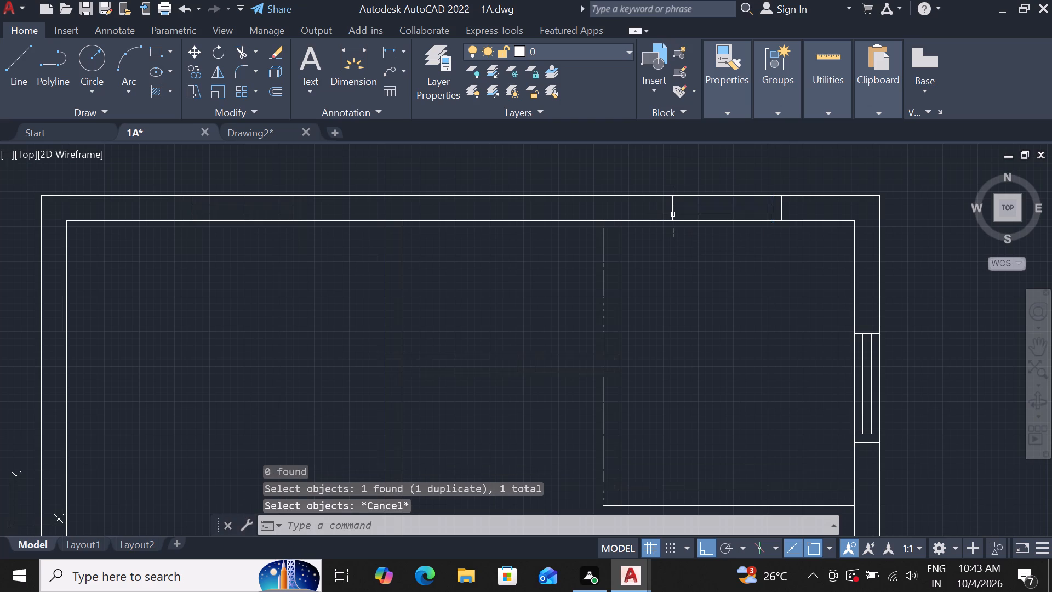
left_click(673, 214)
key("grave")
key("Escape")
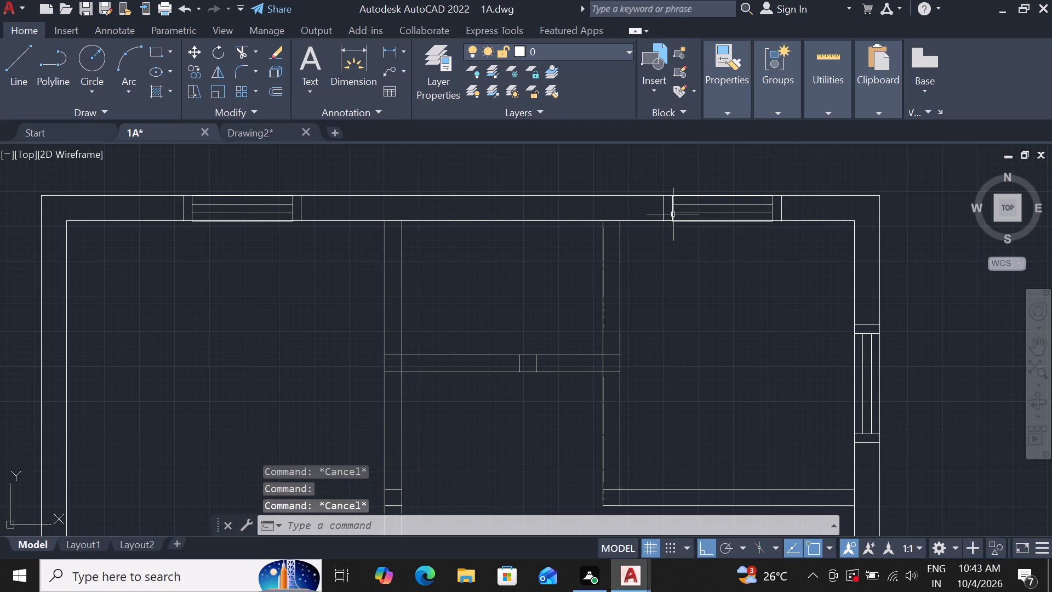
Copy the northeast room's north window block about 6'-6" west, into the north wall of the merged small room.
type("CO")
key("space")
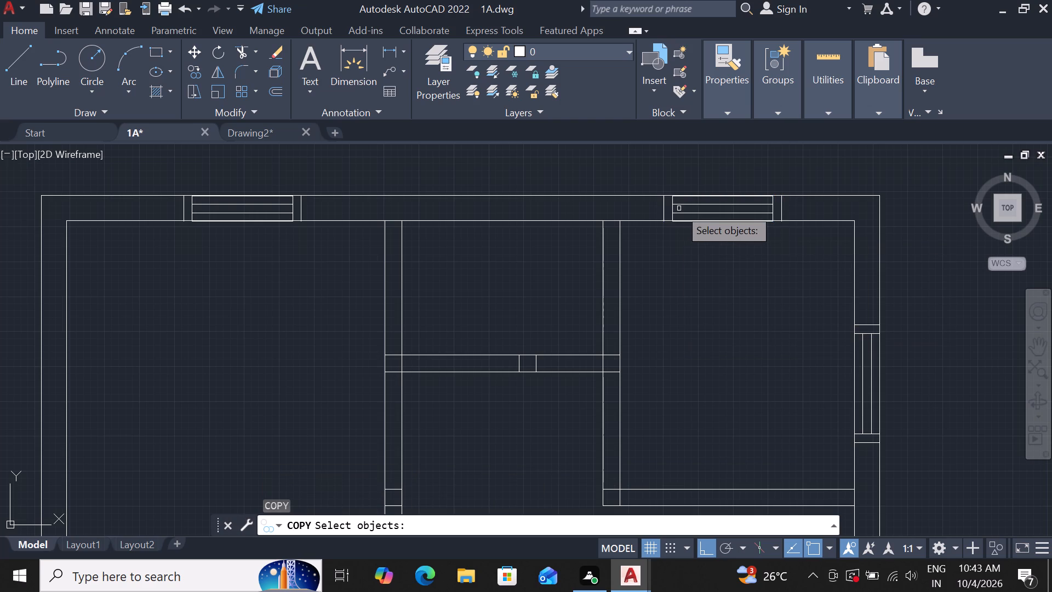
left_click(679, 208)
left_click(667, 206)
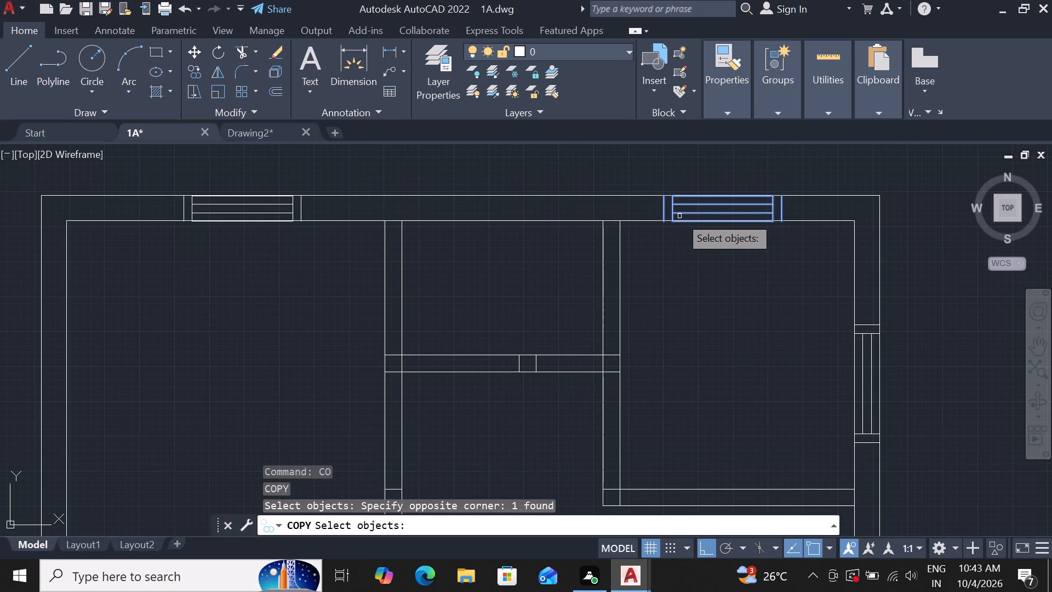
key("space")
left_click_drag(674, 208, 669, 211)
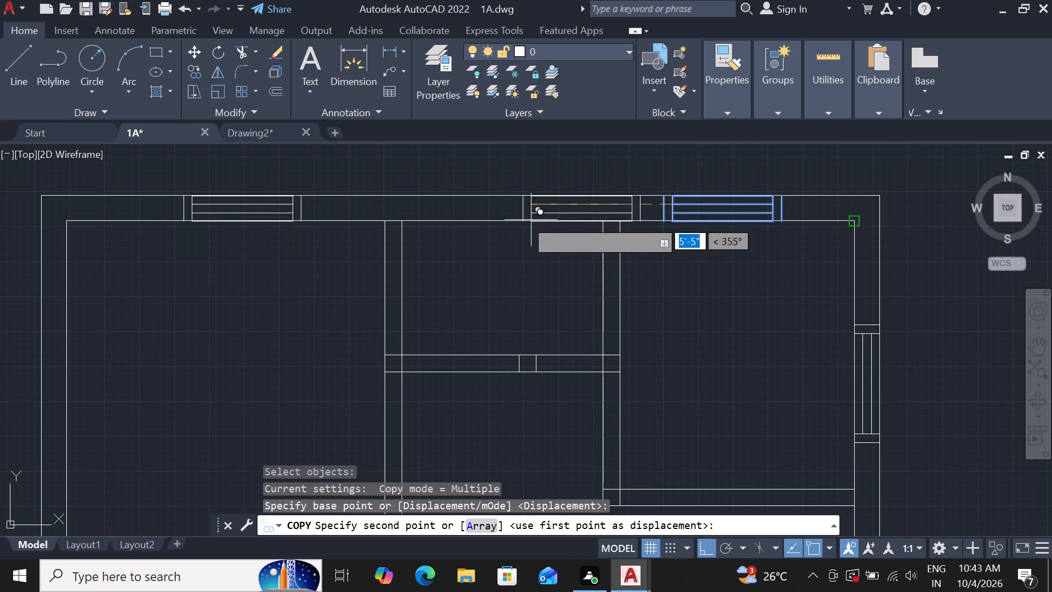
left_click(455, 209)
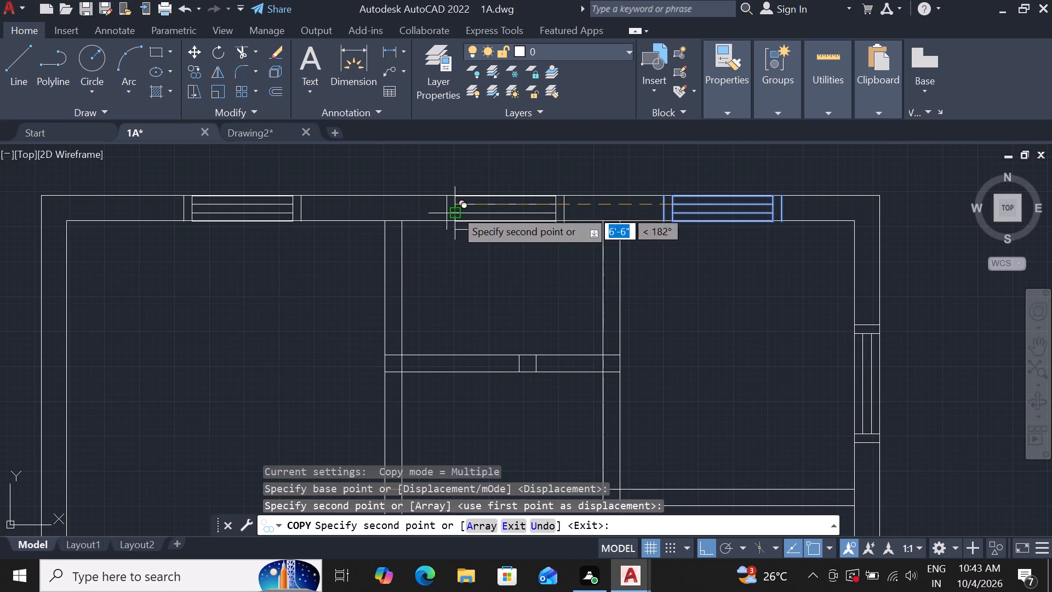
key("Escape")
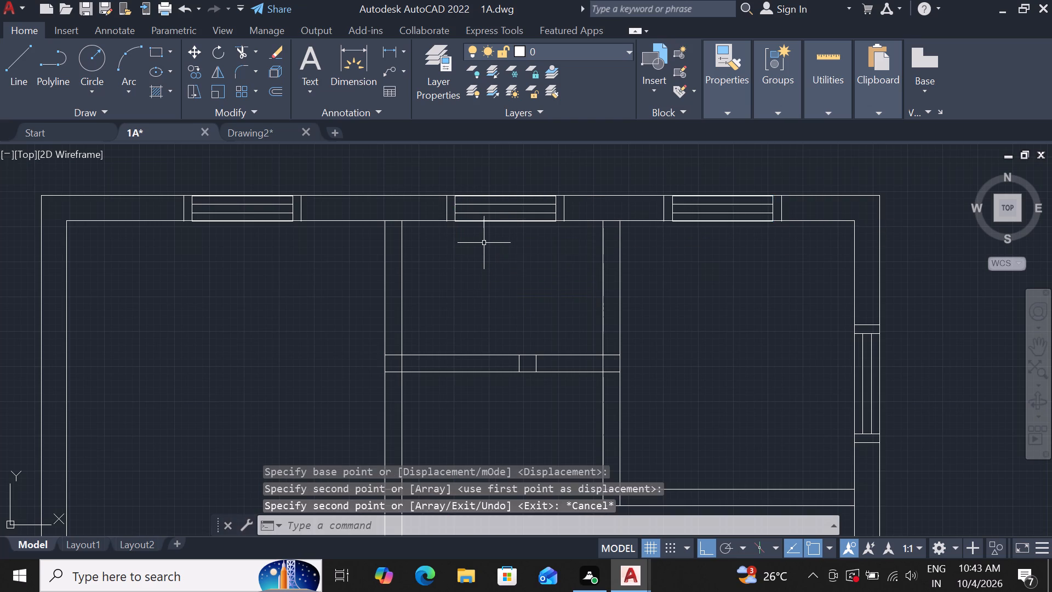
Copy the southeast room's lower east window block about 24'-4" across to the west exterior wall, at the southwest corner beside the staircase.
scroll(512, 207, "down", 2)
scroll(489, 280, "down", 1)
scroll(434, 284, "down", 1)
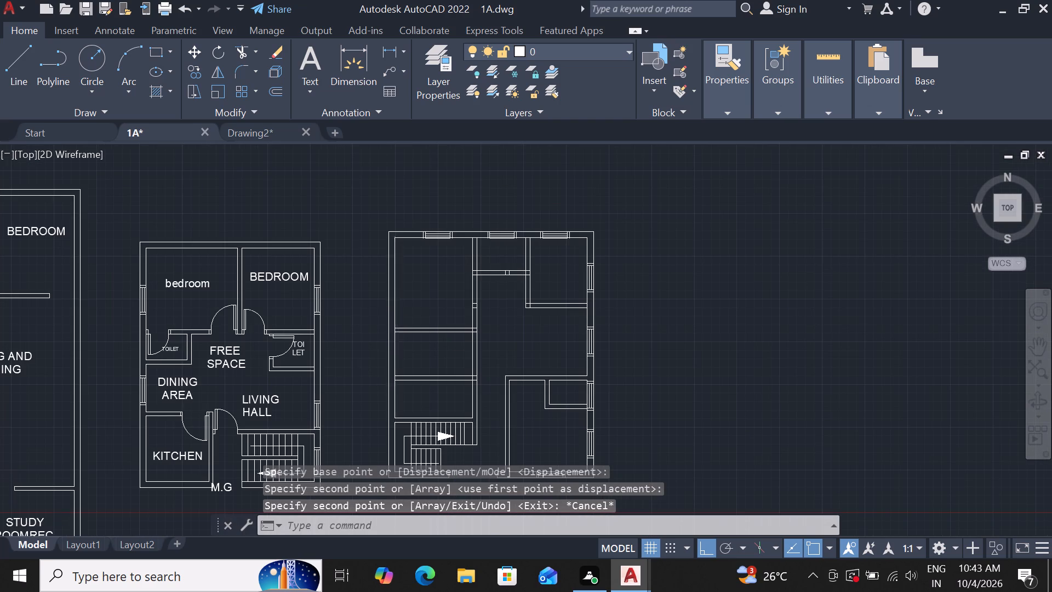
scroll(527, 407, "up", 2)
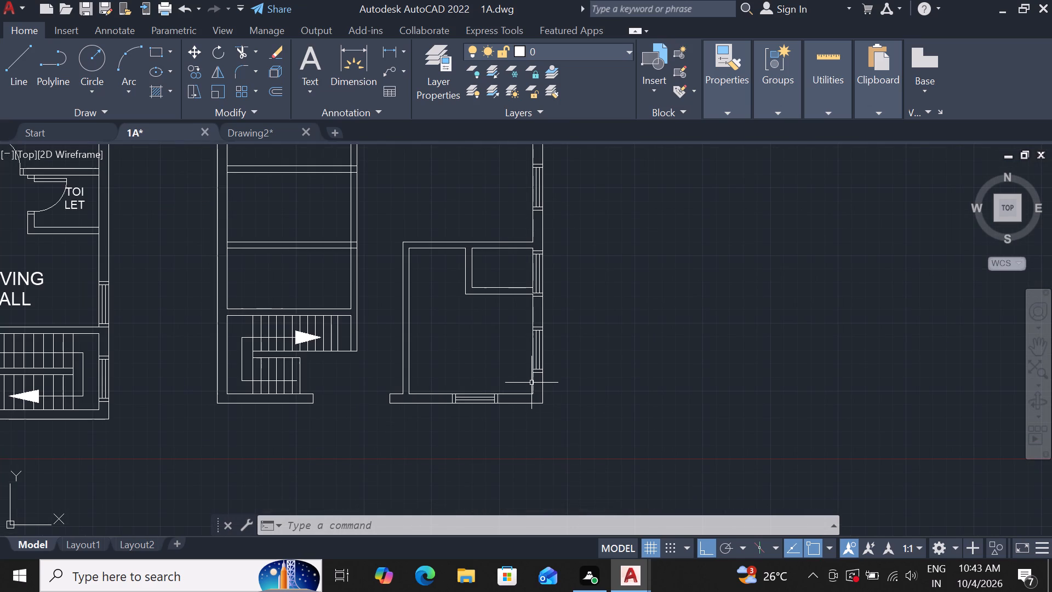
left_click(539, 354)
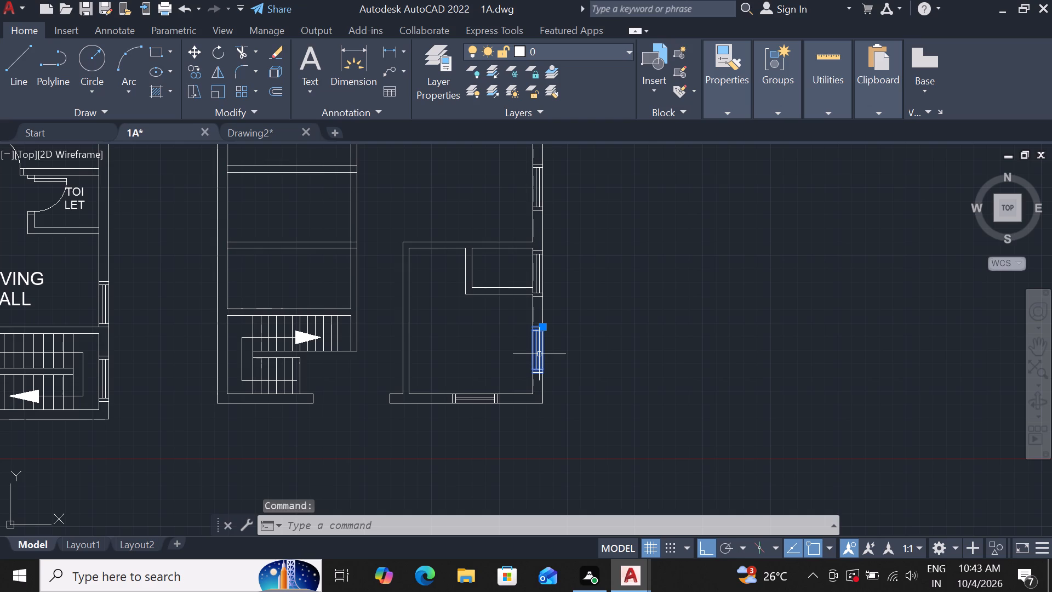
type("CO")
key("space")
scroll(537, 360, "up", 2)
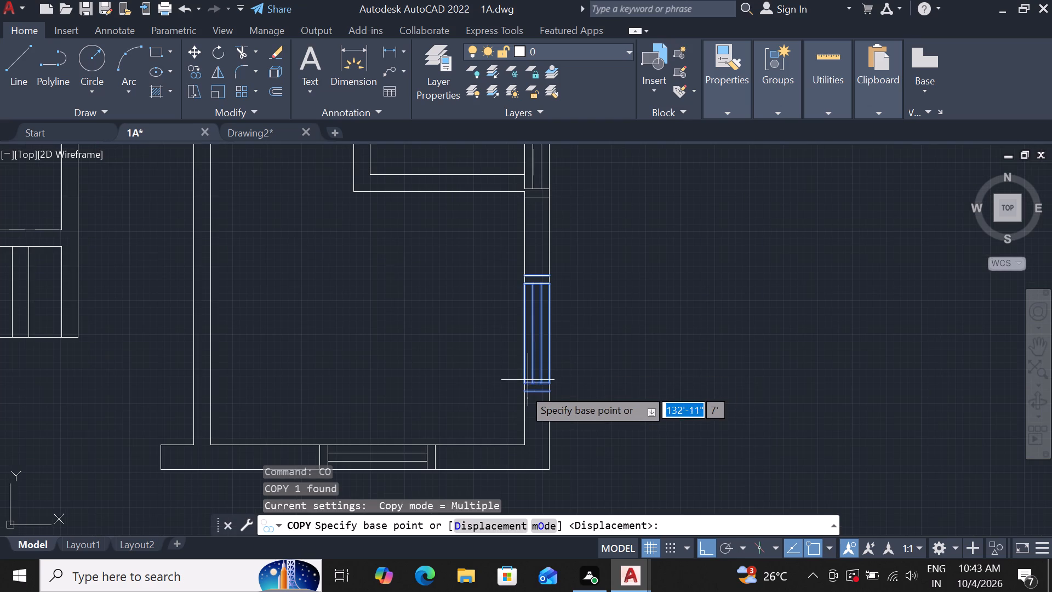
left_click_drag(527, 390, 518, 391)
scroll(424, 389, "down", 4)
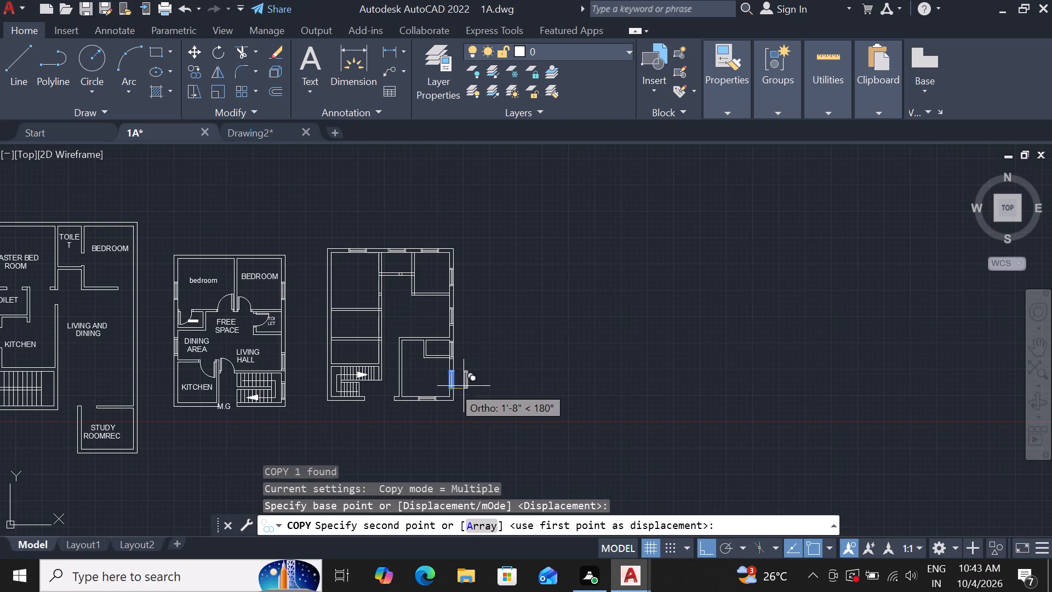
scroll(322, 393, "up", 3)
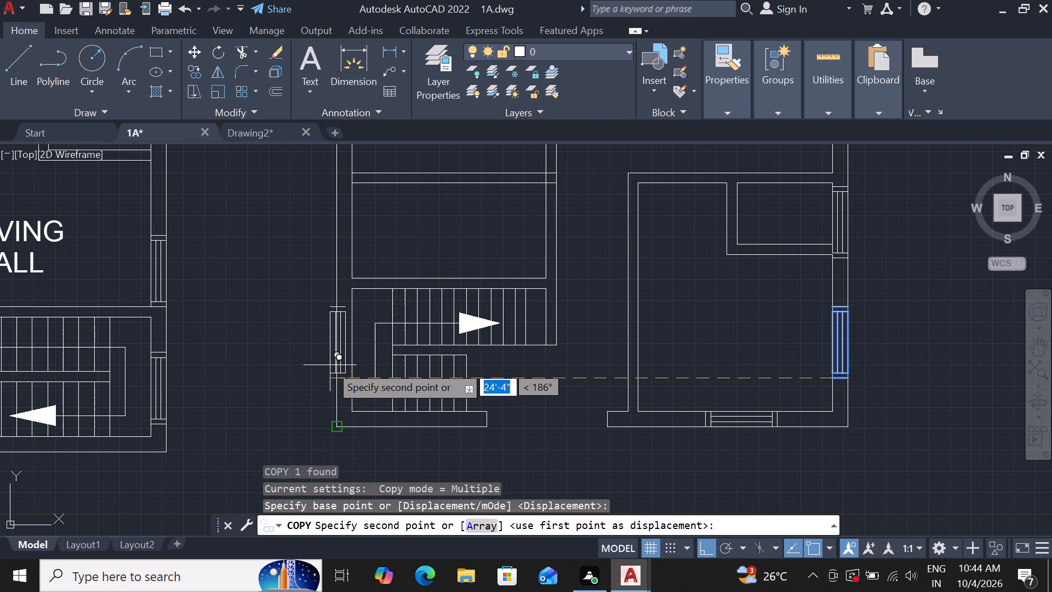
scroll(329, 377, "up", 2)
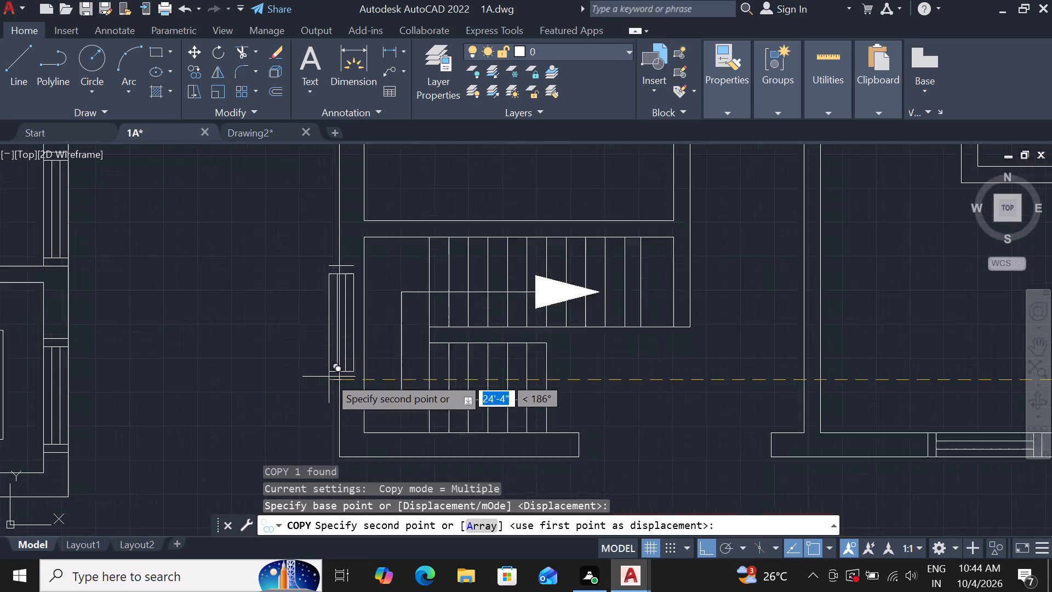
scroll(329, 377, "up", 2)
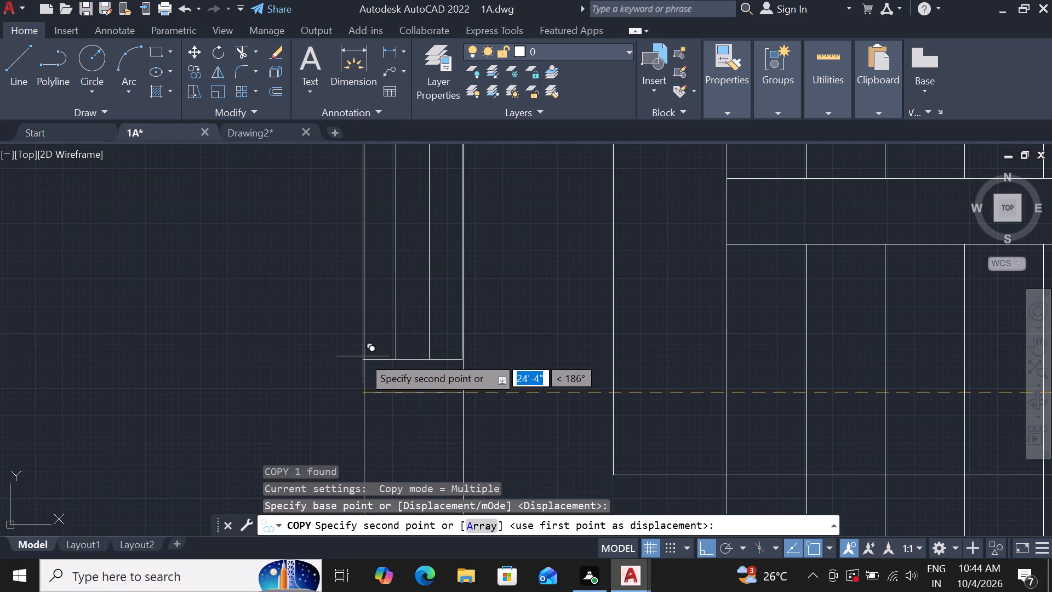
left_click(364, 356)
scroll(401, 322, "down", 4)
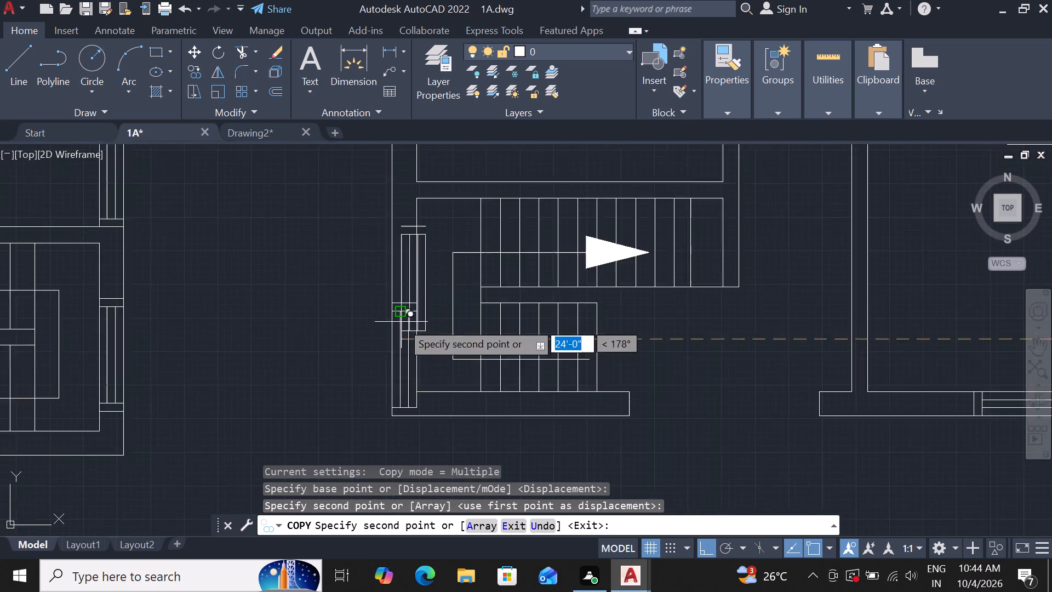
key("Escape")
Move the southwest corner window about 2'-10" north along the west exterior wall, beside the staircase.
scroll(396, 382, "up", 1)
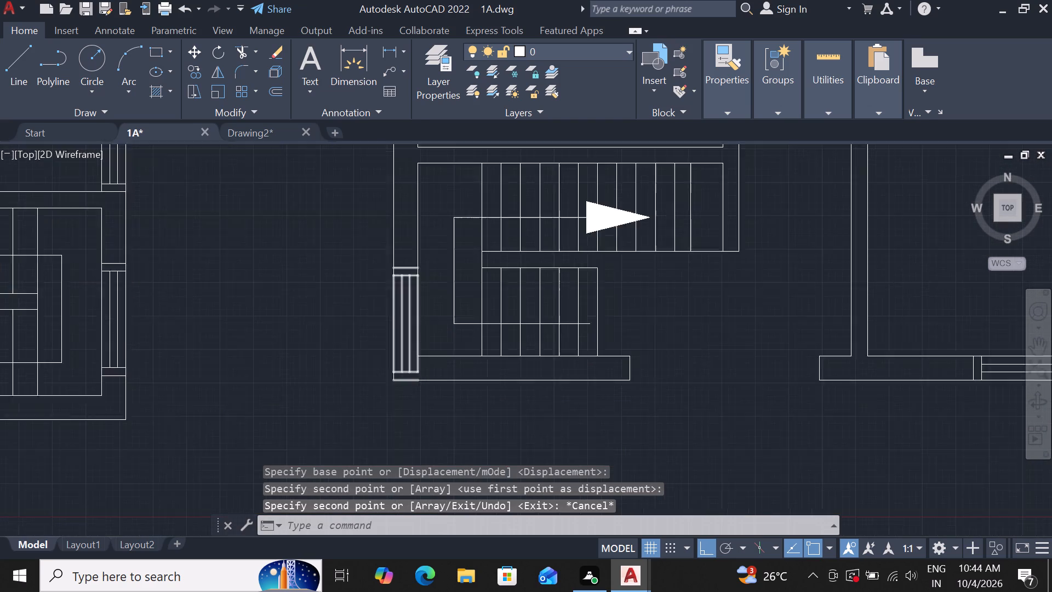
scroll(396, 382, "up", 1)
left_click(399, 367)
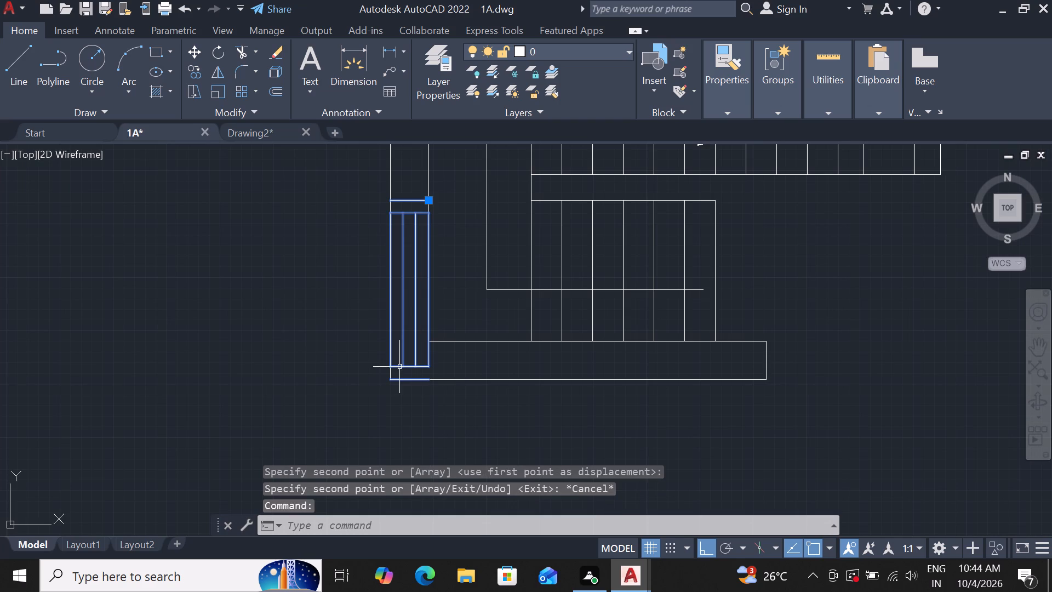
left_click(399, 367)
type("M")
key("space")
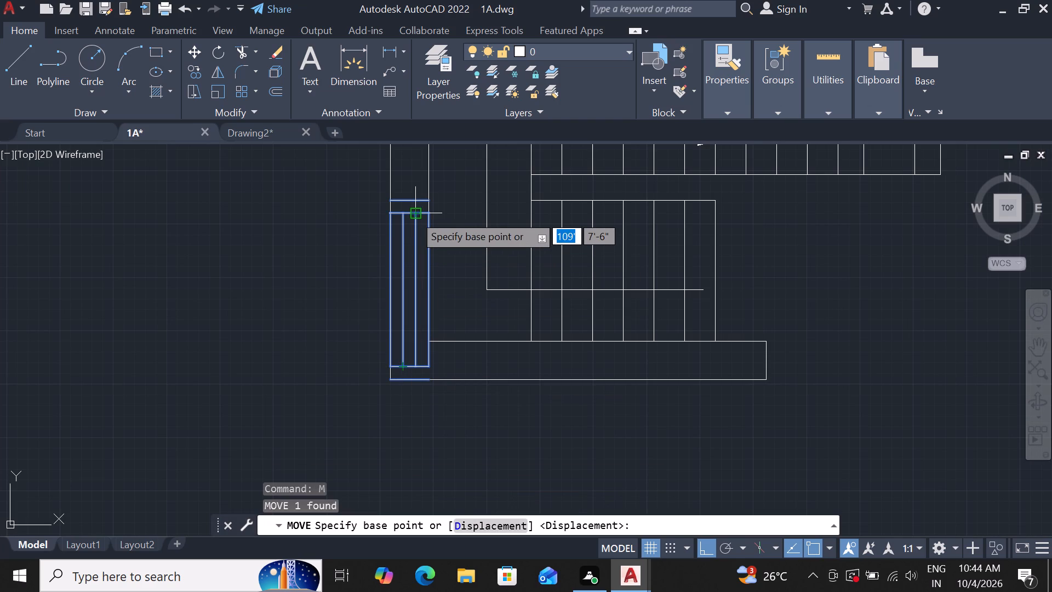
left_click(414, 214)
scroll(401, 225, "down", 3)
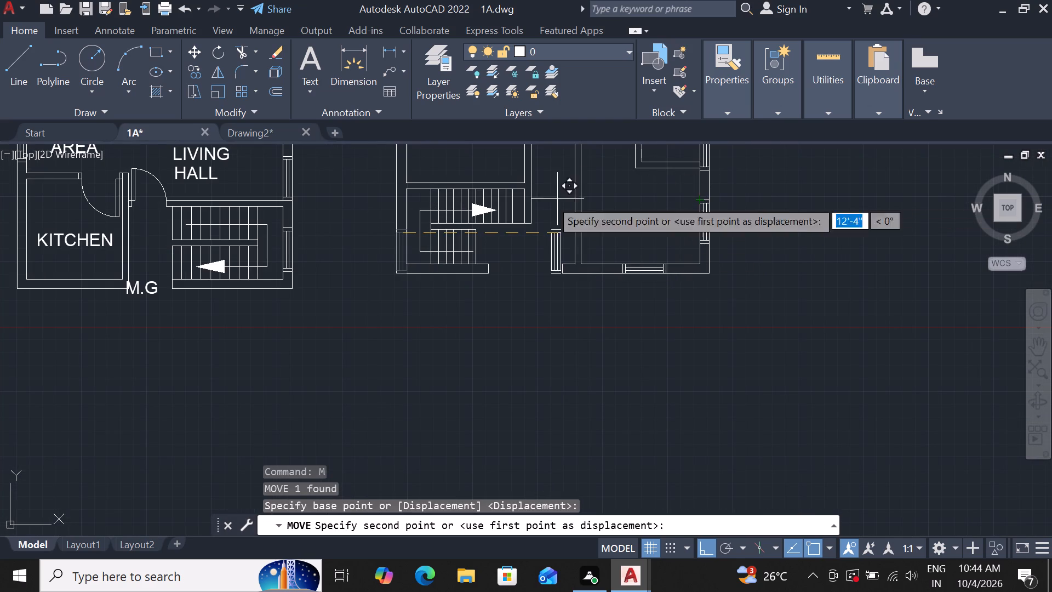
scroll(396, 198, "up", 3)
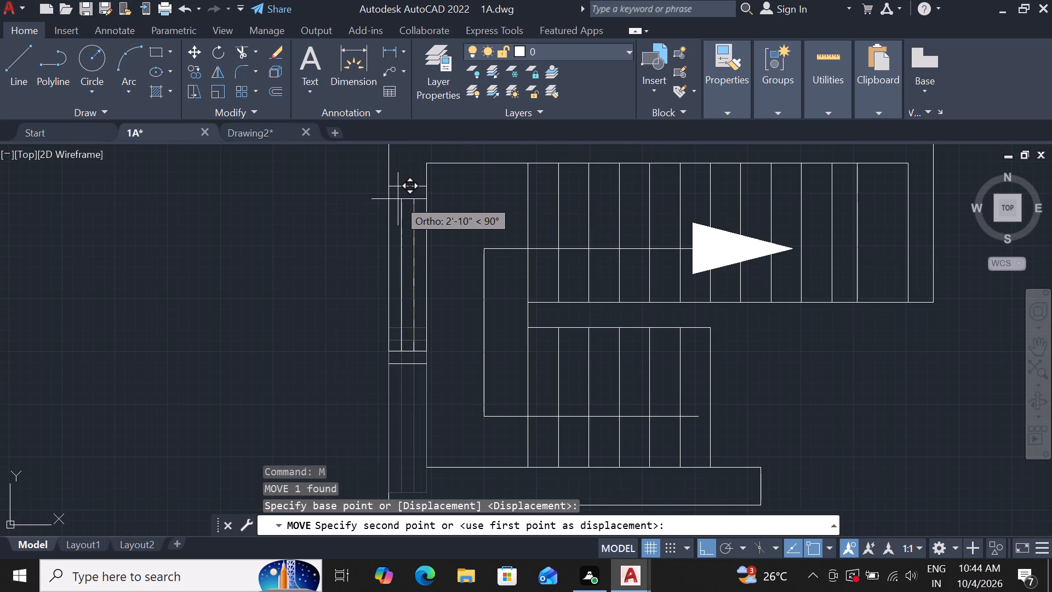
left_click(398, 199)
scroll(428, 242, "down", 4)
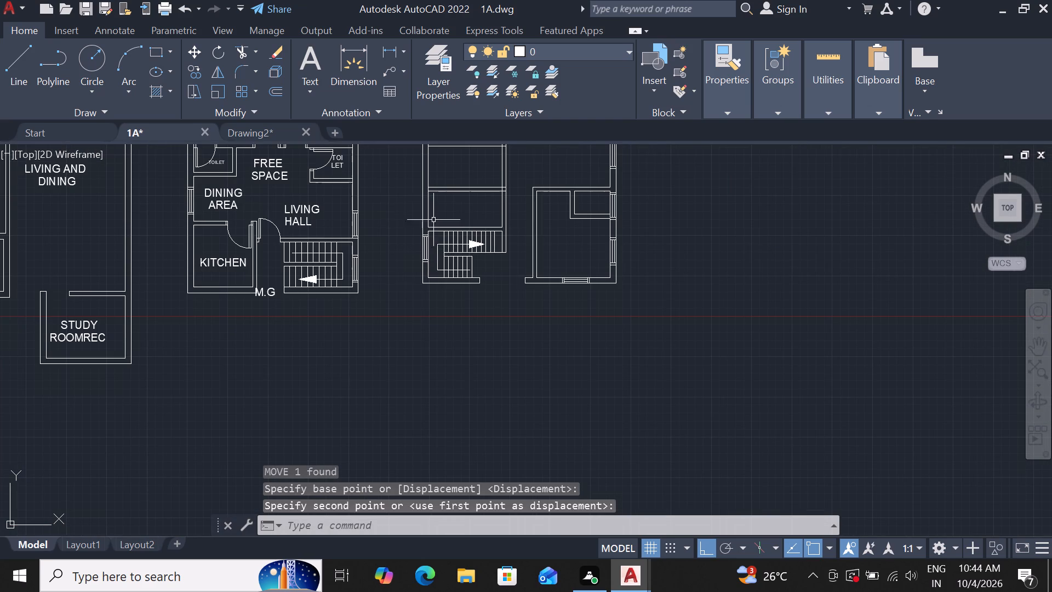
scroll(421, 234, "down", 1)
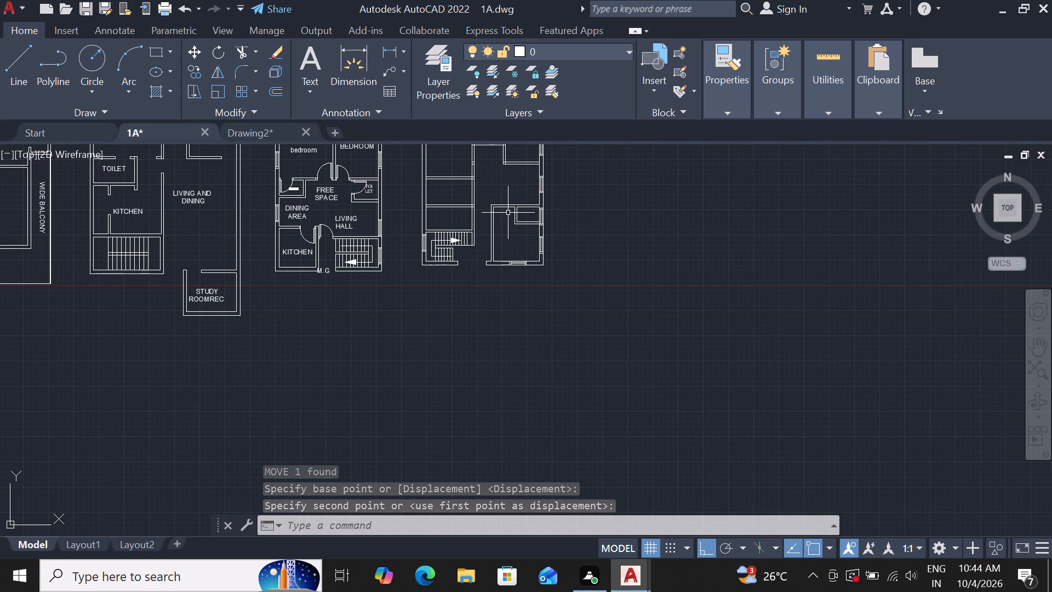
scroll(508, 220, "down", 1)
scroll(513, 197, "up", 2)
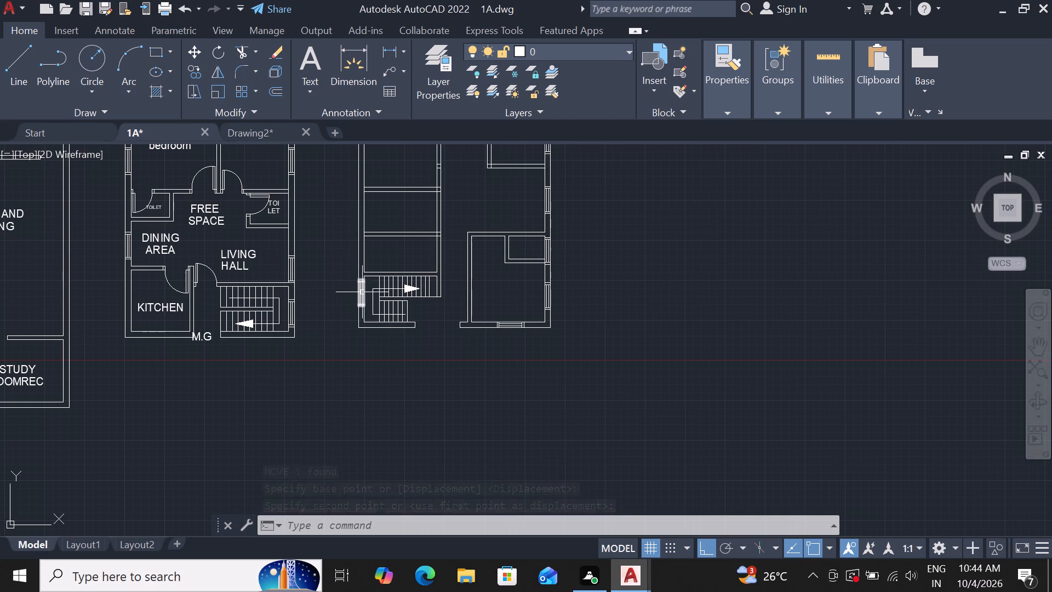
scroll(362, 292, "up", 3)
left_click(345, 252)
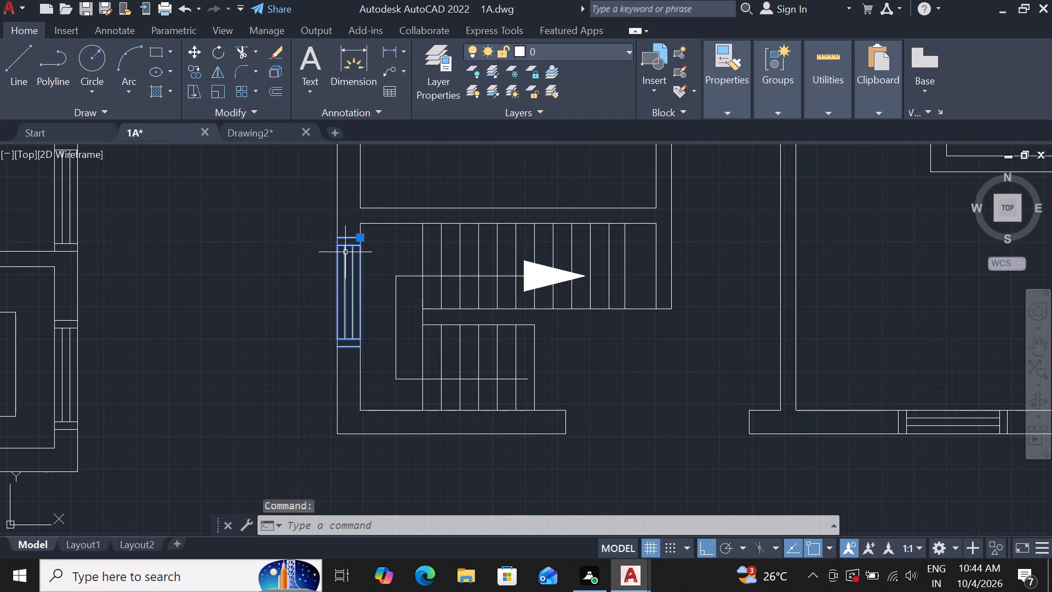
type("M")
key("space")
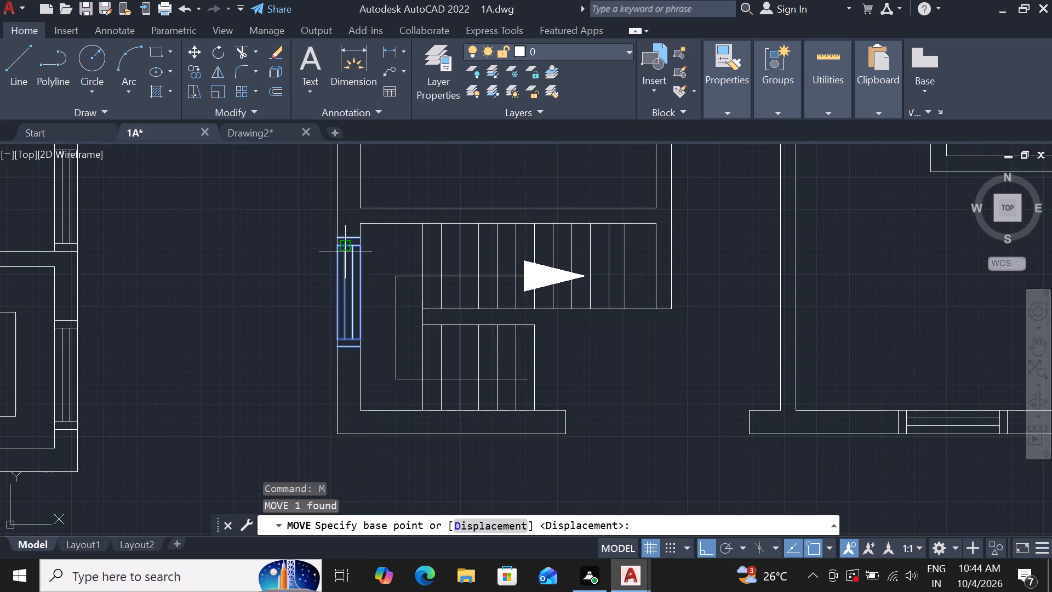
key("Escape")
Copy the staircase window up the west exterior wall, about 23'-9" to the northwest corner and beside the partition nearest the staircase.
type("CO")
key("space")
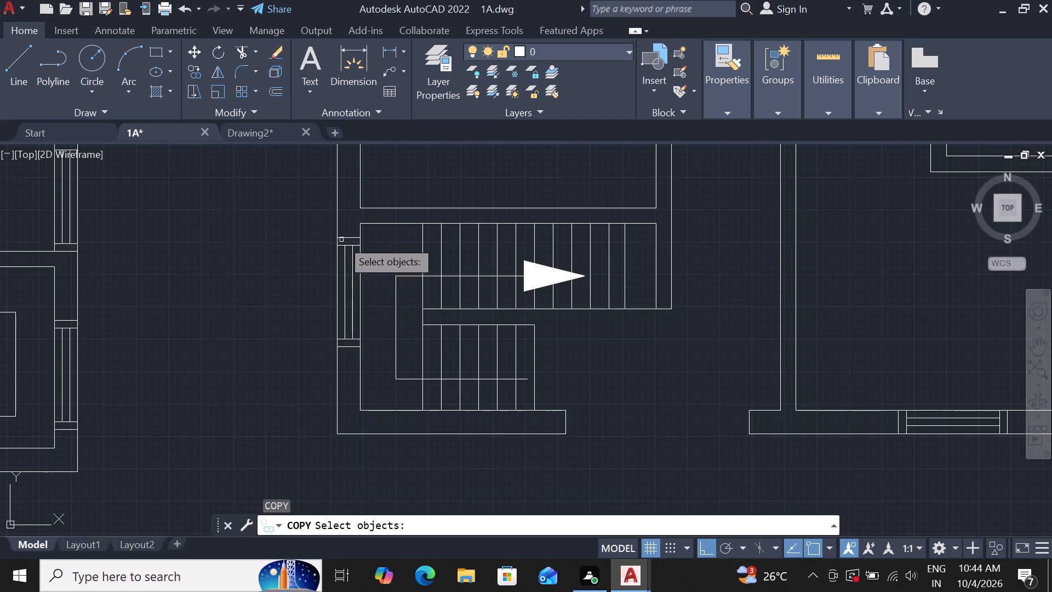
left_click(341, 240)
key("space")
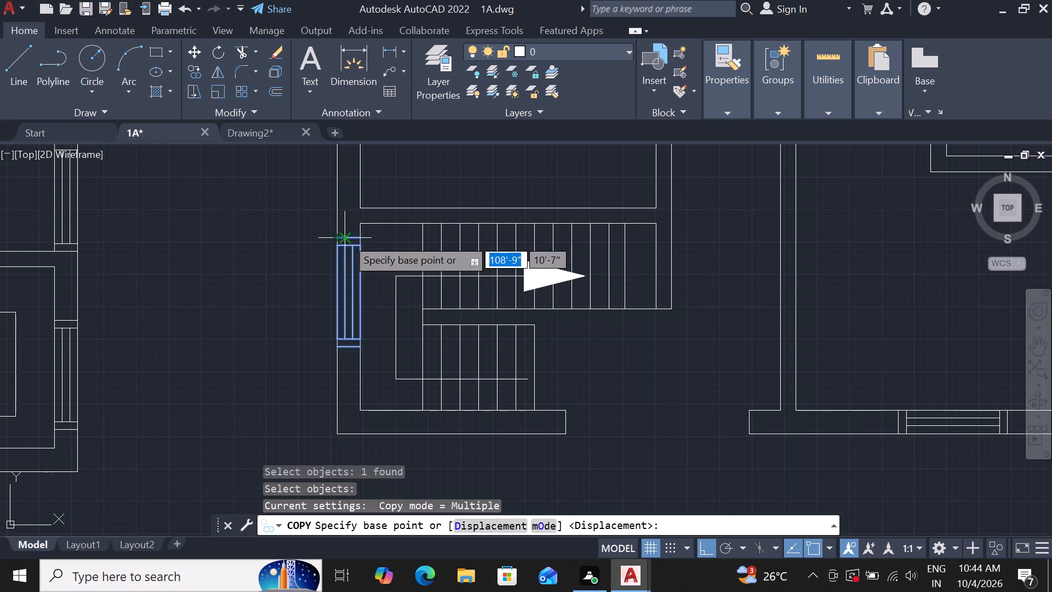
left_click(346, 238)
scroll(351, 240, "down", 4)
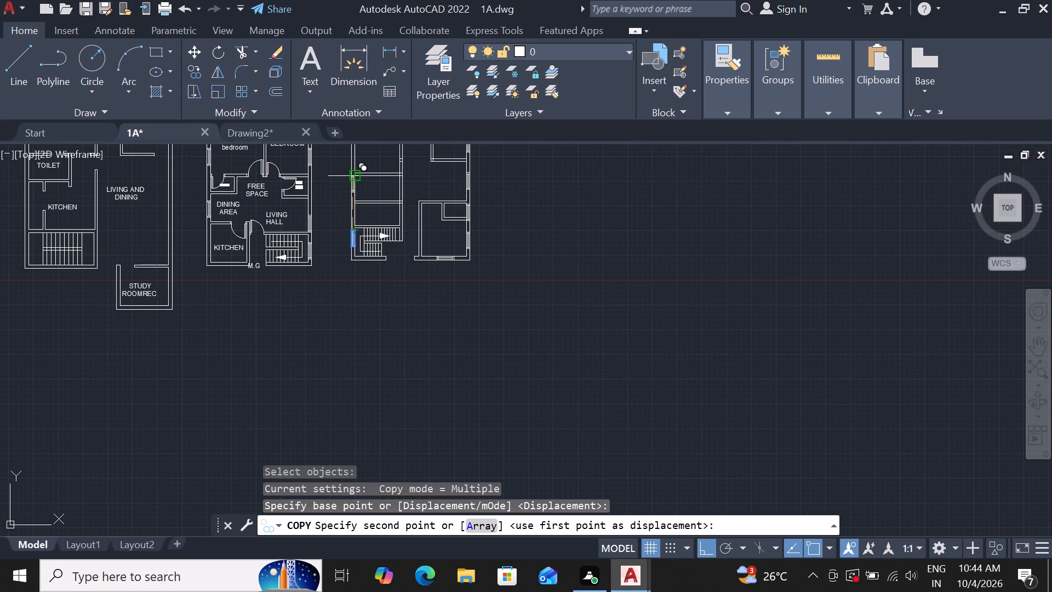
scroll(354, 187, "up", 3)
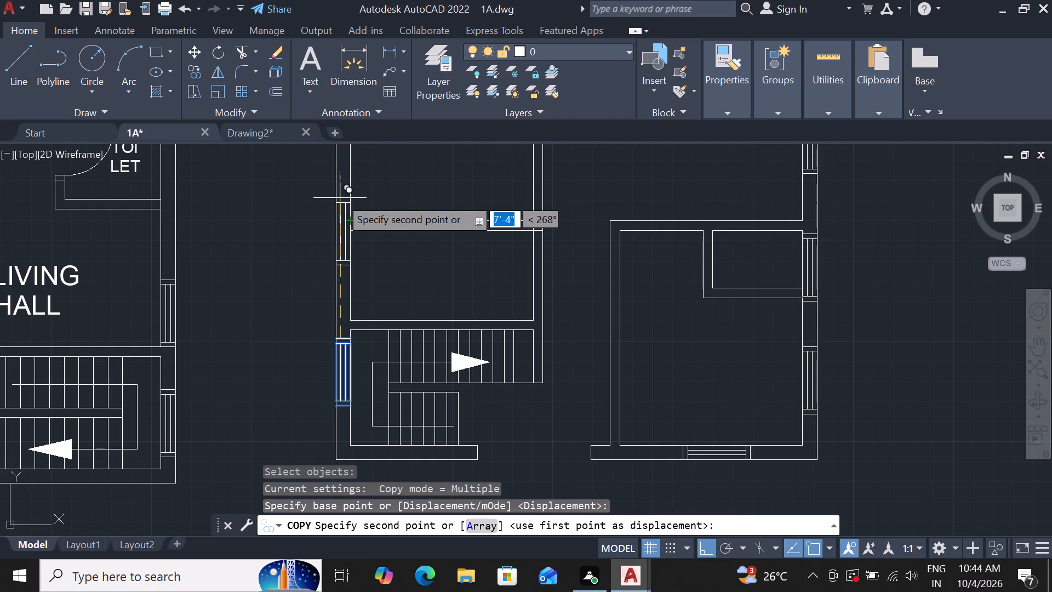
left_click(341, 183)
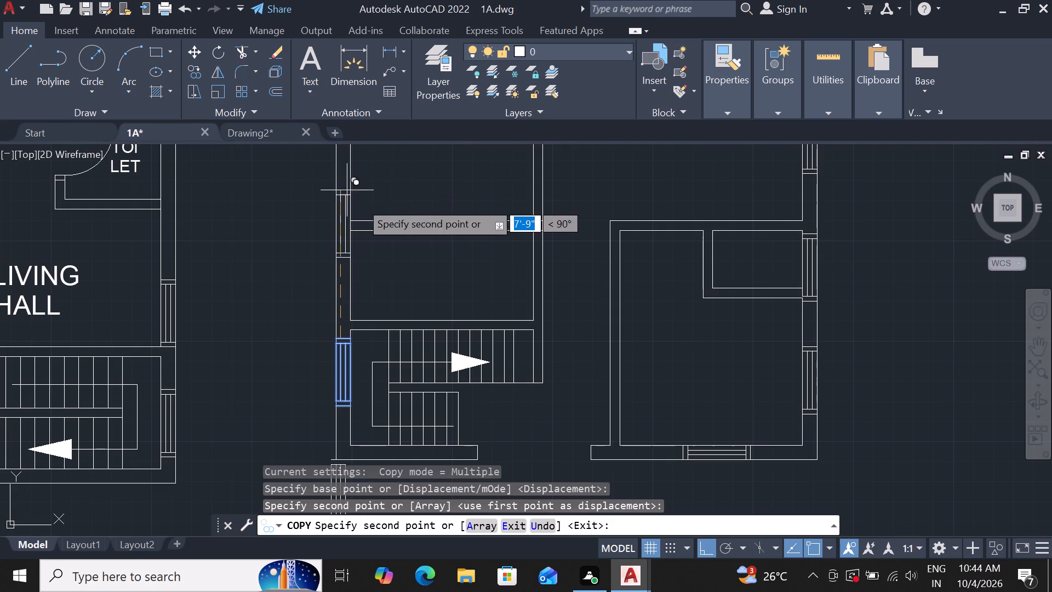
scroll(336, 166, "up", 2)
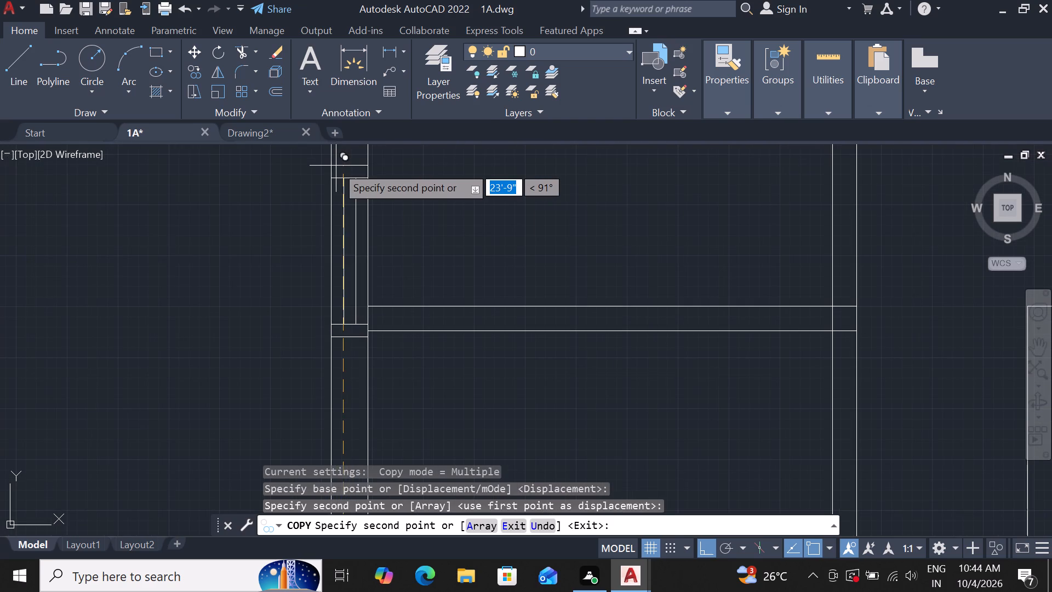
left_click(339, 161)
left_click(345, 199)
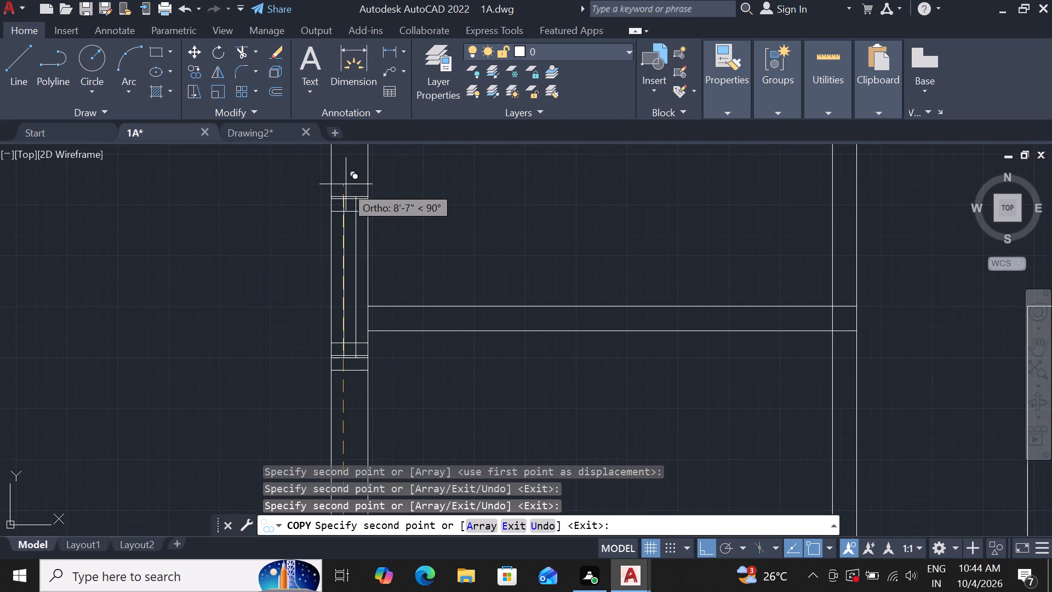
scroll(407, 242, "down", 7)
scroll(408, 178, "up", 1)
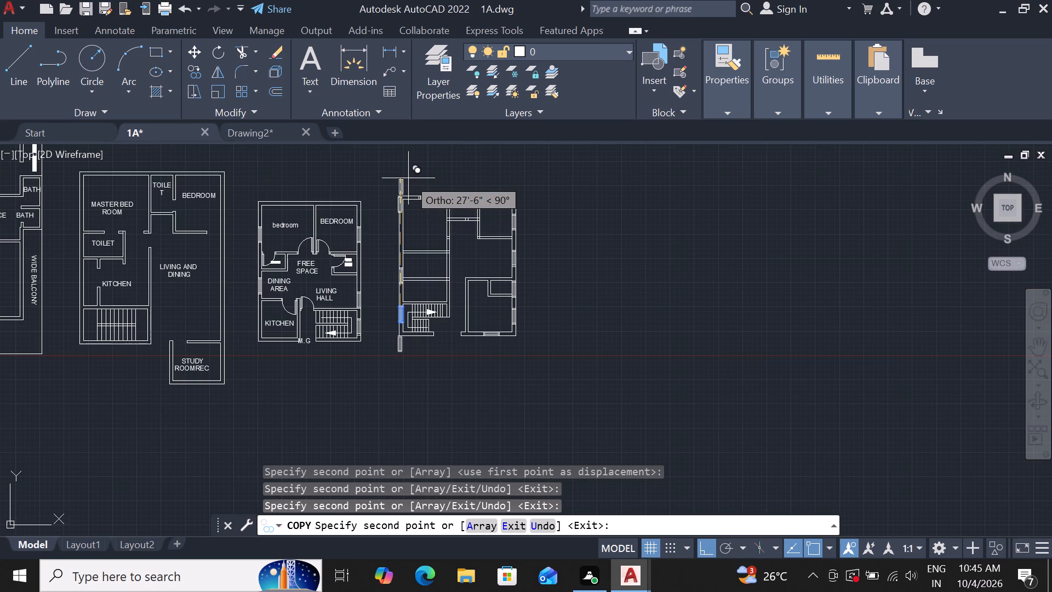
key("Escape")
Erase the stray window copy lying south of the southwest corner, outside the building.
scroll(409, 276, "up", 1)
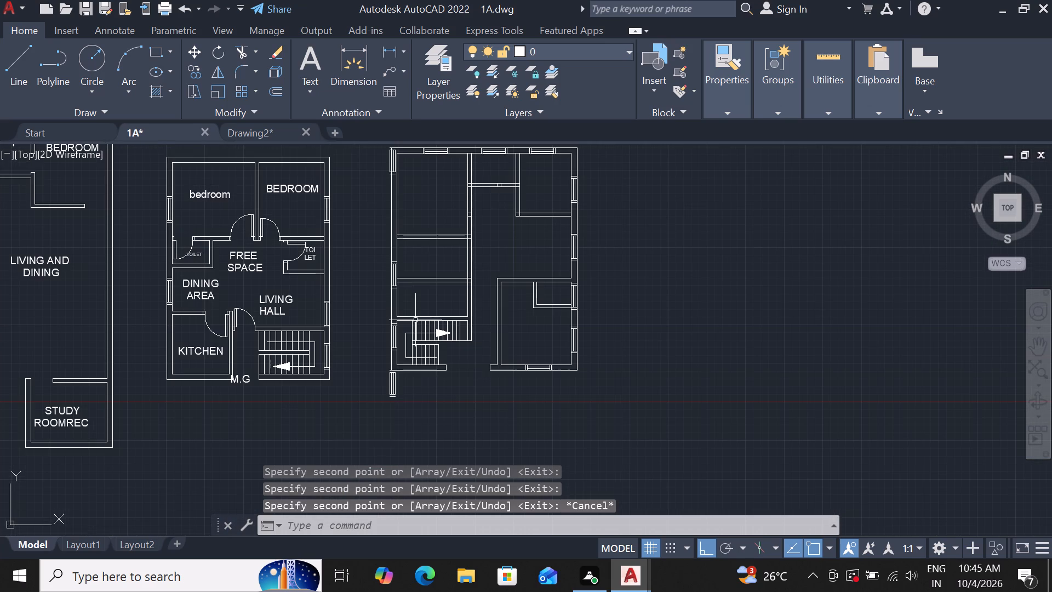
left_click(387, 395)
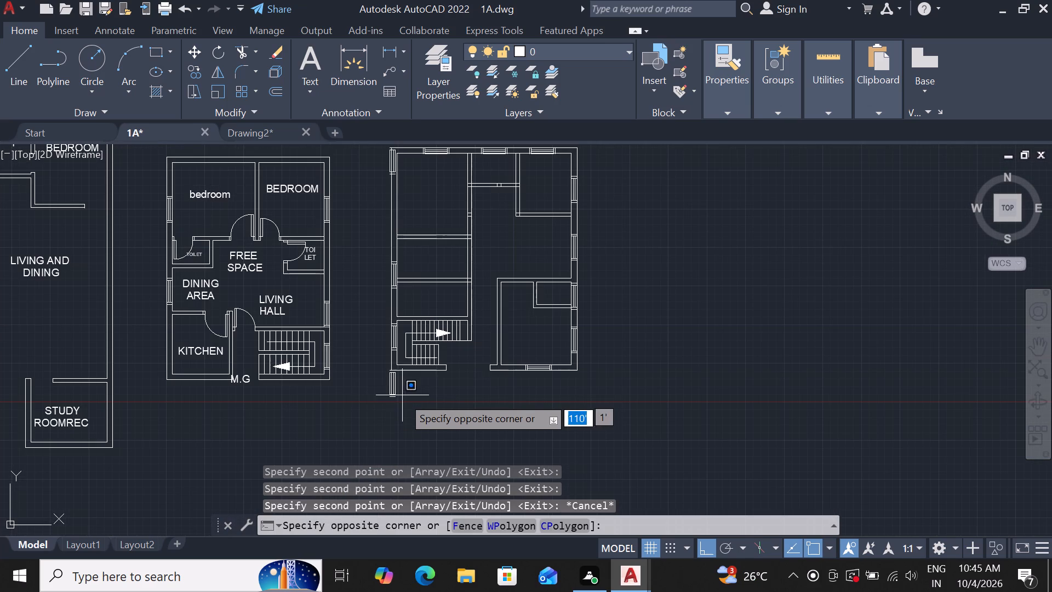
left_click_drag(397, 384, 386, 386)
left_click(390, 382)
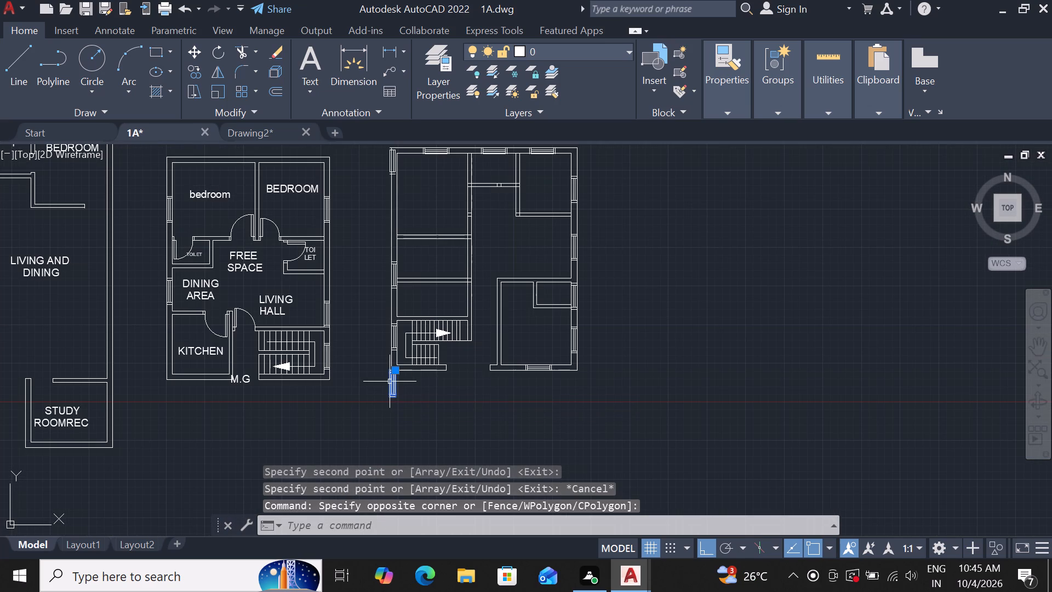
key("Delete")
Trim away both lines of the partition between the two smaller west rooms directly north of the staircase.
scroll(390, 382, "up", 2)
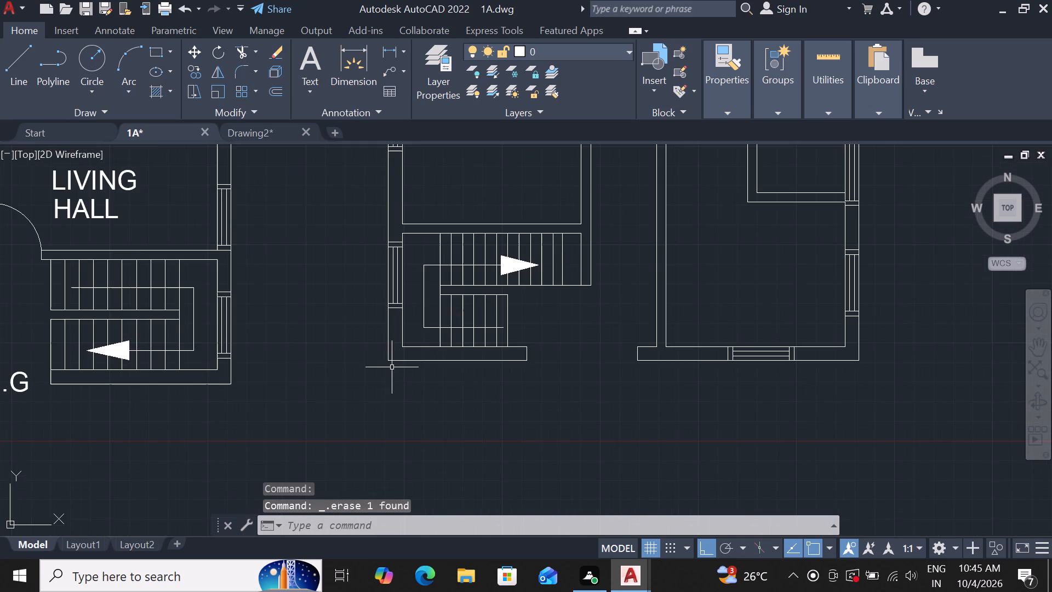
scroll(416, 297, "down", 3)
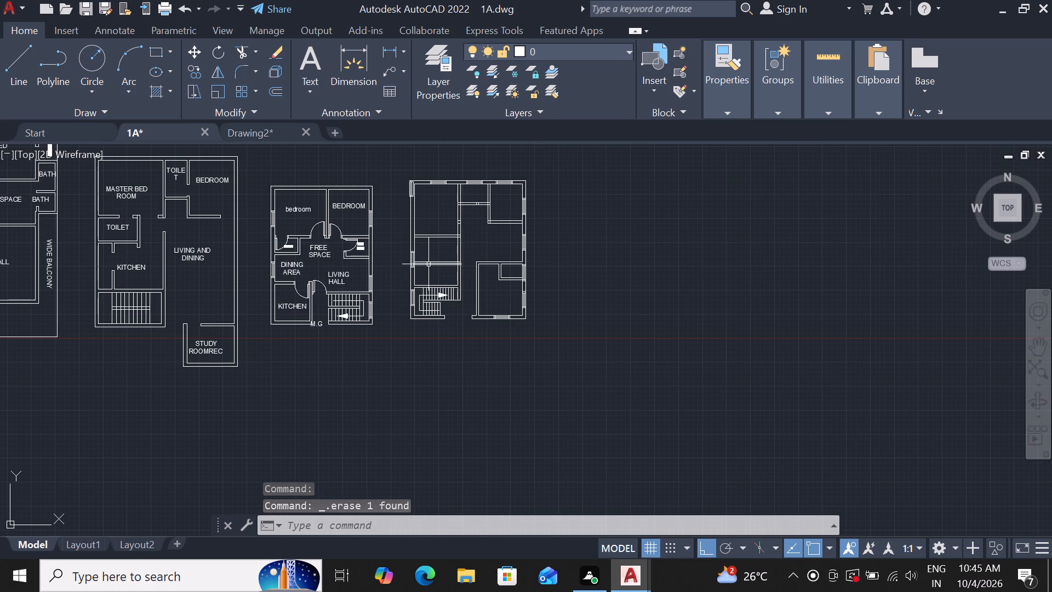
scroll(428, 264, "up", 1)
type("TR")
key("space")
key("space")
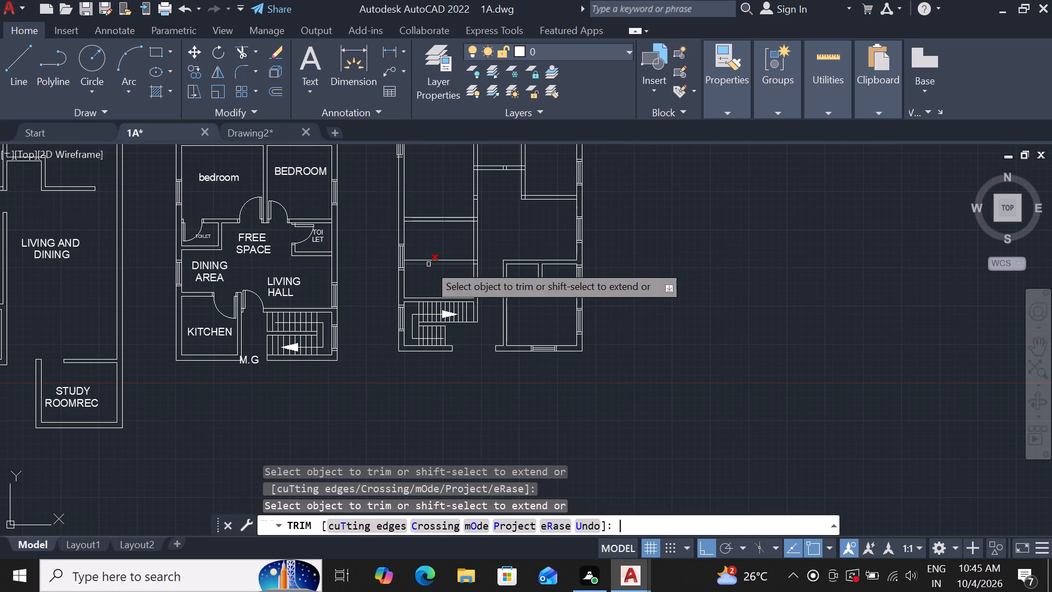
left_click(431, 258)
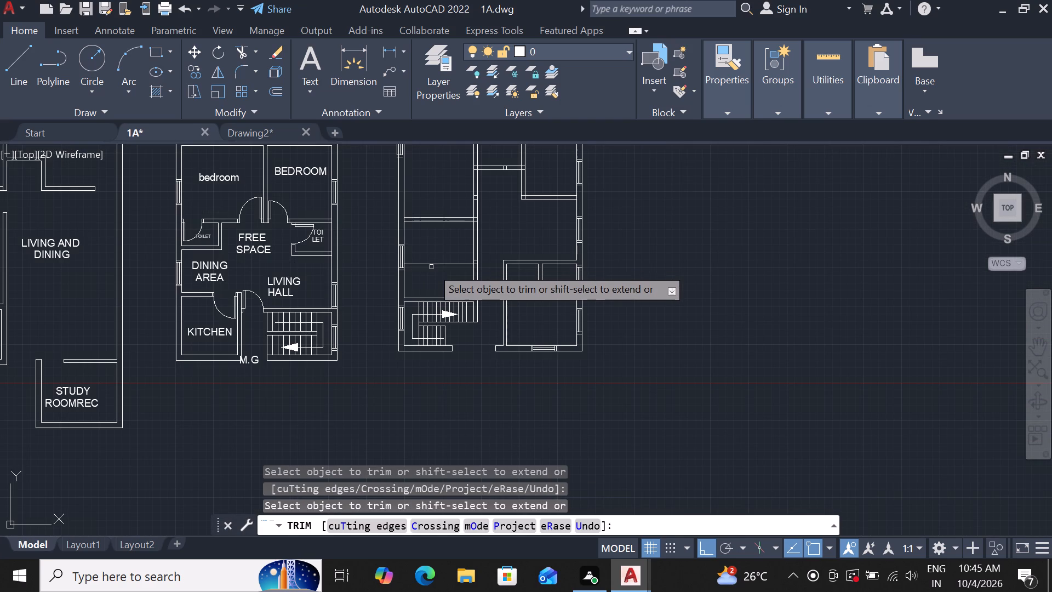
left_click(433, 264)
scroll(432, 273, "down", 1)
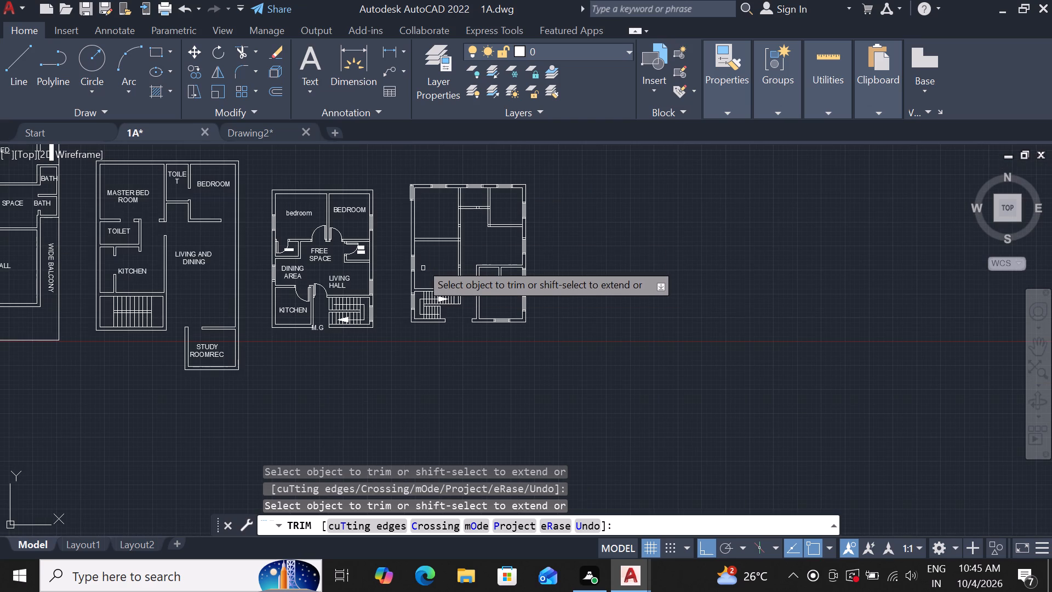
key("Escape")
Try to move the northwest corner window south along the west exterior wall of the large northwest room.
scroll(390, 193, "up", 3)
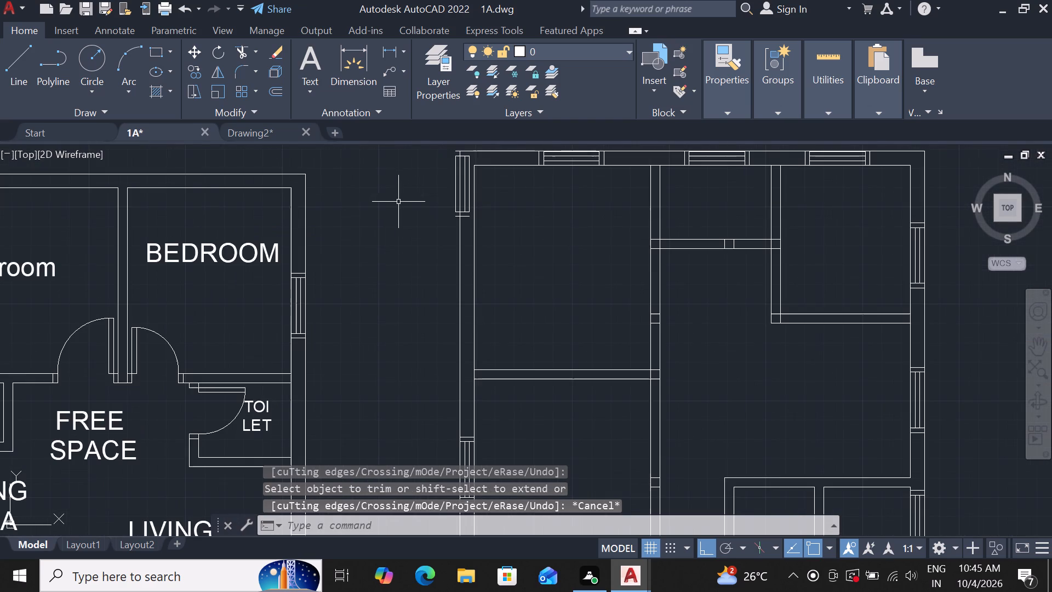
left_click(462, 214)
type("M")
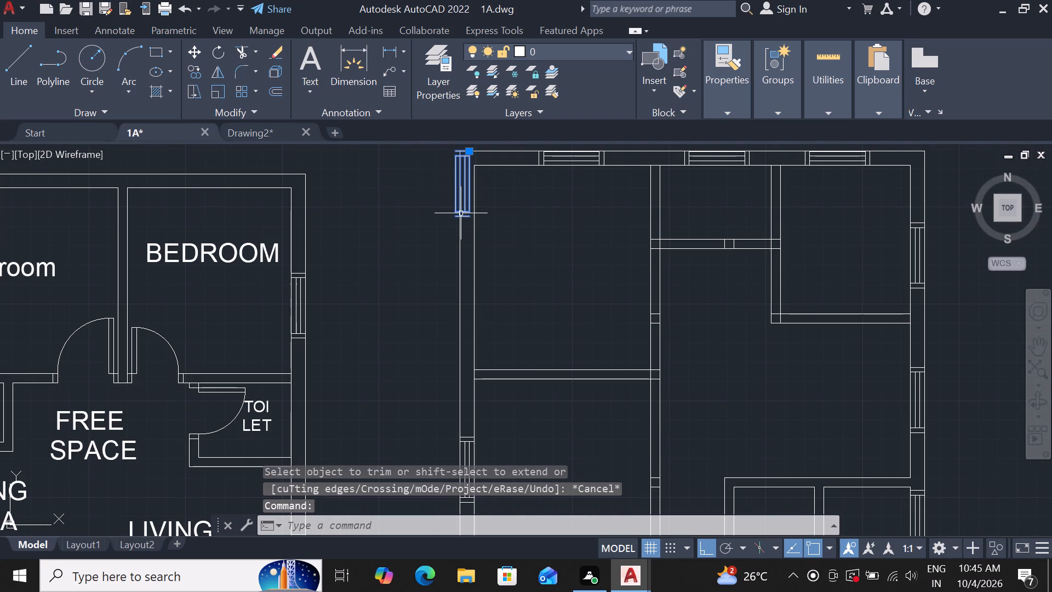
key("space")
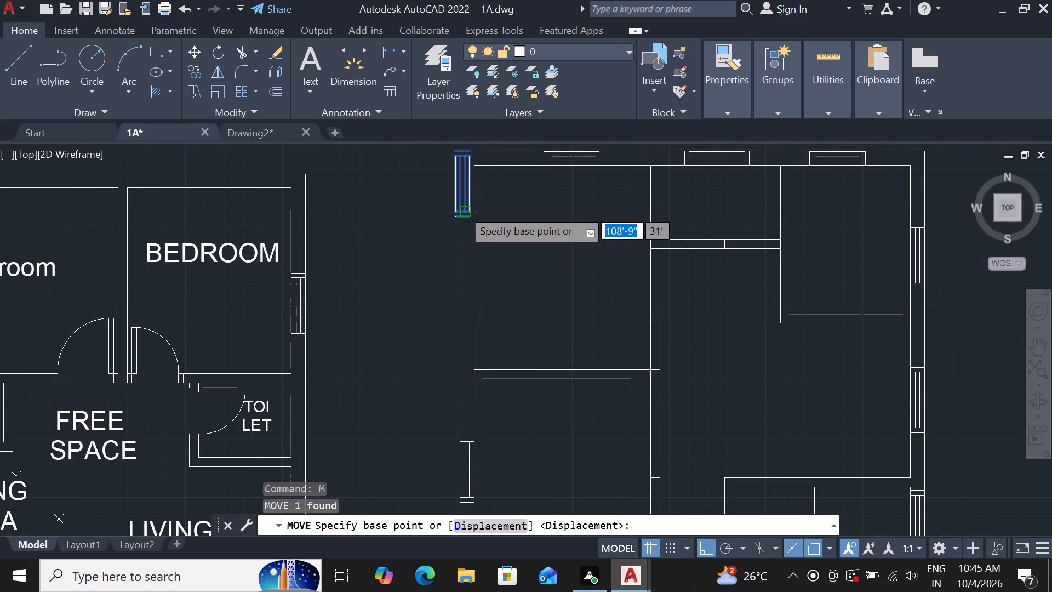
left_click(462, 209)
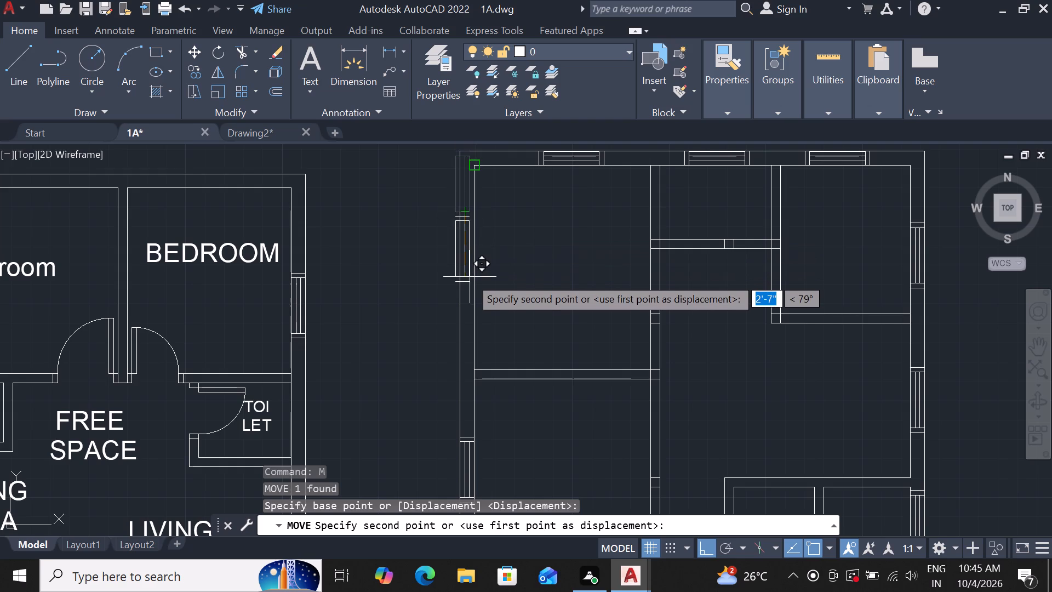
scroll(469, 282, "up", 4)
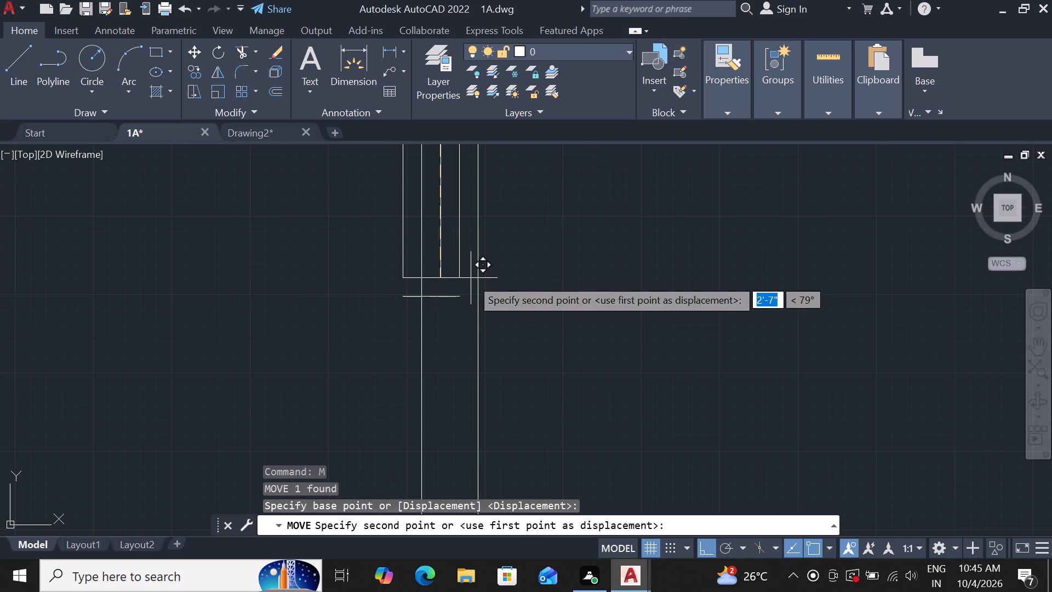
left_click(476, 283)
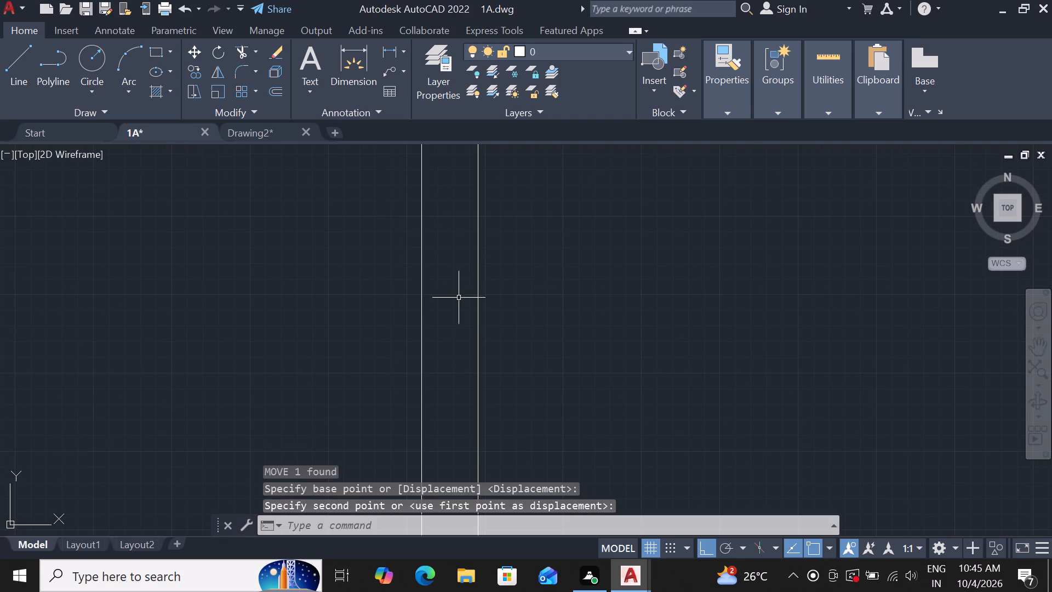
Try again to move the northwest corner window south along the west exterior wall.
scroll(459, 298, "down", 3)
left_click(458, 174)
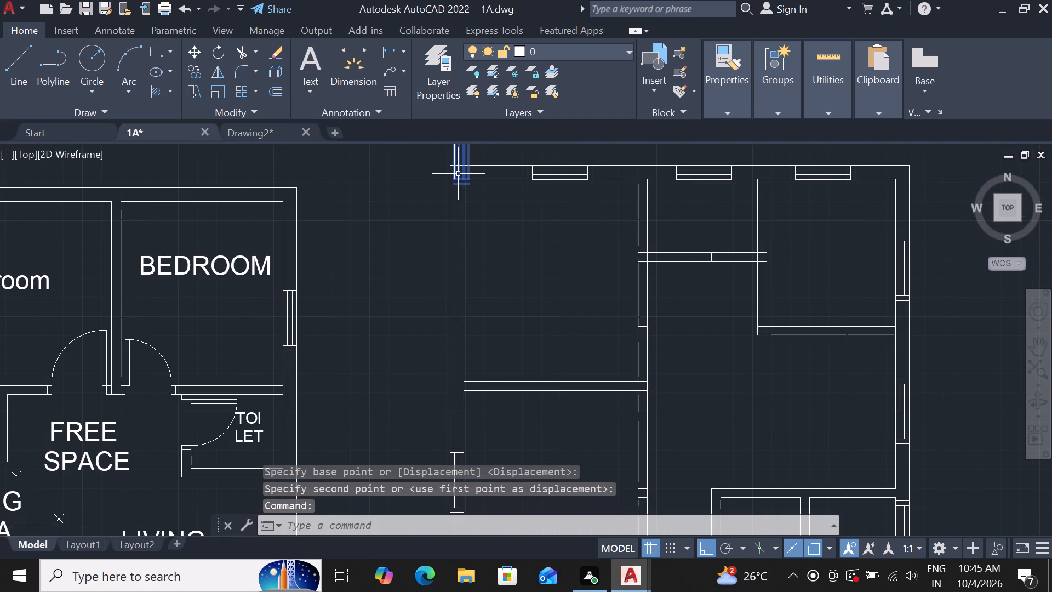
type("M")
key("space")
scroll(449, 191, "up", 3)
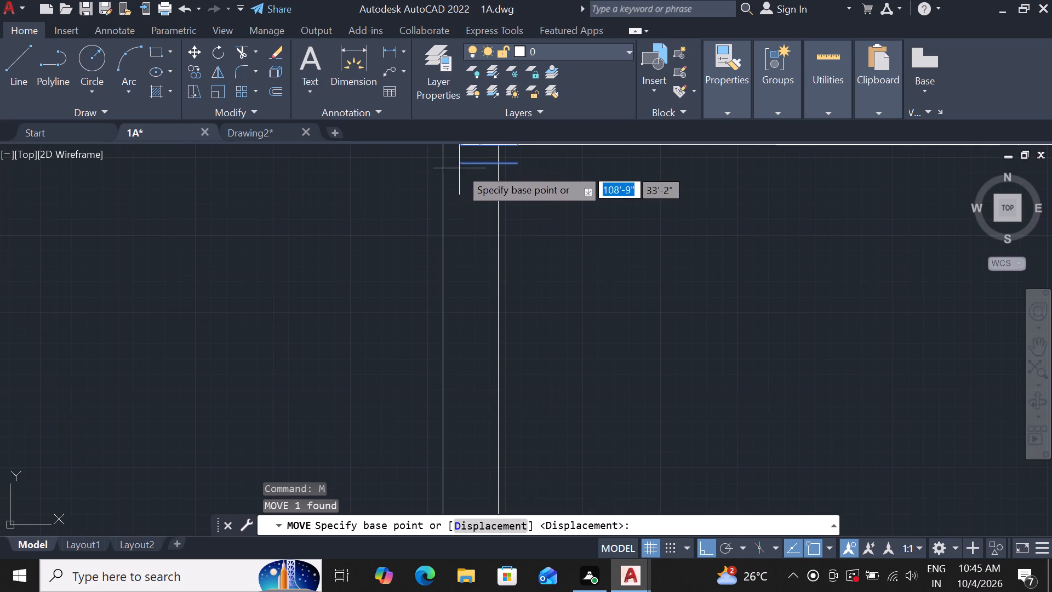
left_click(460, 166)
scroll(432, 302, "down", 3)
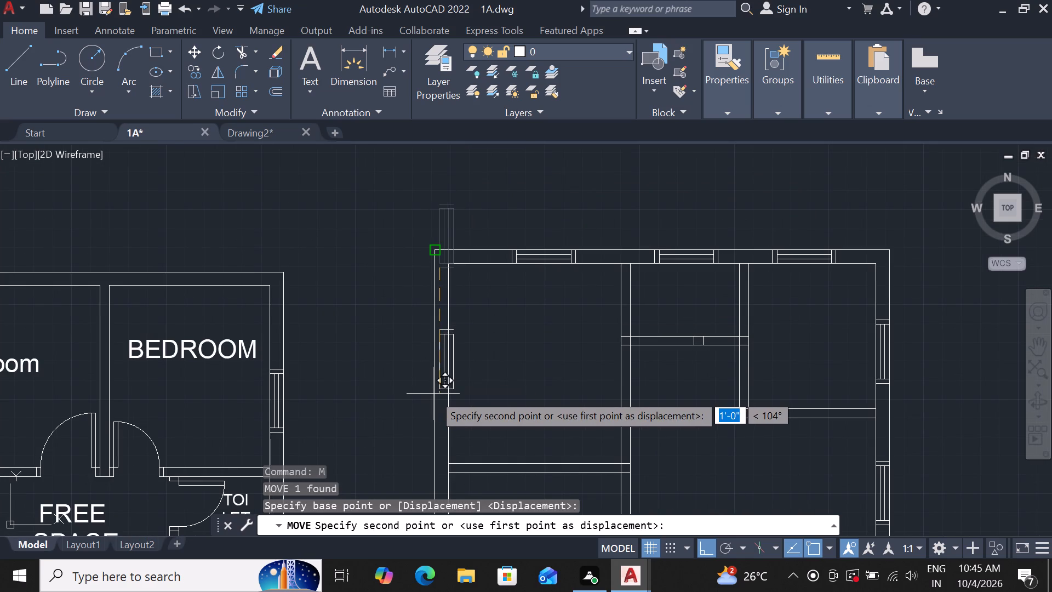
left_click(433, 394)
Erase the misplaced window block standing north of the building's northwest corner.
left_click(446, 225)
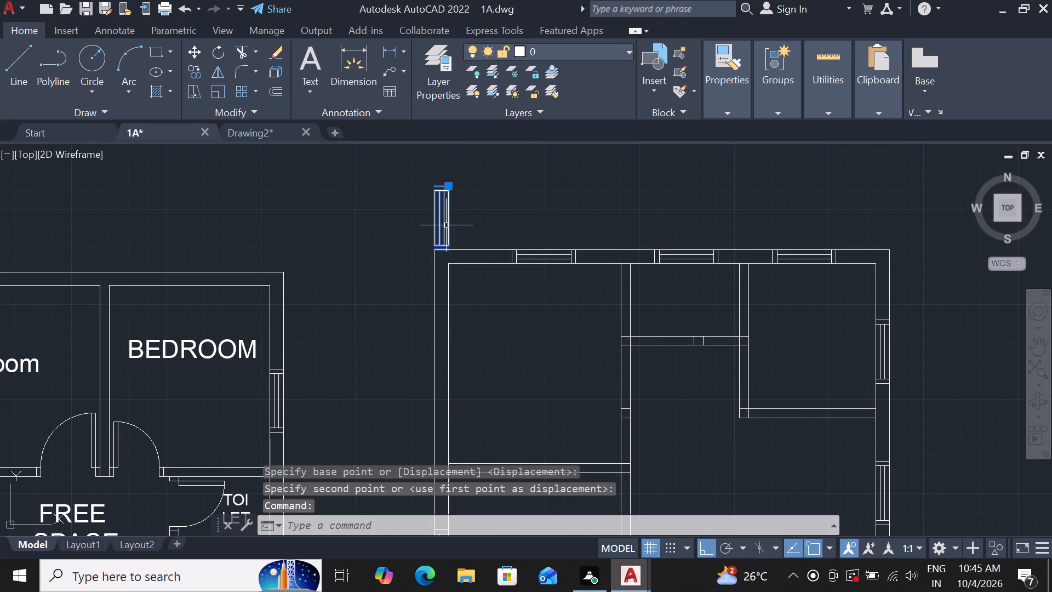
key("Delete")
Copy the window of the west room north of the staircase about 10'-0" north into the northwest room's west exterior wall.
scroll(446, 225, "down", 4)
scroll(433, 305, "up", 2)
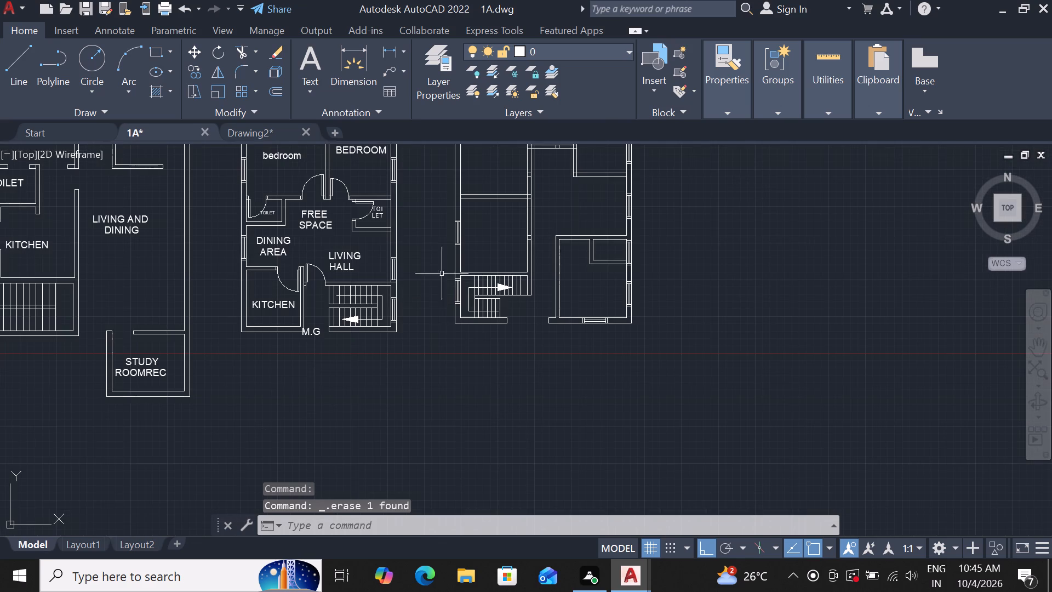
left_click(459, 246)
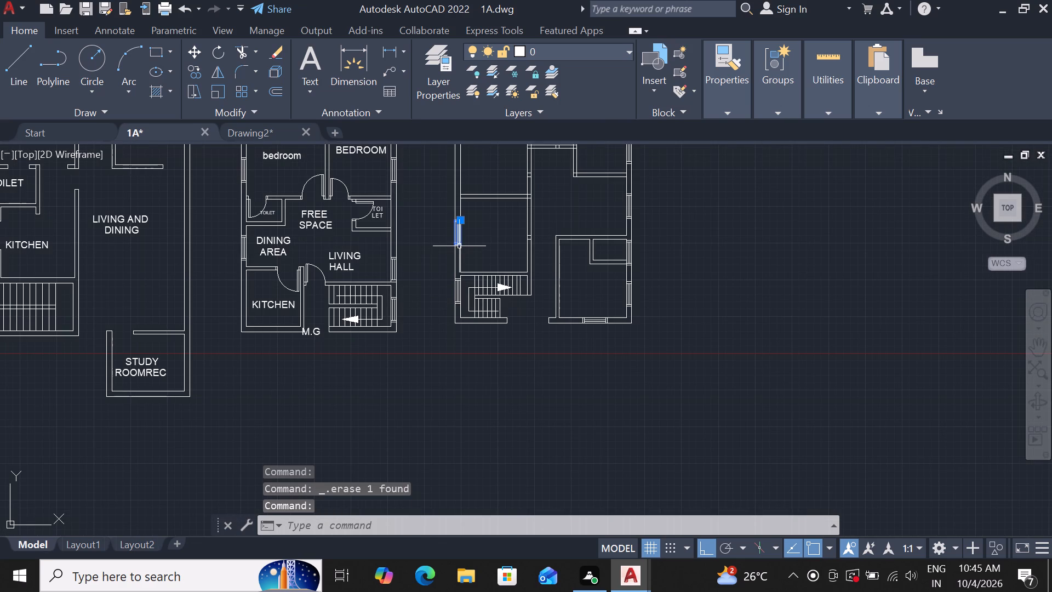
type("CO")
key("space")
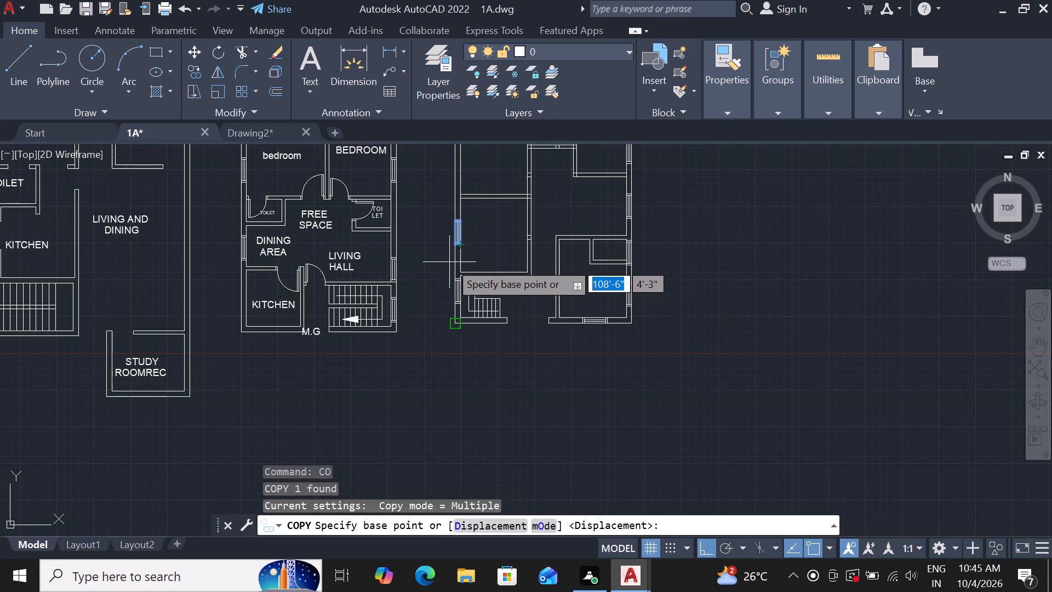
scroll(448, 233, "up", 4)
scroll(478, 224, "down", 2)
scroll(471, 173, "up", 2)
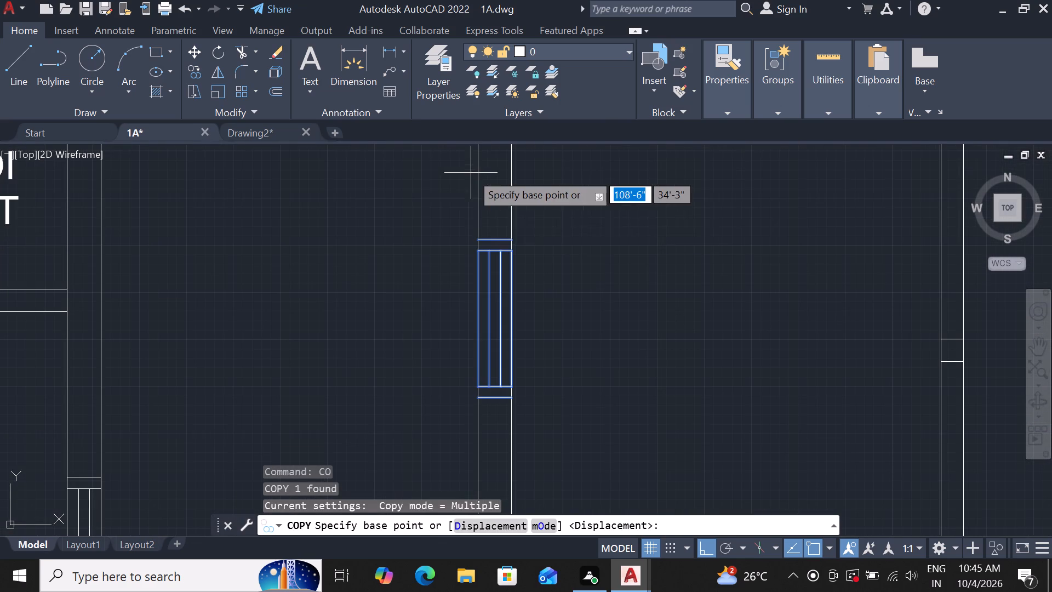
left_click(496, 253)
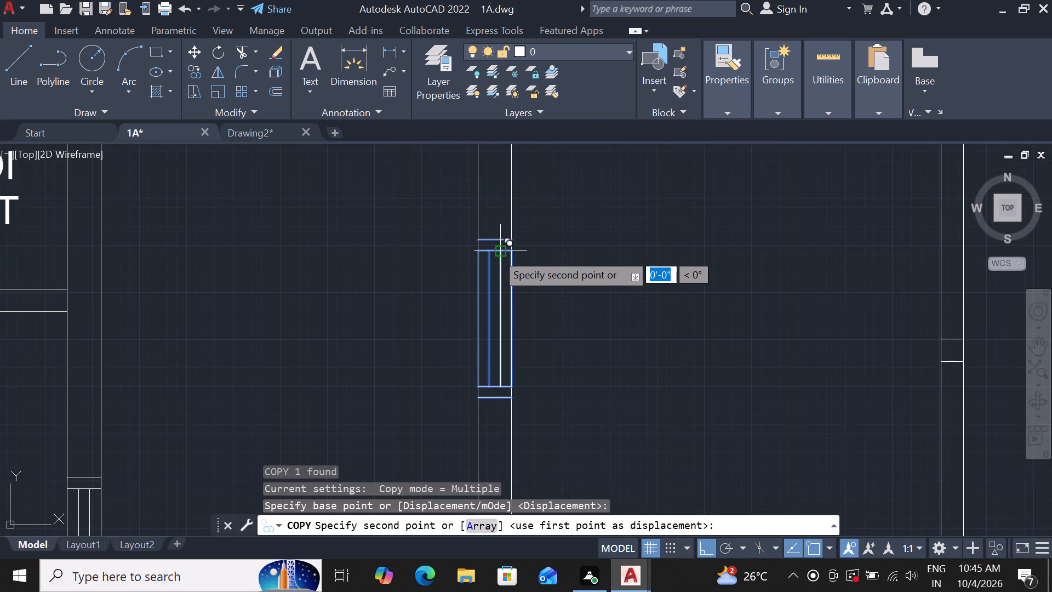
scroll(489, 266, "down", 2)
scroll(477, 212, "down", 3)
scroll(481, 186, "up", 2)
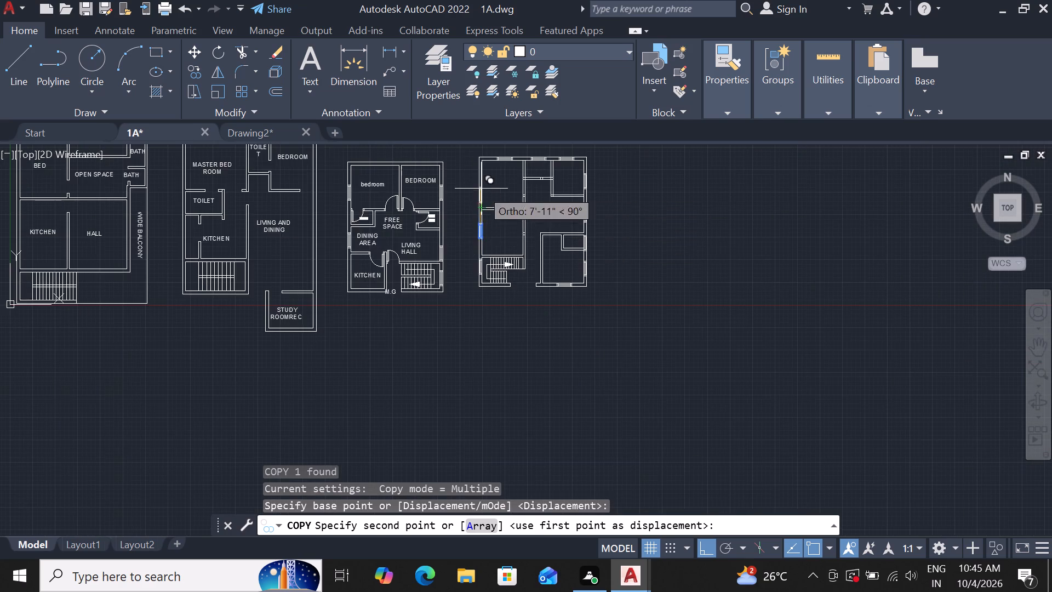
scroll(481, 186, "up", 2)
left_click(466, 161)
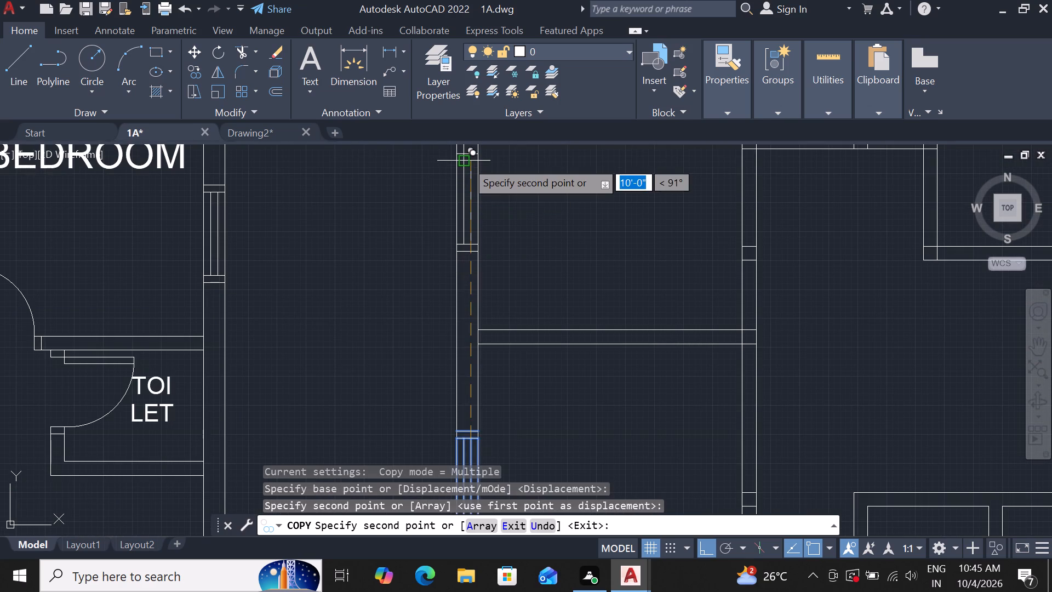
key("Escape")
Trim the short cross lines in the central north-south wall and the ends of the west rooms' partition lines running into it.
scroll(393, 241, "down", 2)
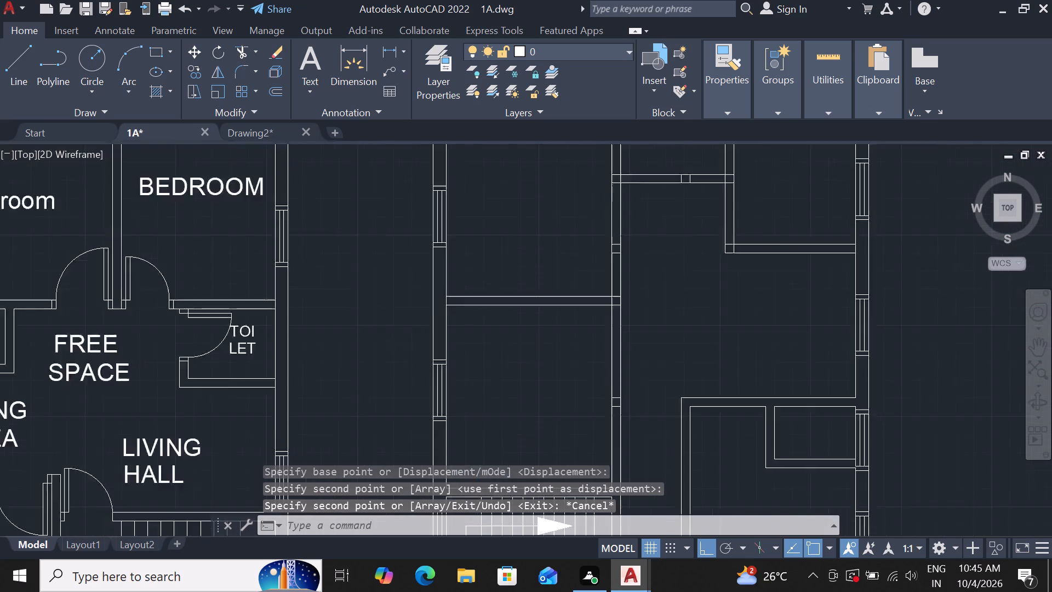
scroll(396, 244, "down", 1)
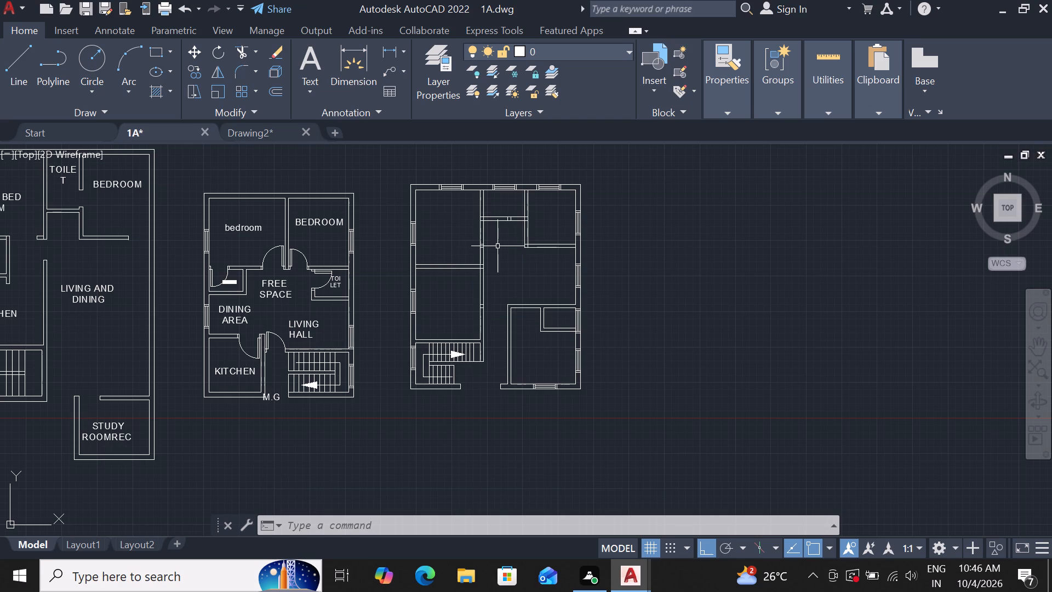
scroll(520, 275, "down", 1)
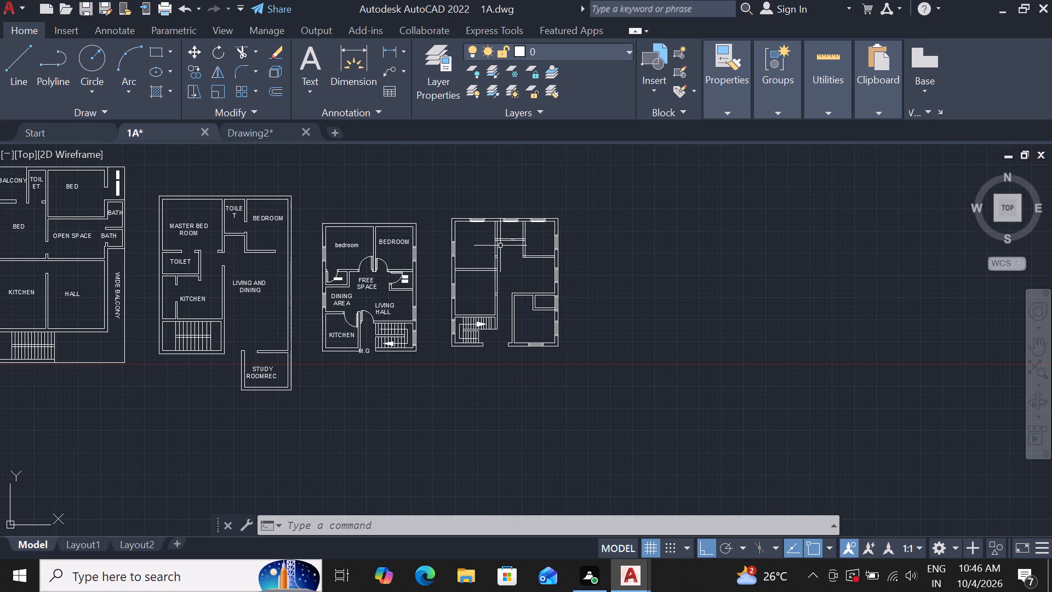
scroll(500, 246, "up", 1)
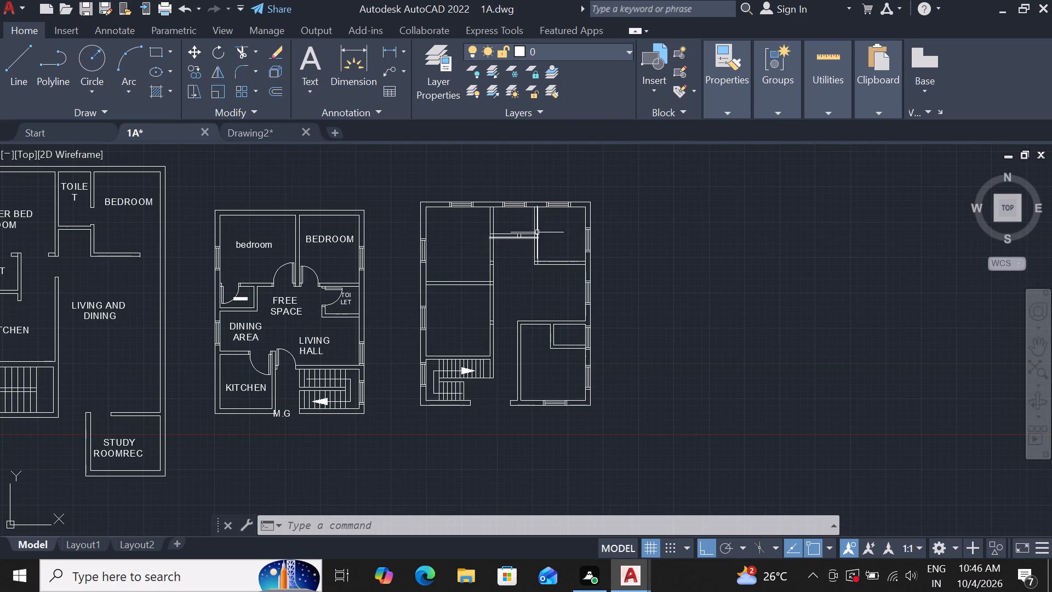
scroll(499, 269, "up", 1)
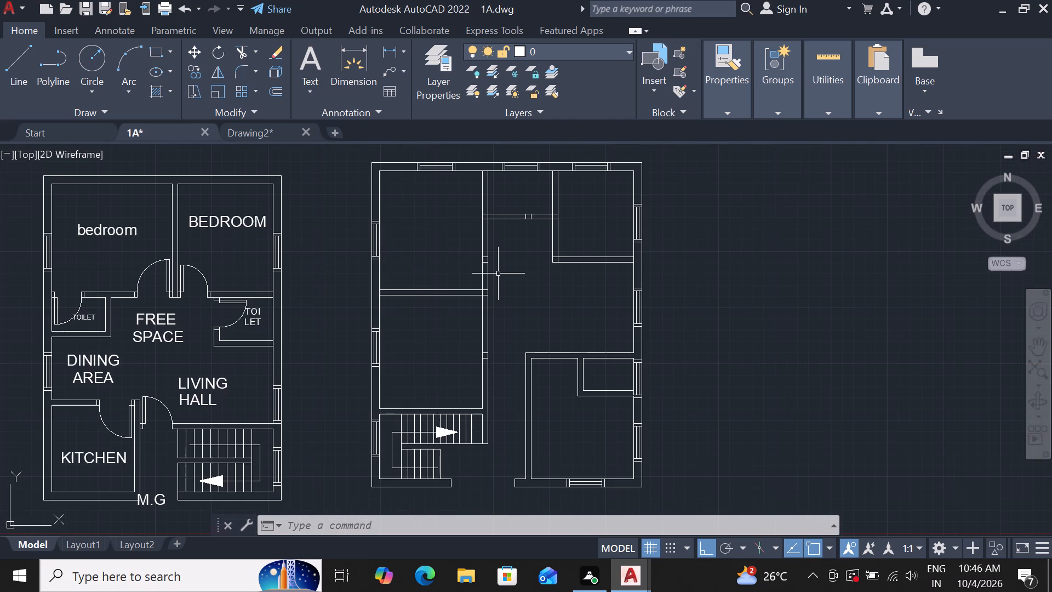
type("TR")
key("space")
key("space")
scroll(457, 362, "up", 3)
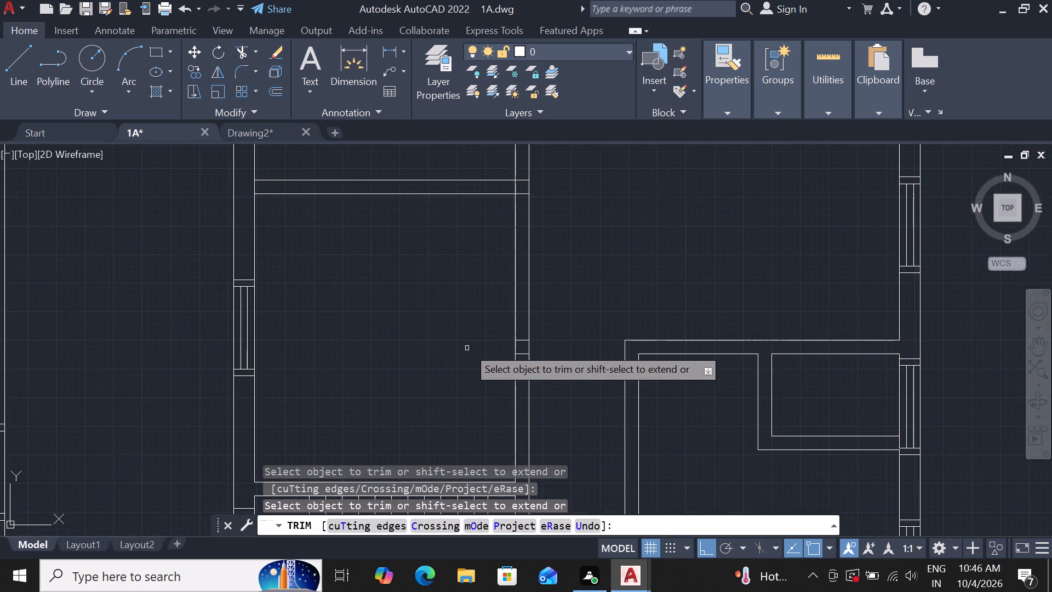
left_click_drag(558, 331, 557, 360)
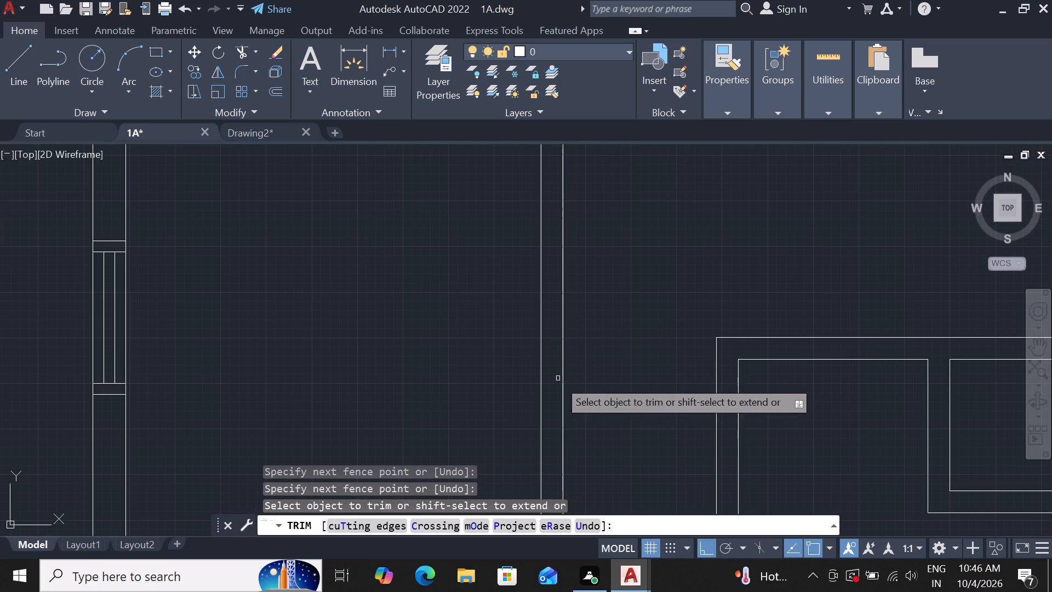
scroll(557, 339, "down", 3)
scroll(544, 225, "up", 2)
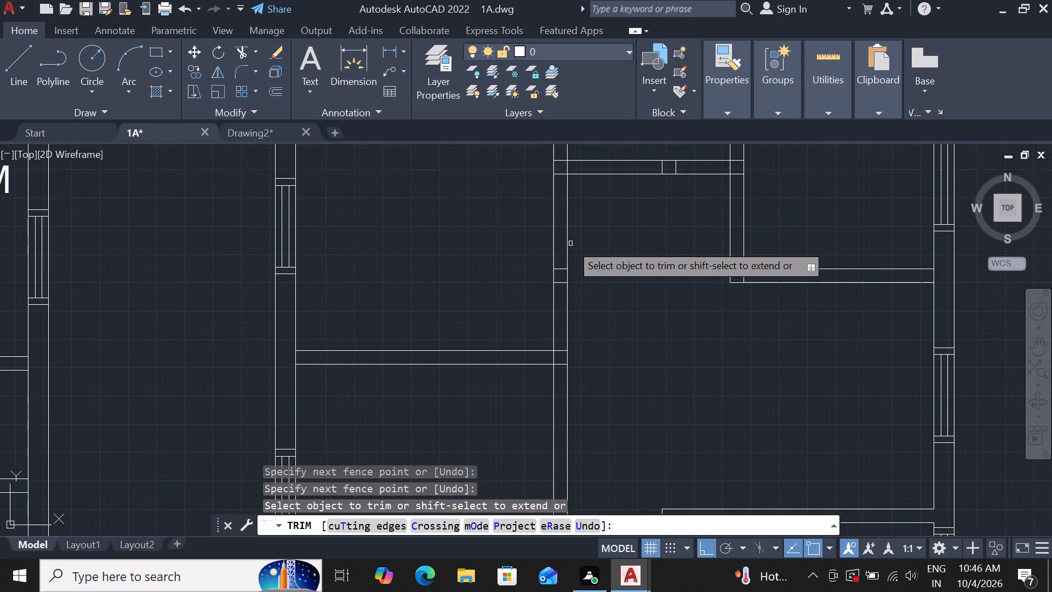
left_click_drag(561, 263, 559, 268)
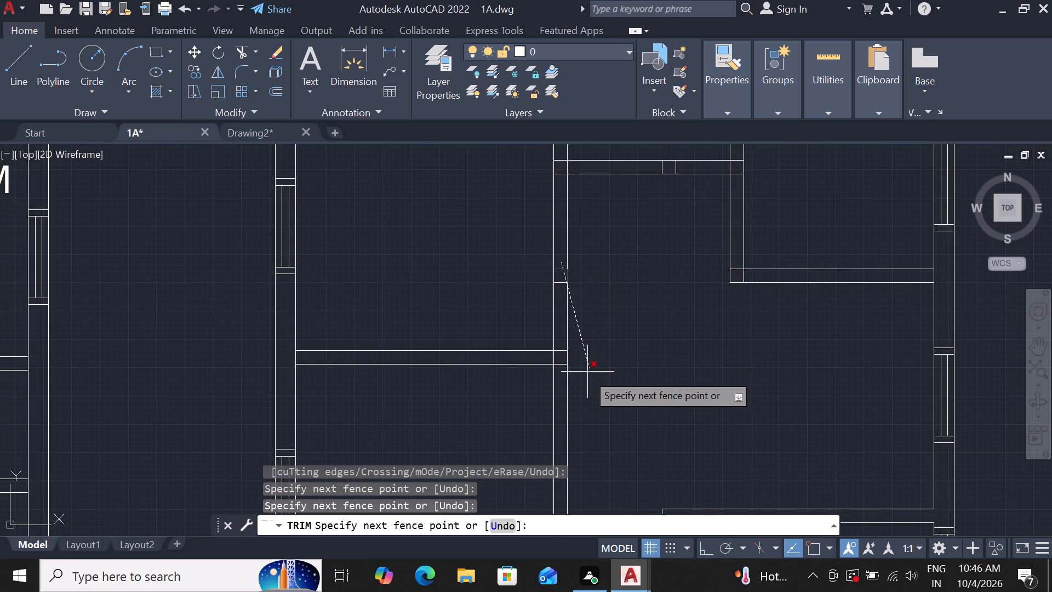
left_click(557, 406)
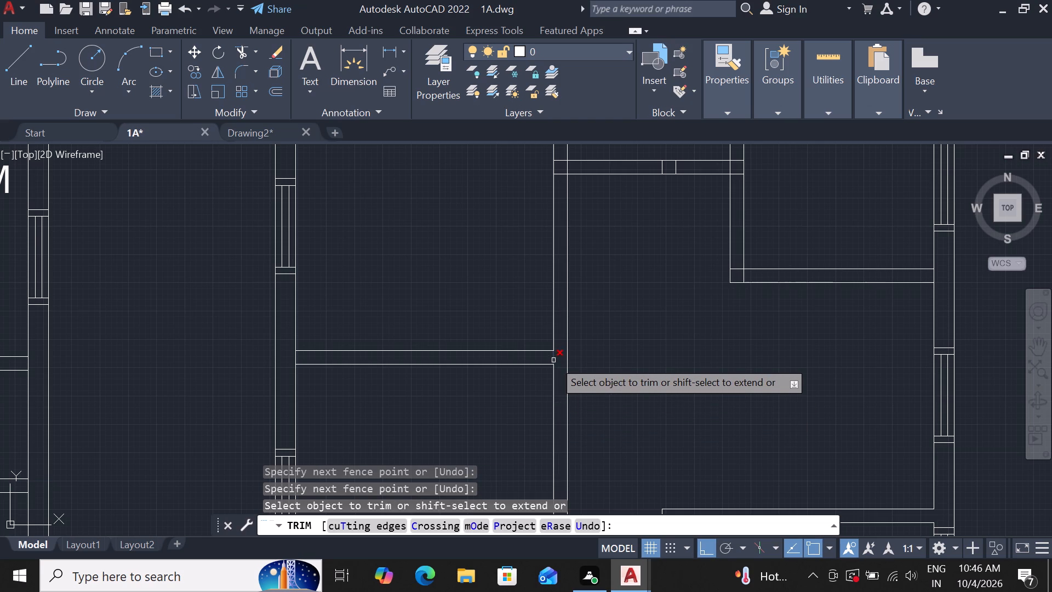
Trim the wall face lines between the west rooms' partition lines at its central wall and west exterior wall junctions.
left_click_drag(553, 360, 546, 363)
scroll(284, 334, "up", 3)
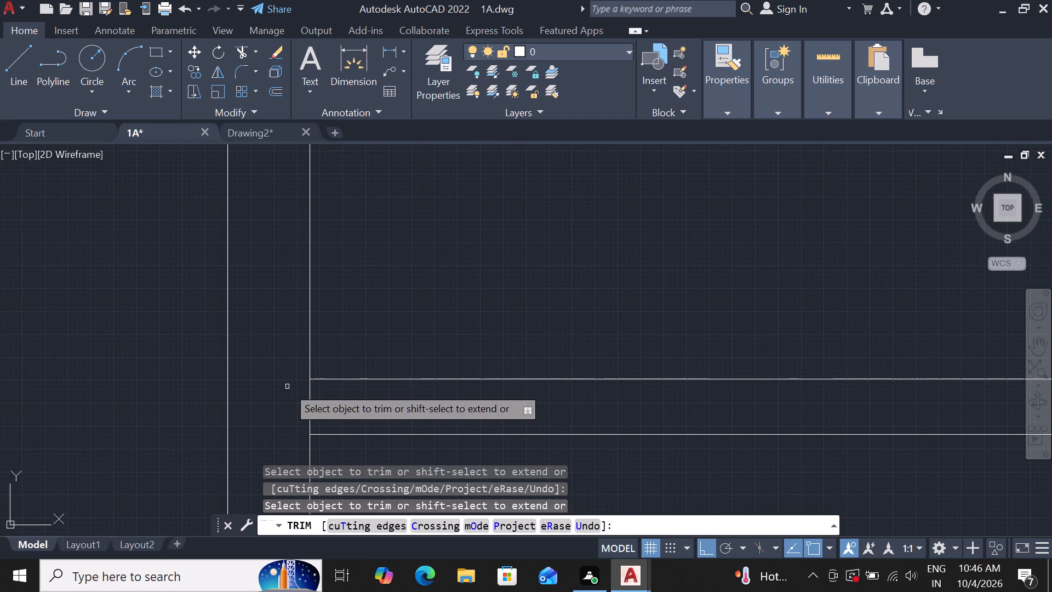
left_click(285, 388)
left_click(352, 409)
Trim the overlapping lines where the small north room's south partition meets the central north-south wall.
scroll(322, 409, "down", 3)
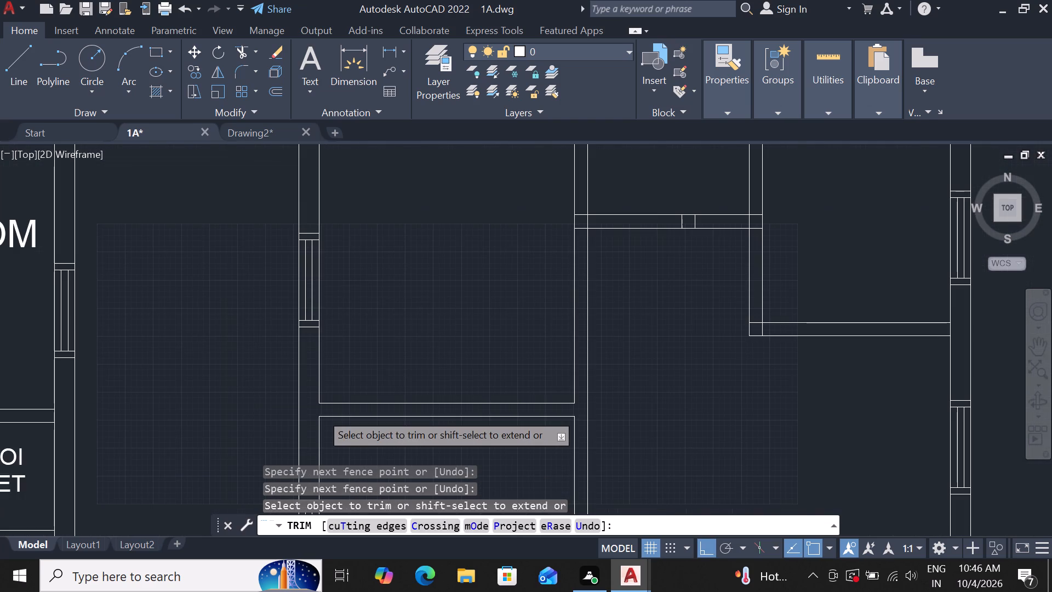
scroll(592, 216, "up", 3)
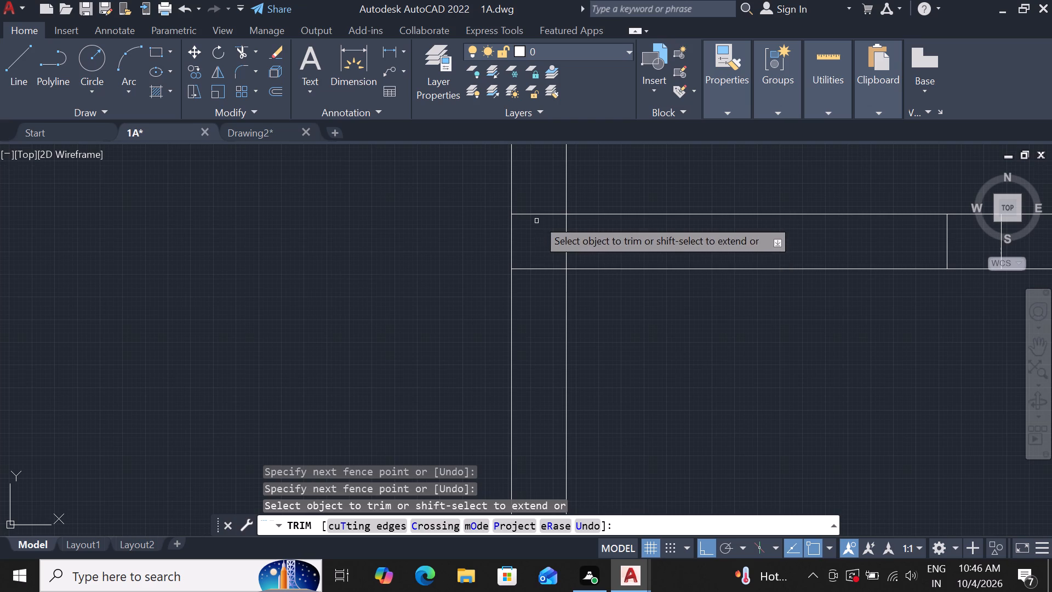
left_click_drag(543, 206, 542, 229)
left_click_drag(545, 270, 548, 264)
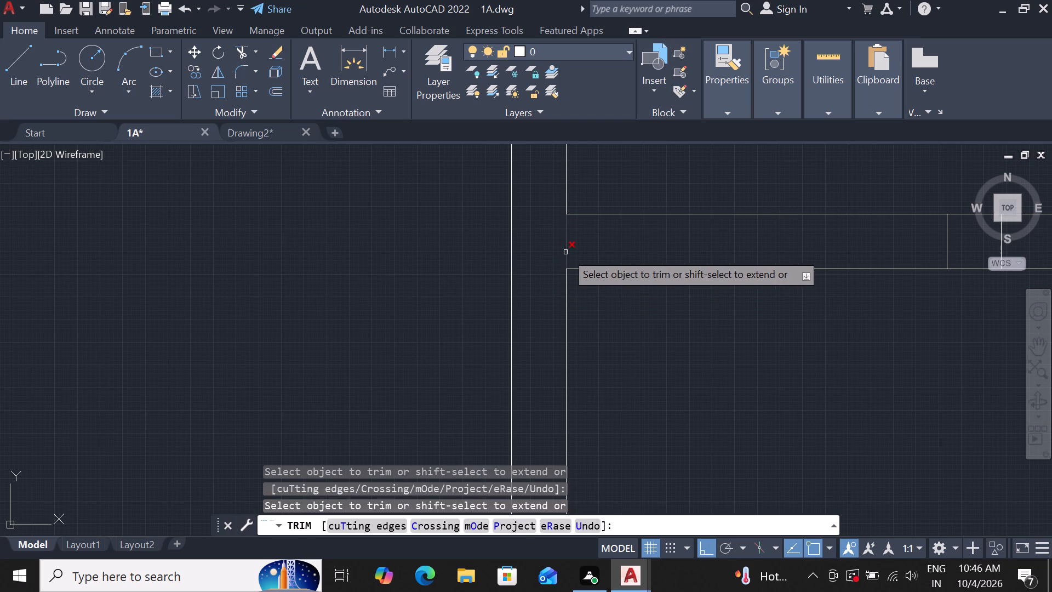
left_click(565, 252)
Trim away the two short cross lines inside the small north room's south partition.
scroll(501, 253, "down", 2)
scroll(689, 249, "up", 3)
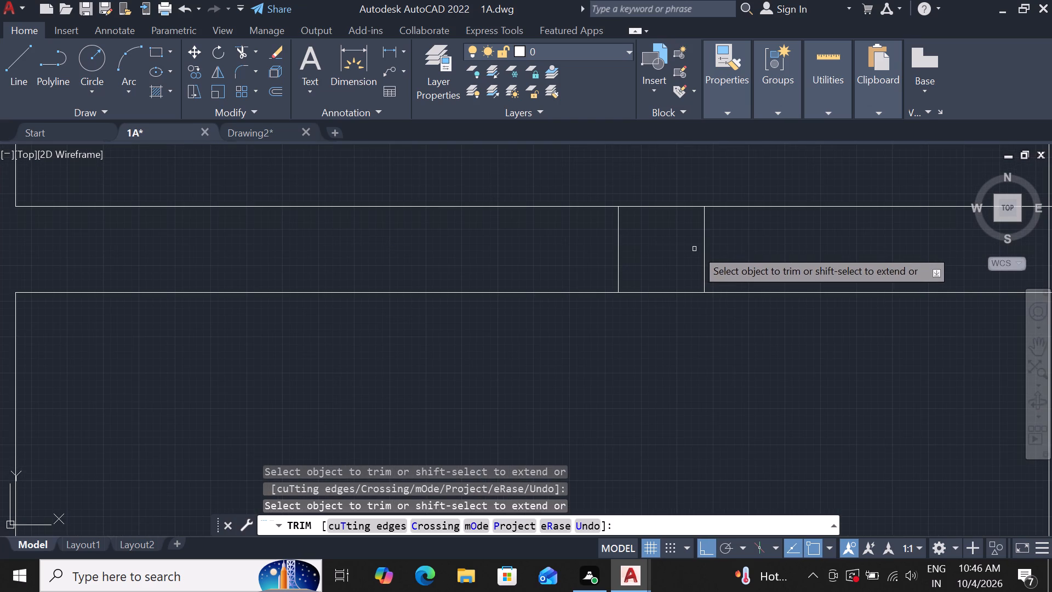
left_click_drag(725, 249, 675, 248)
left_click(619, 244)
Trim the overlapping lines where the small north room's south partition meets the northeast room's west wall.
scroll(537, 248, "down", 4)
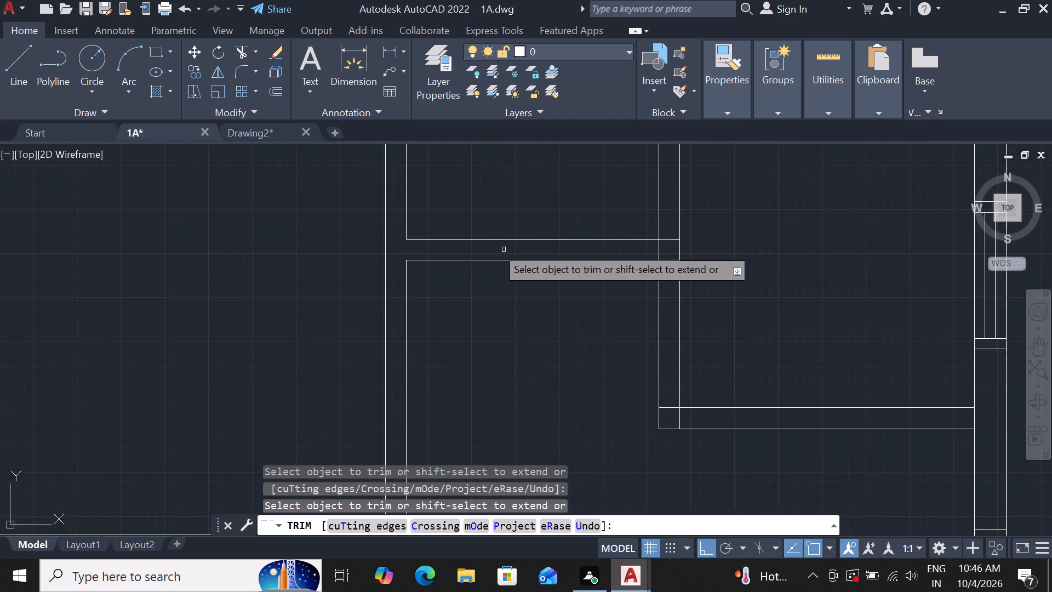
scroll(631, 257, "up", 3)
left_click(505, 187)
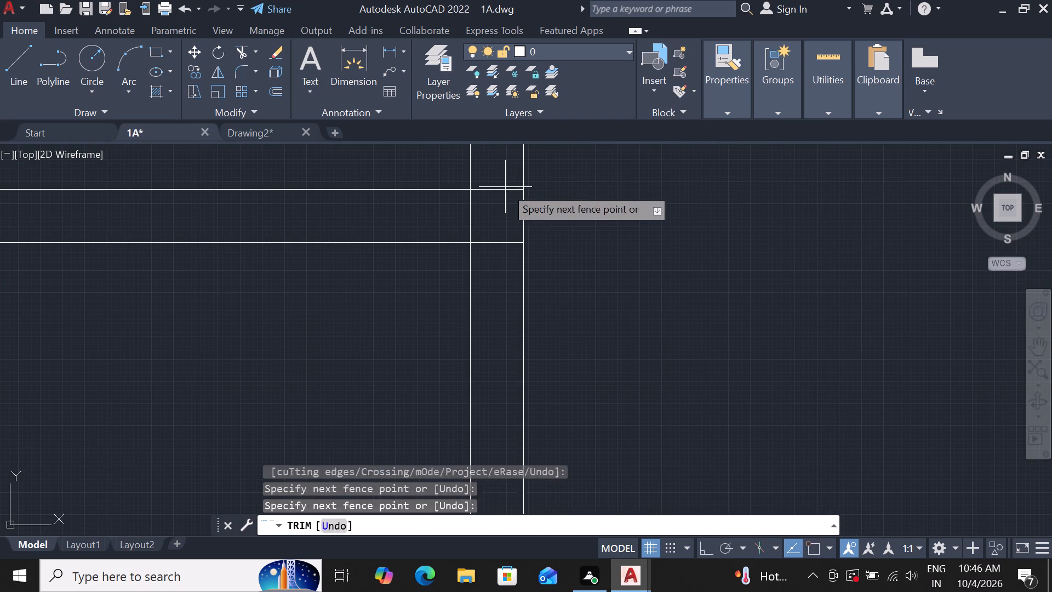
left_click(471, 220)
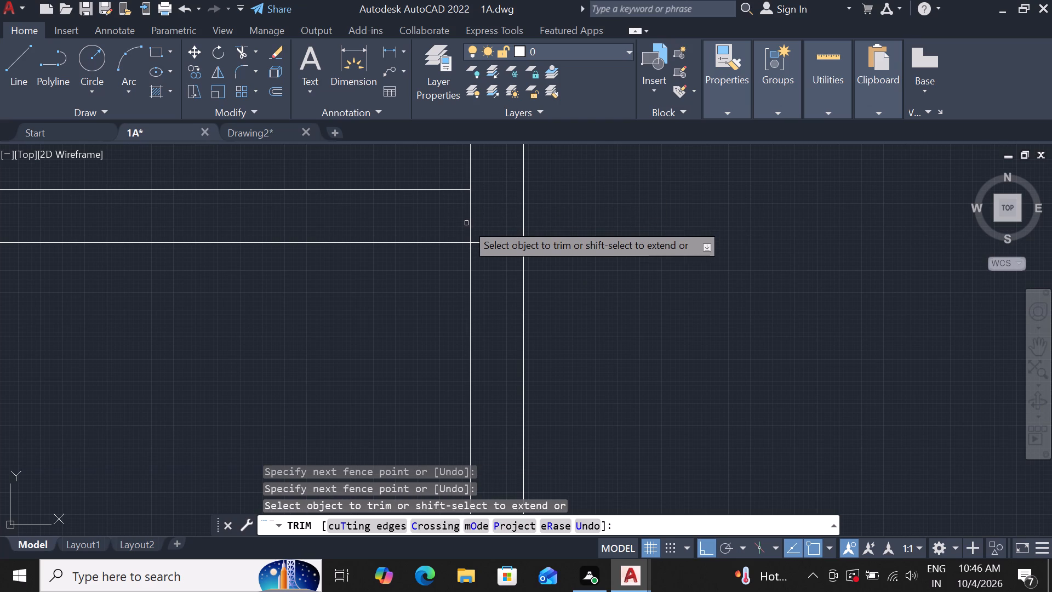
left_click(470, 221)
left_click(488, 243)
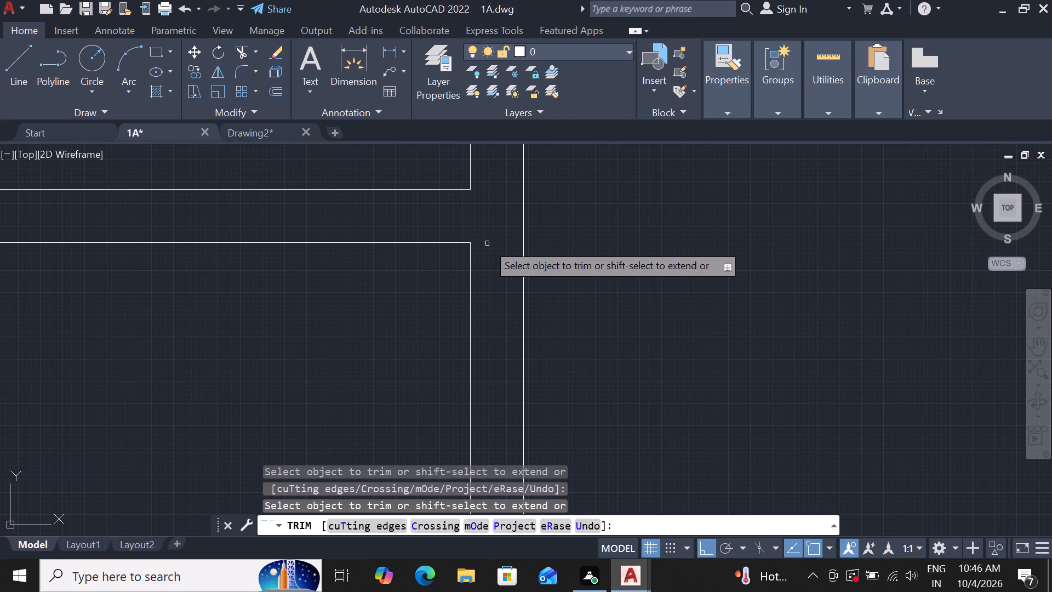
Trim the two inner wall line extensions crossing at the northeast room's southwest corner.
scroll(487, 243, "down", 4)
scroll(487, 296, "up", 6)
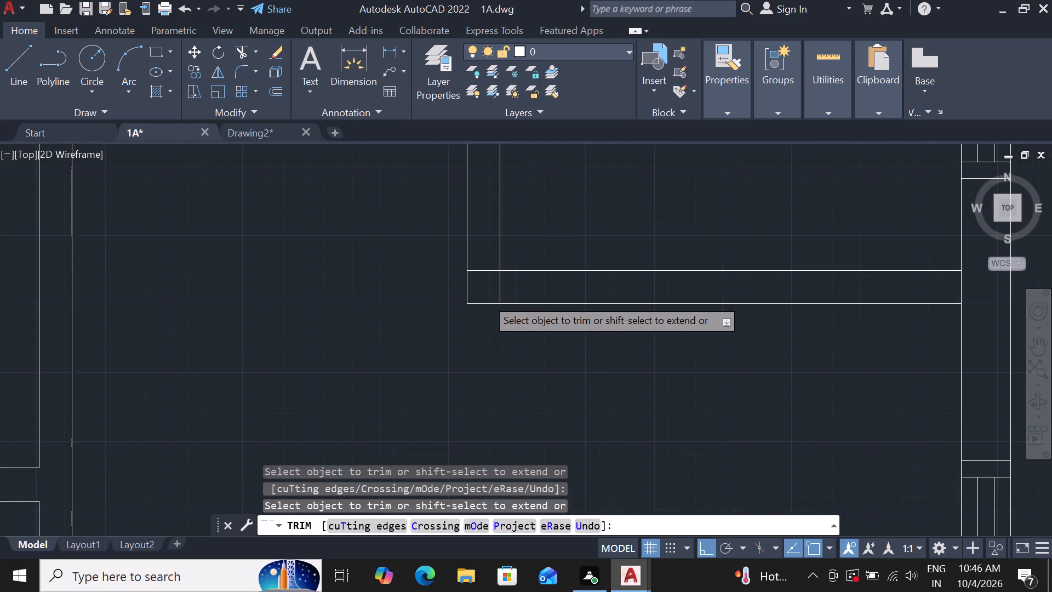
scroll(486, 298, "up", 1)
scroll(476, 256, "down", 2)
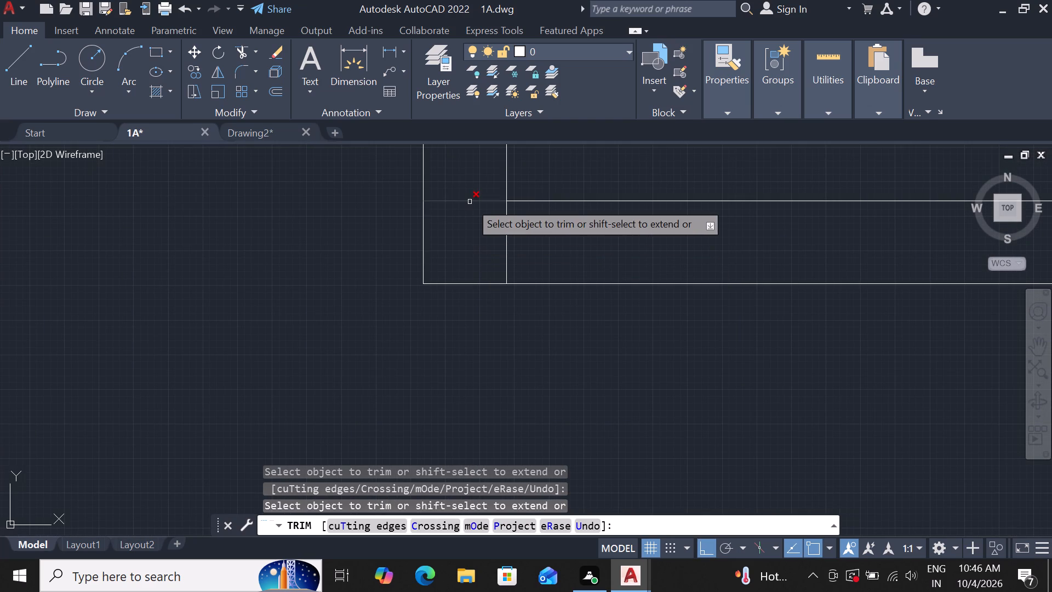
left_click(470, 202)
left_click(506, 246)
Trim the east exterior wall's inner line between the two lines of the northeast room's south partition.
scroll(473, 253, "down", 3)
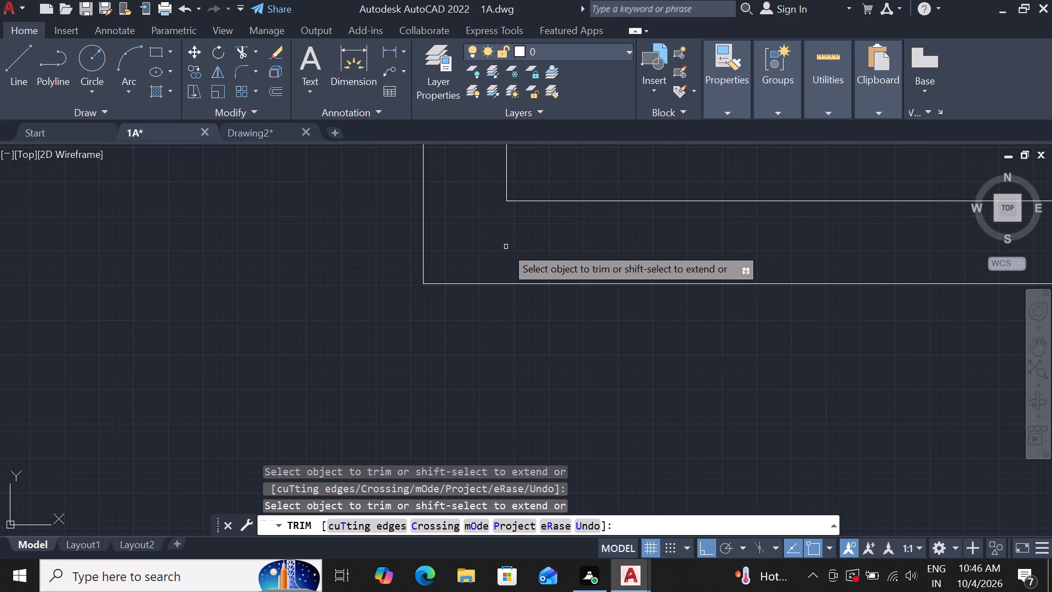
scroll(502, 247, "down", 2)
scroll(577, 249, "up", 5)
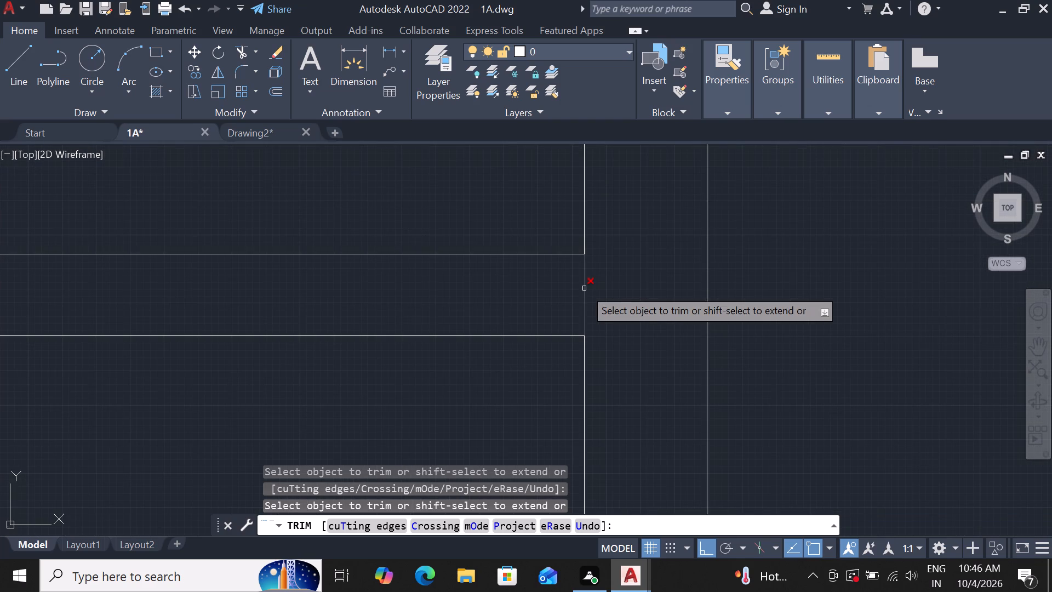
left_click(584, 288)
scroll(581, 289, "down", 7)
scroll(522, 231, "up", 4)
scroll(514, 220, "down", 4)
scroll(476, 188, "up", 4)
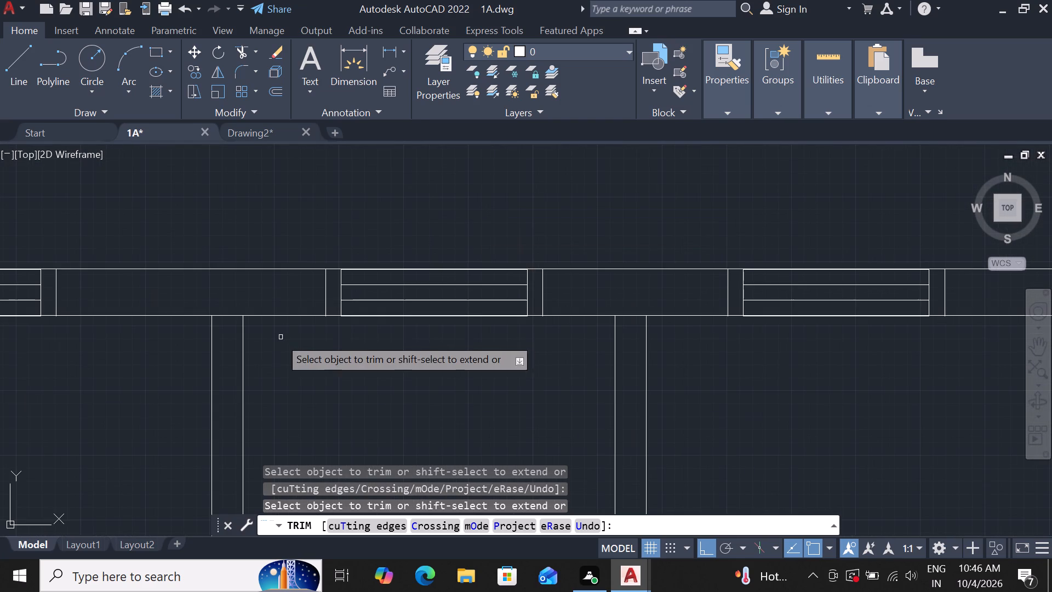
Trim the north exterior wall's inner line where it crosses the small north room's west and east partitions.
left_click(228, 320)
left_click_drag(231, 310, 236, 309)
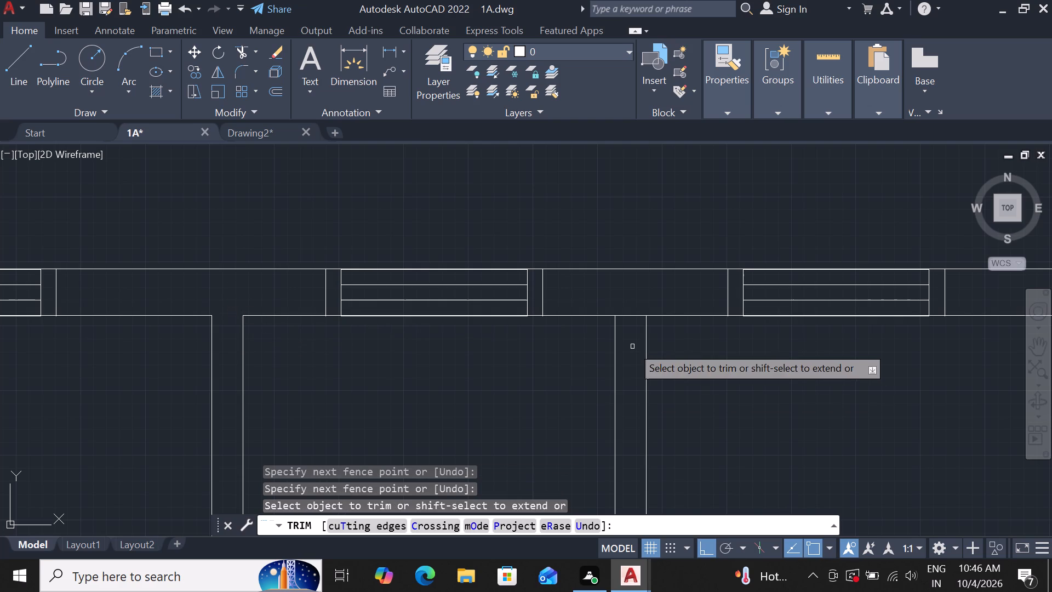
left_click(631, 344)
left_click(637, 303)
scroll(634, 289, "down", 3)
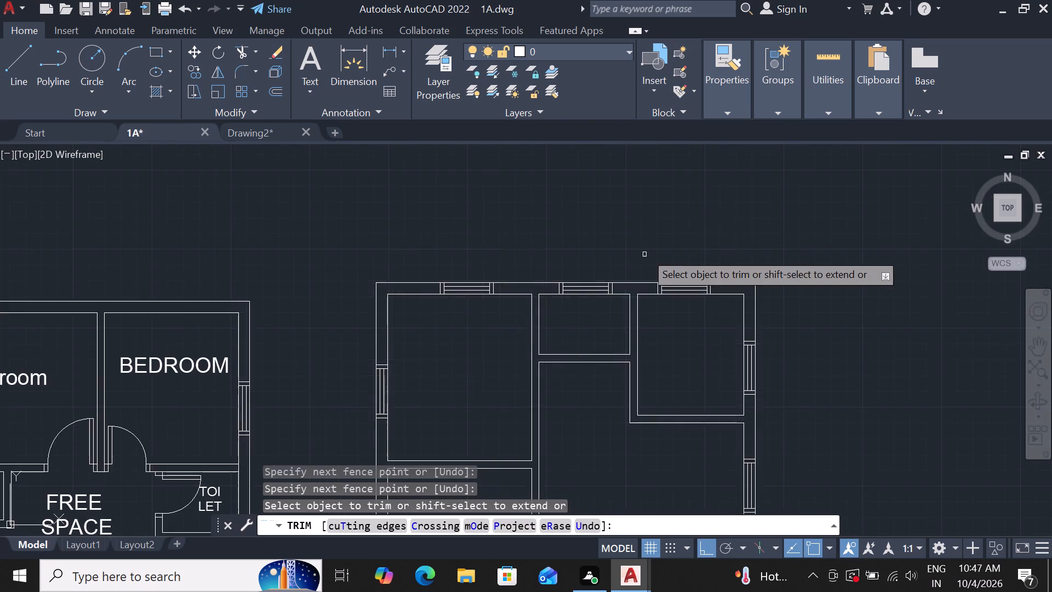
scroll(649, 233, "down", 2)
scroll(661, 408, "up", 1)
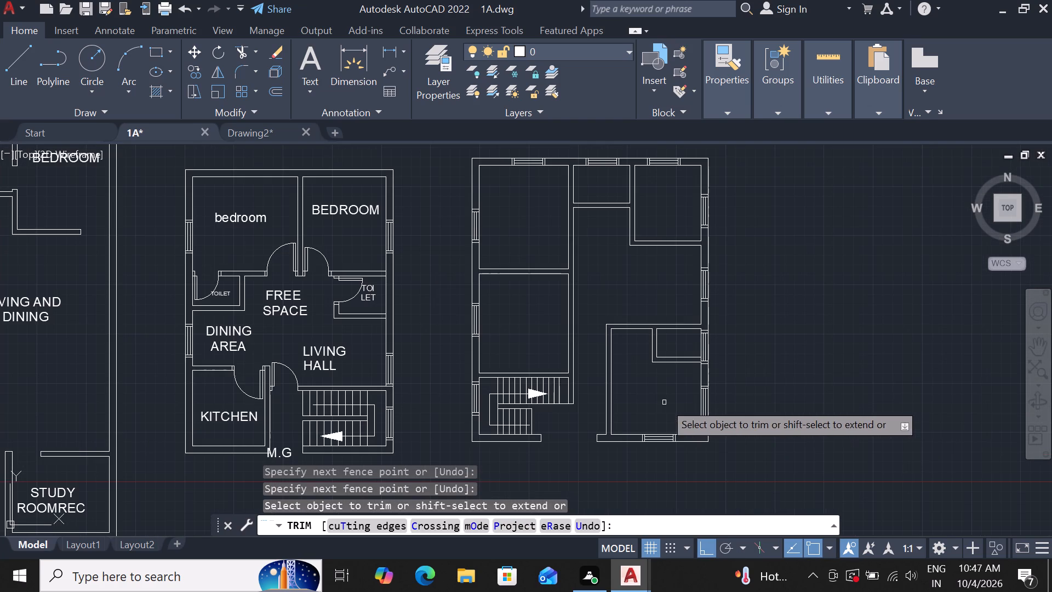
scroll(696, 403, "up", 2)
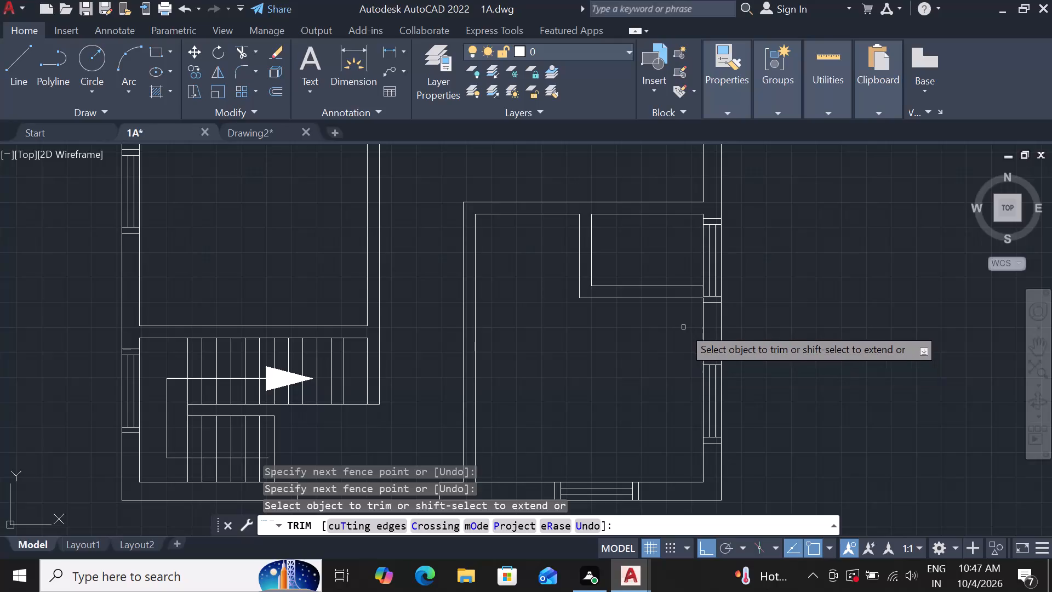
key("Escape")
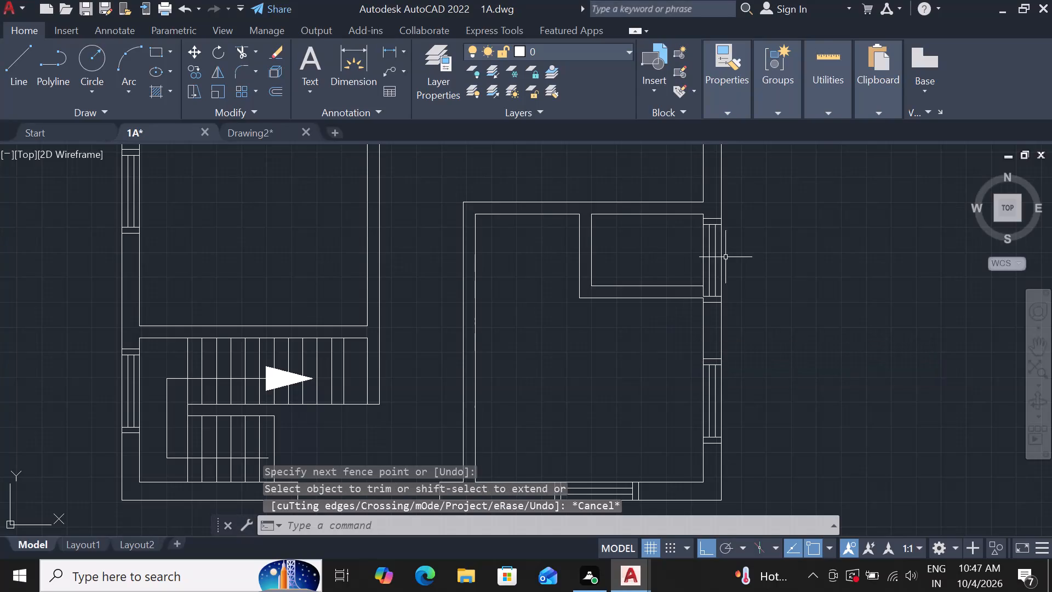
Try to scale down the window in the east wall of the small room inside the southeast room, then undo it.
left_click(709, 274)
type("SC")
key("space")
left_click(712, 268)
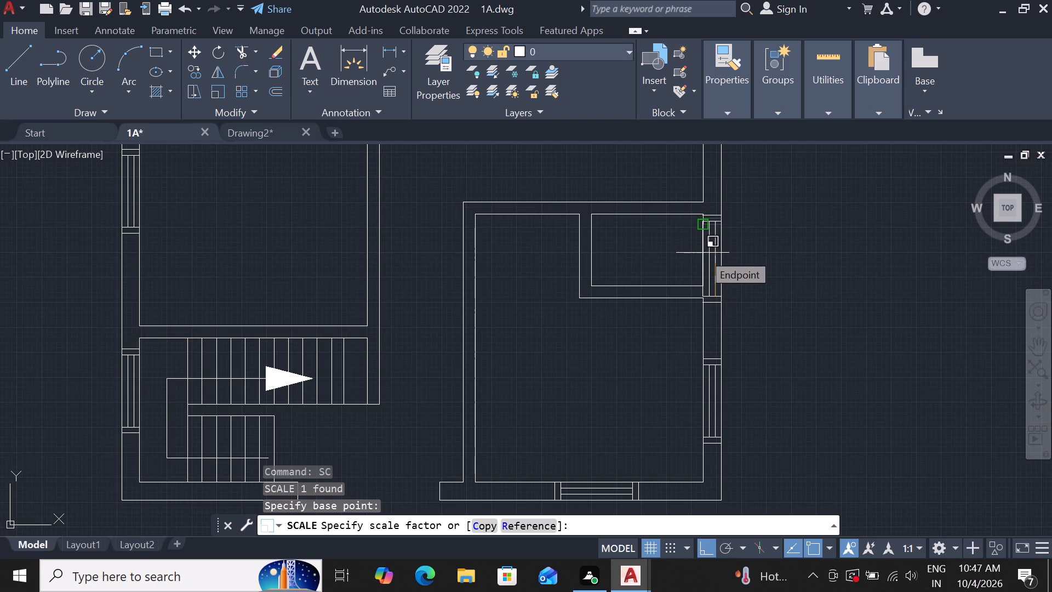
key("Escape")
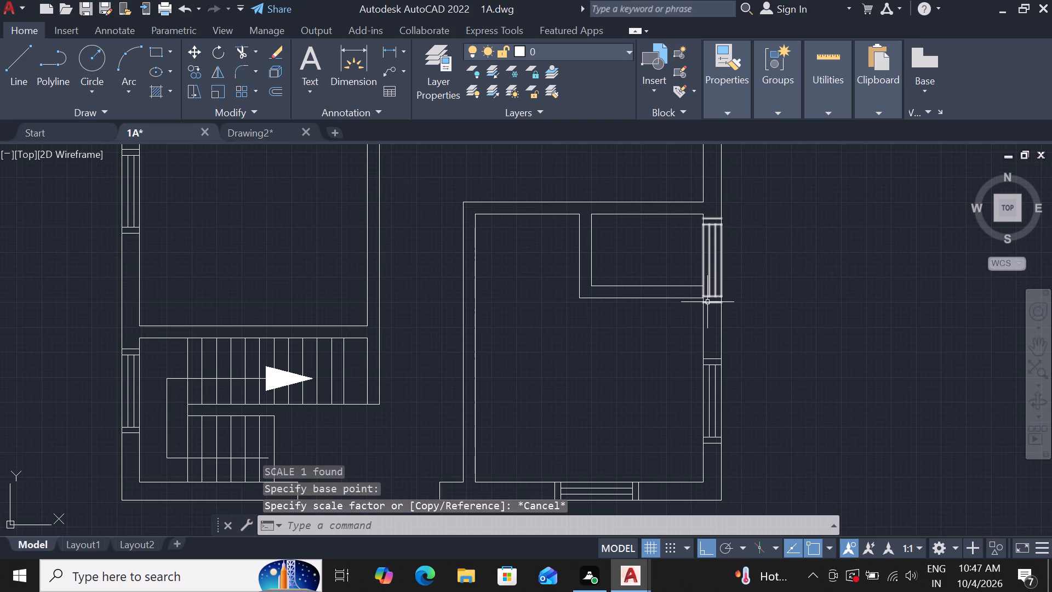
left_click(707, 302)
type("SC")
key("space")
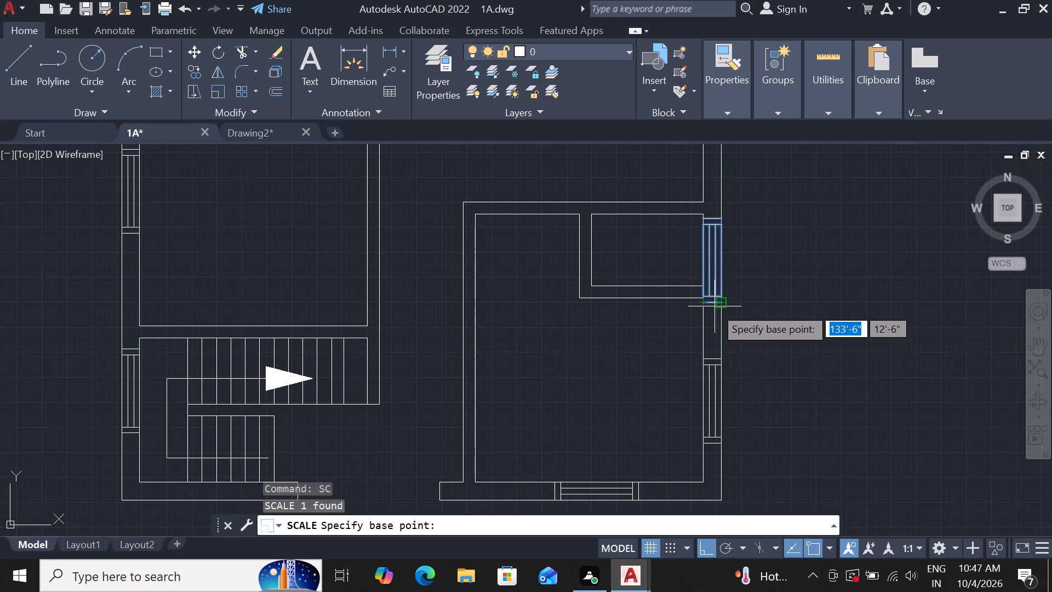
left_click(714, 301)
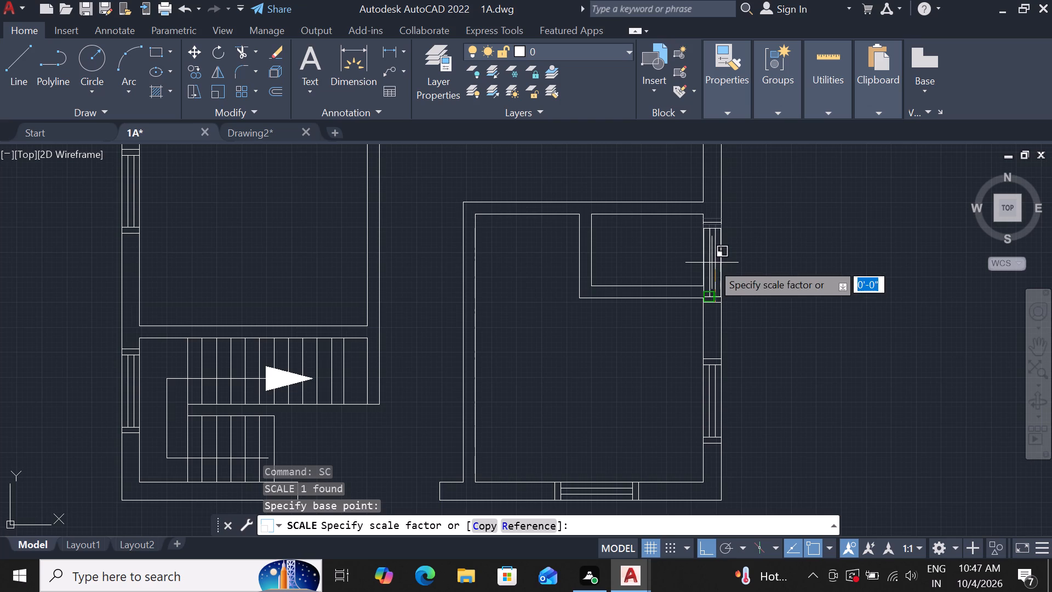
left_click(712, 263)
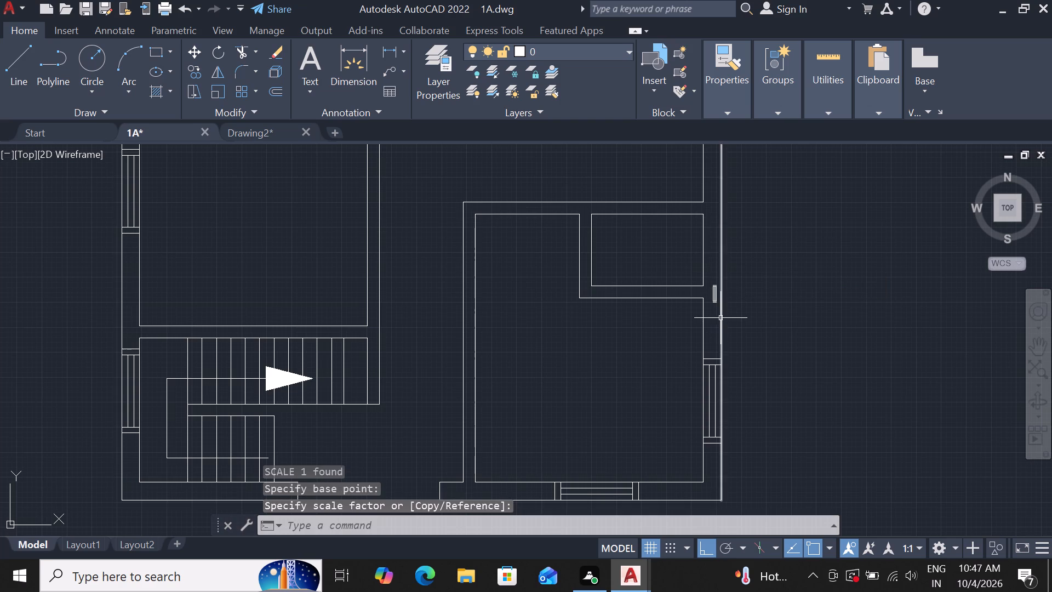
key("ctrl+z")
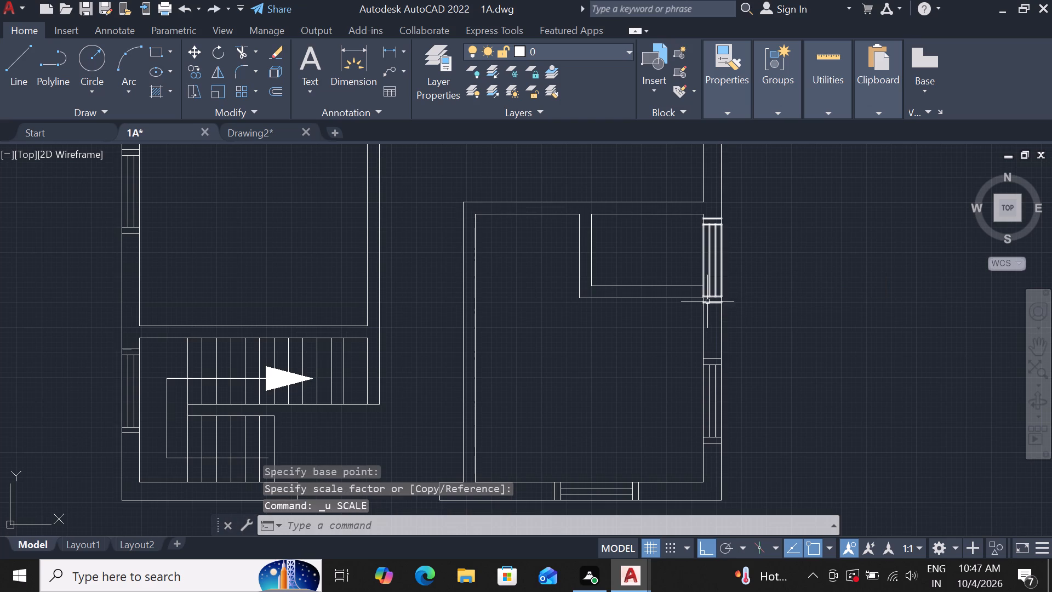
Draw a 6" line across the southeast room's north wall, going up from the room's inner northwest corner.
scroll(706, 301, "down", 1)
scroll(602, 320, "down", 2)
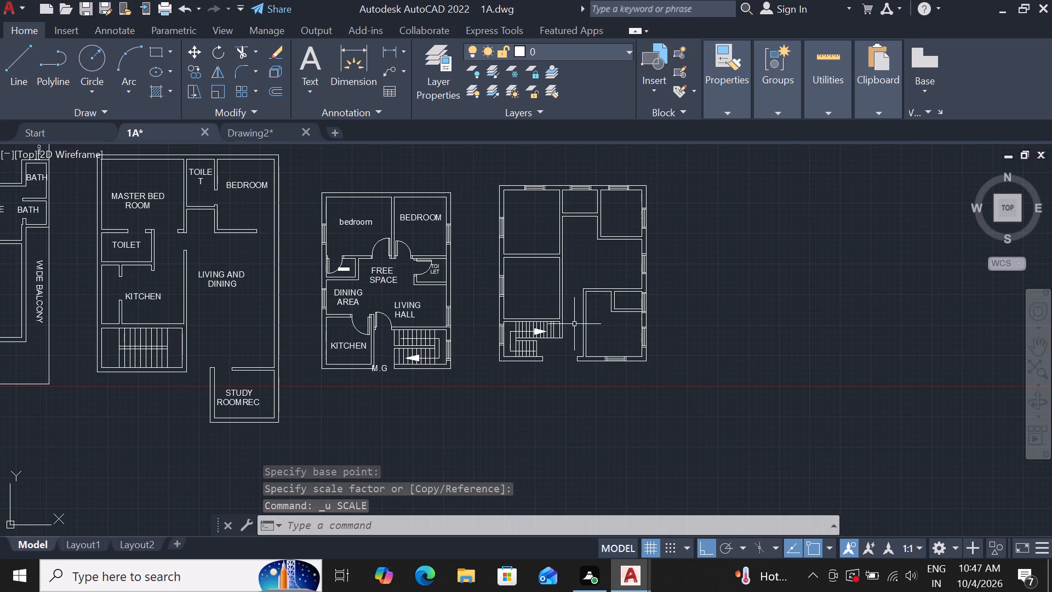
scroll(567, 352, "up", 2)
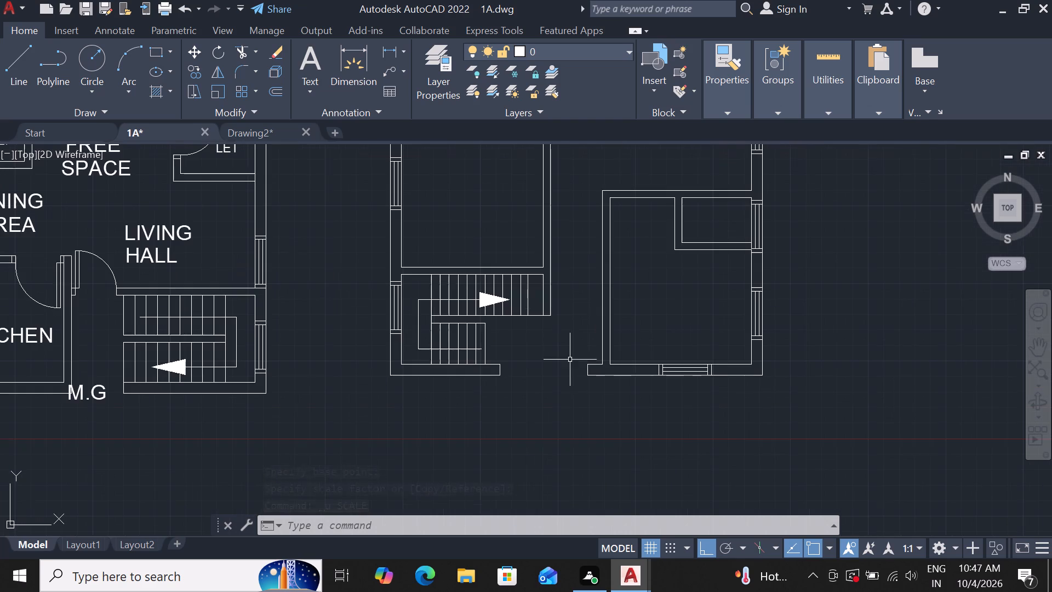
scroll(707, 219, "up", 2)
scroll(672, 279, "down", 2)
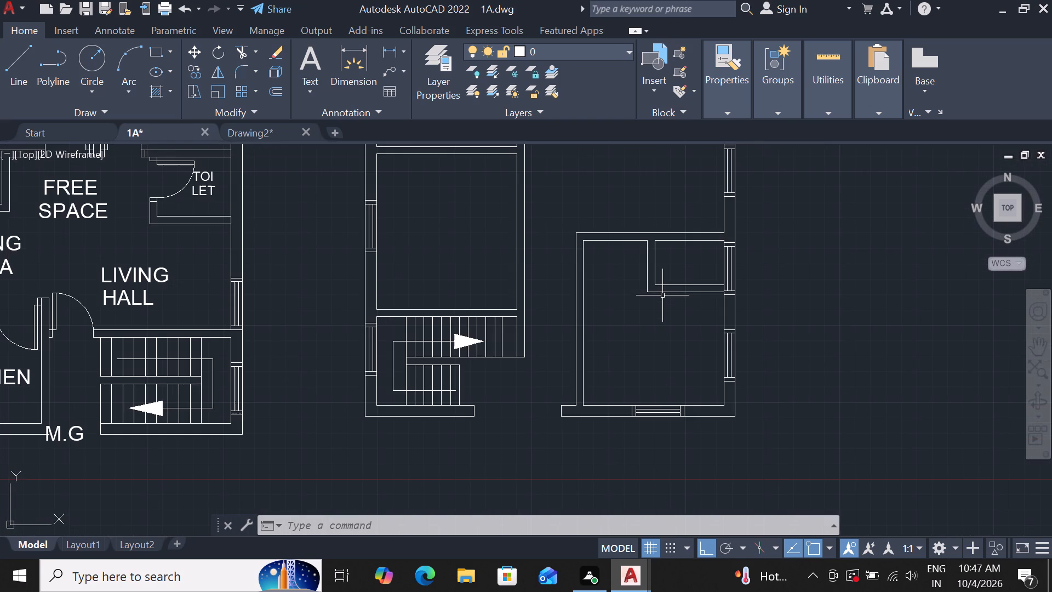
type("L")
key("space")
scroll(582, 248, "up", 3)
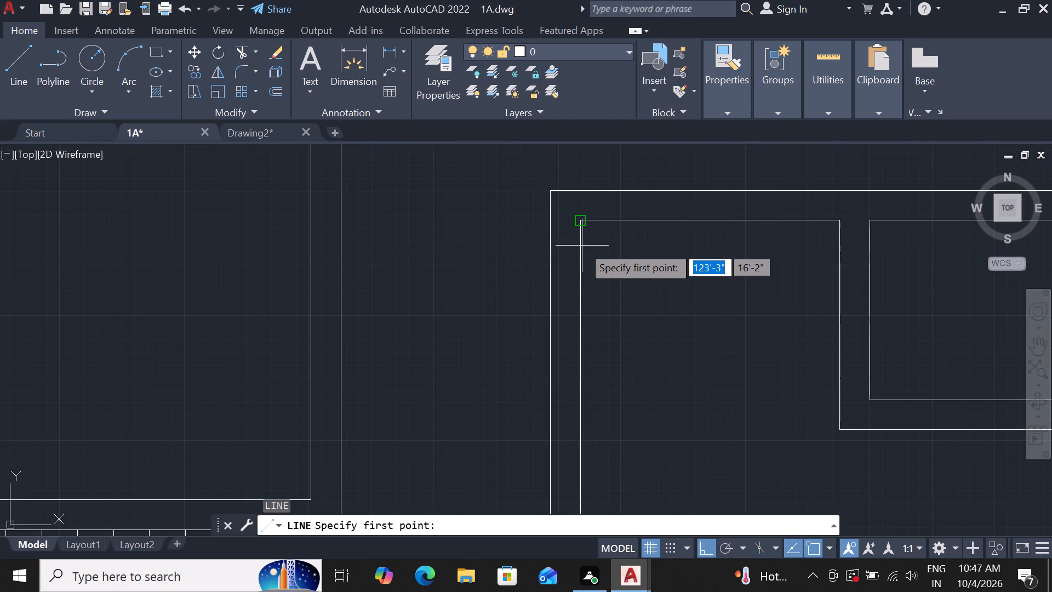
left_click(584, 223)
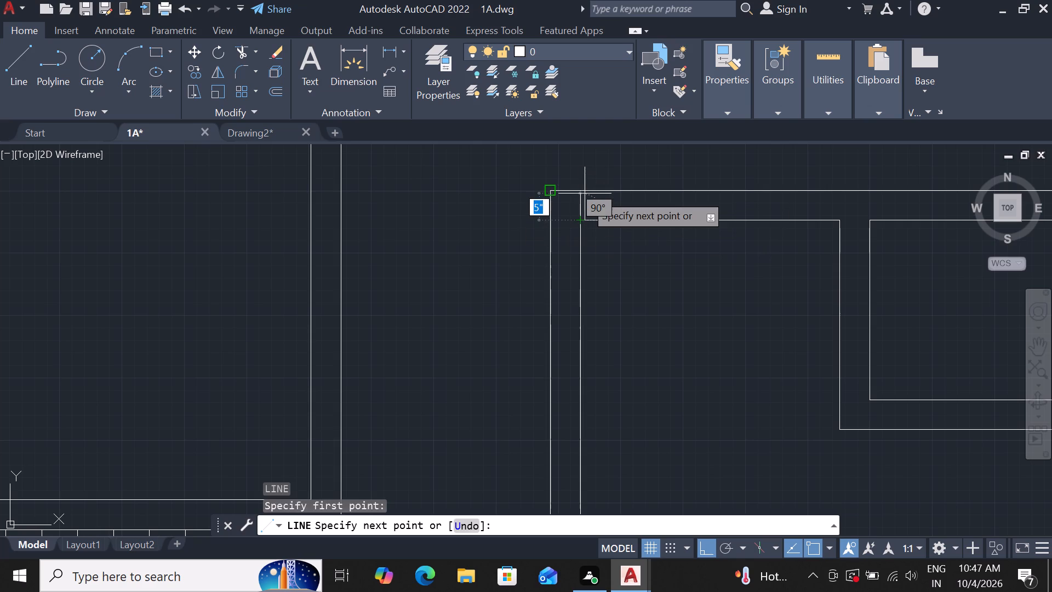
type("6\"")
key("Return")
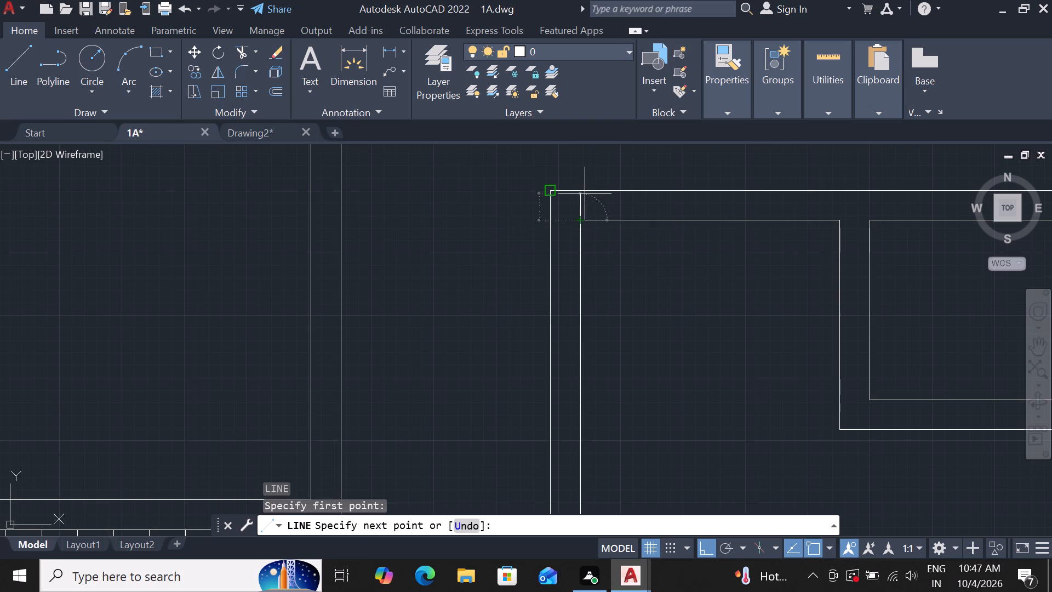
key("Escape")
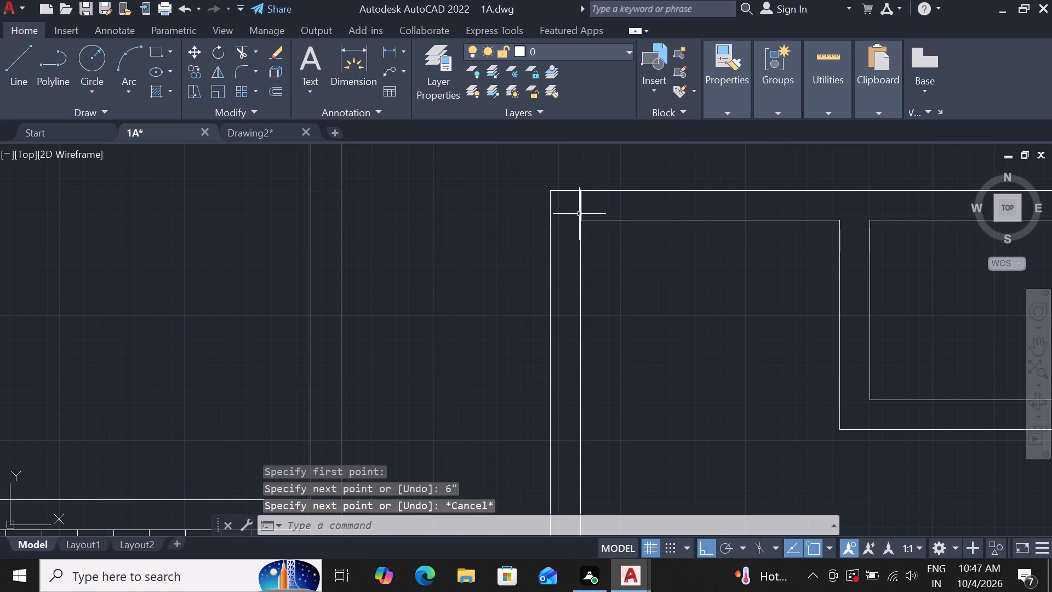
Offset the short line across the southeast room's north wall 3" to the east.
left_click(579, 214)
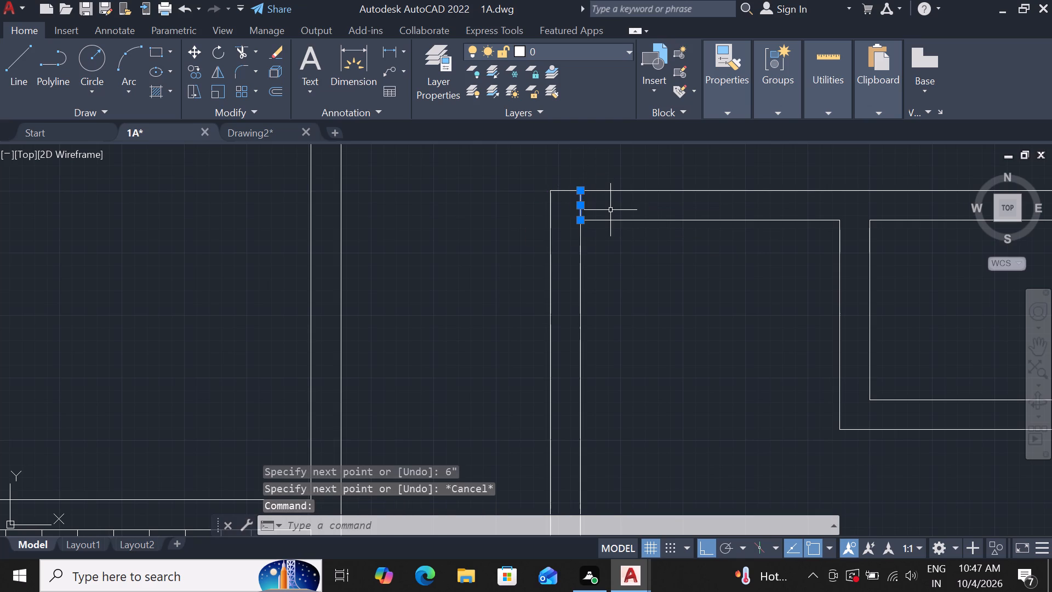
key("3")
key("shift+quotedbl")
key("Return")
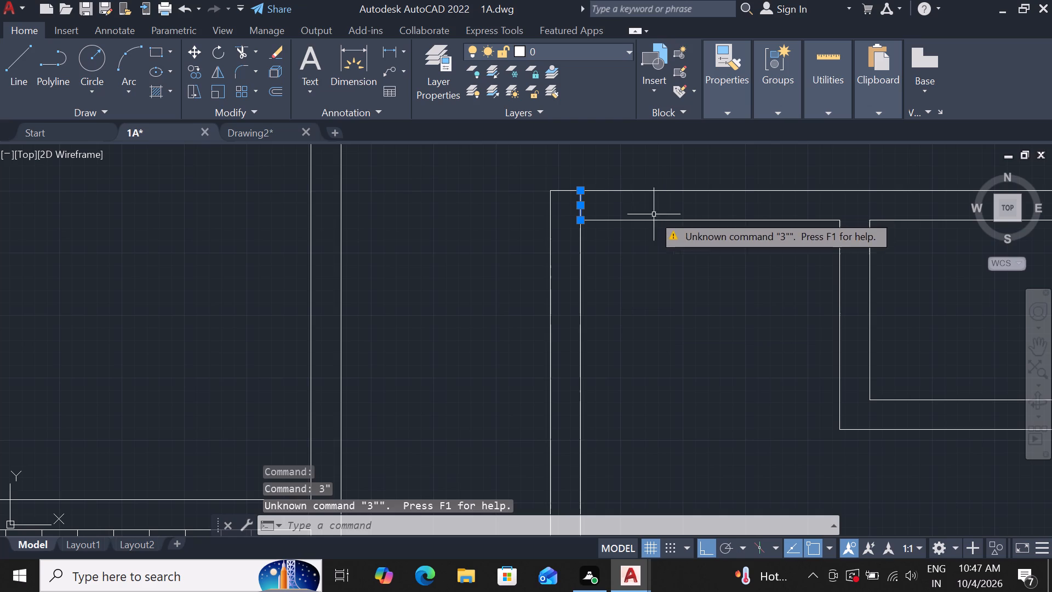
type("OF")
key("space")
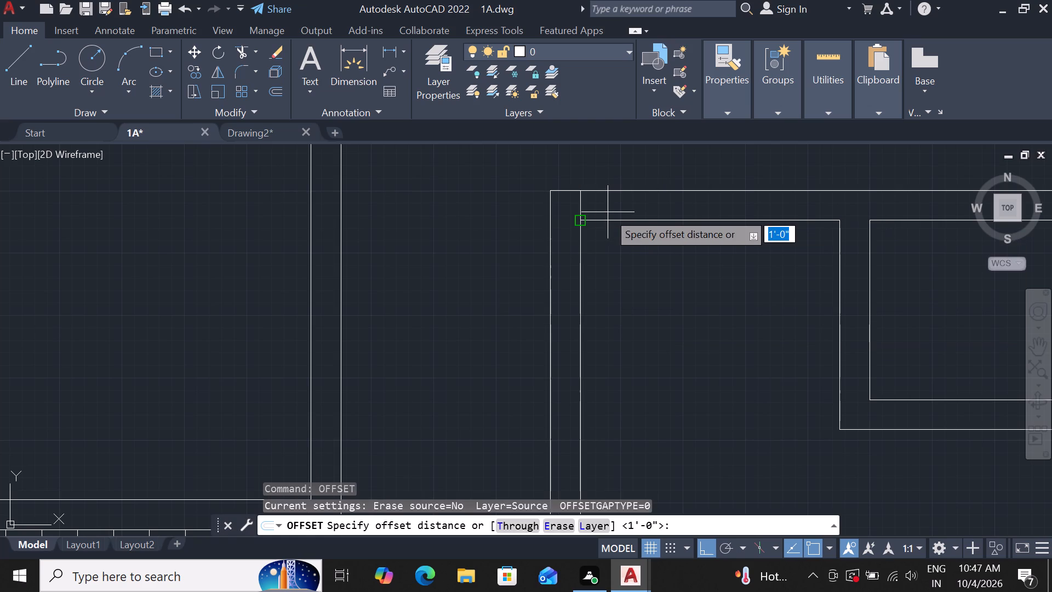
type("3\"")
key("Return")
left_click(631, 206)
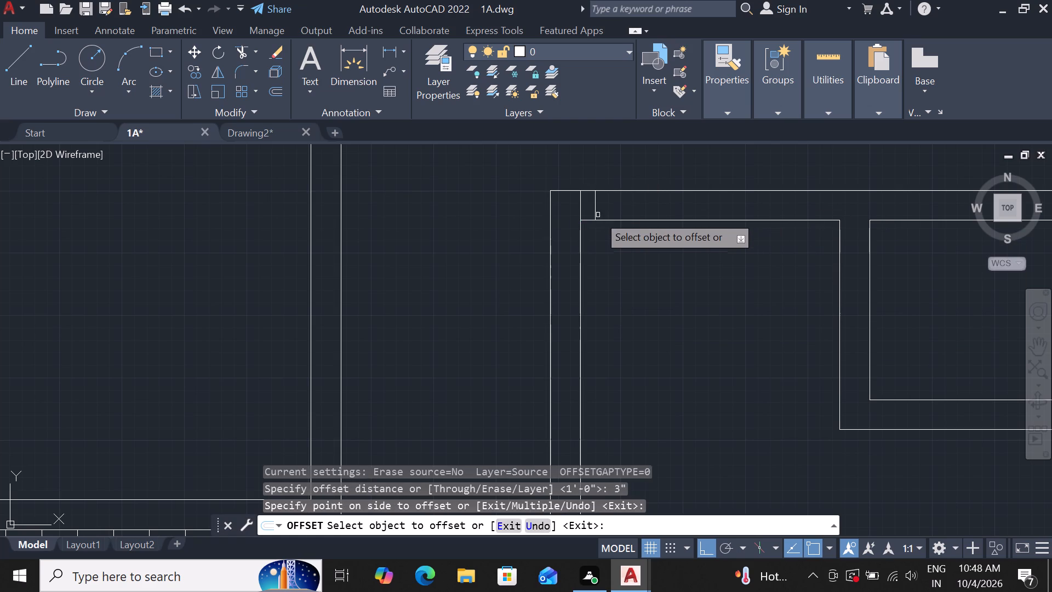
key("Escape")
Offset the new jamb line 3' to the east along the southeast room's north wall.
left_click(597, 214)
type("OF 3'")
key("Return")
left_click(678, 210)
scroll(614, 223, "down", 2)
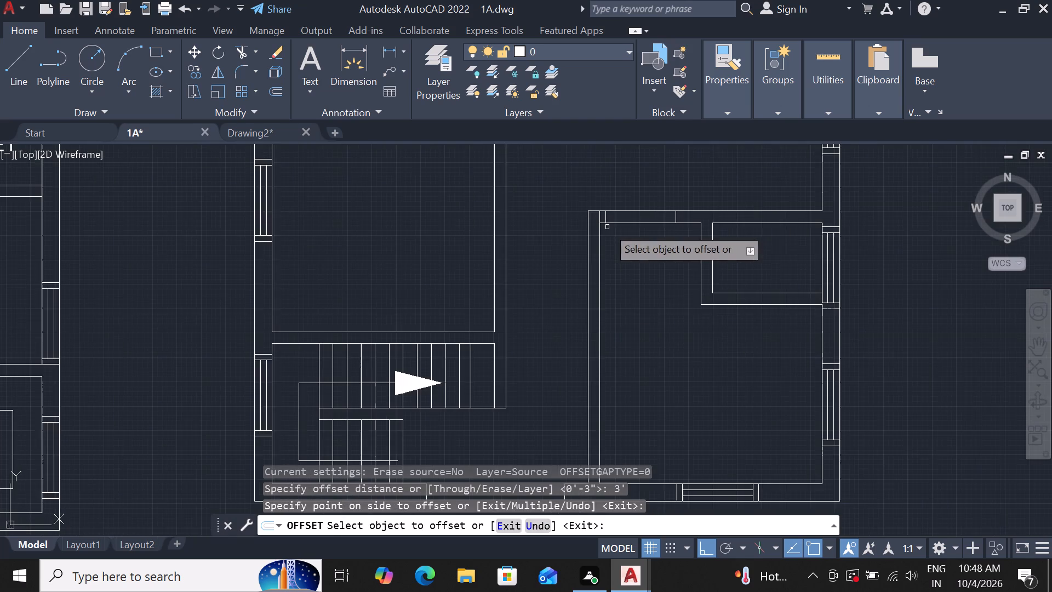
scroll(720, 219, "up", 2)
key("Escape")
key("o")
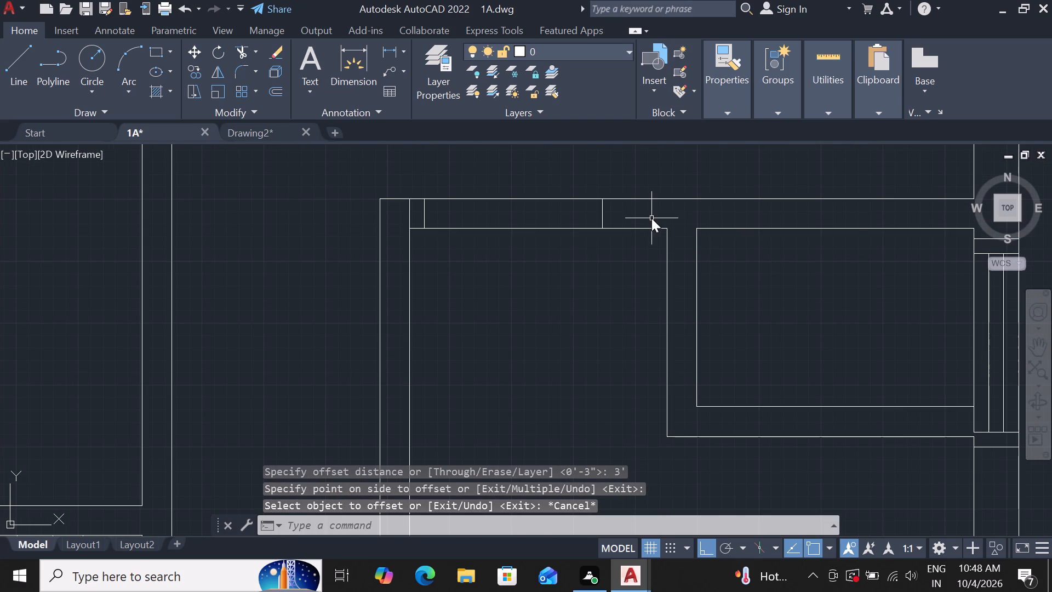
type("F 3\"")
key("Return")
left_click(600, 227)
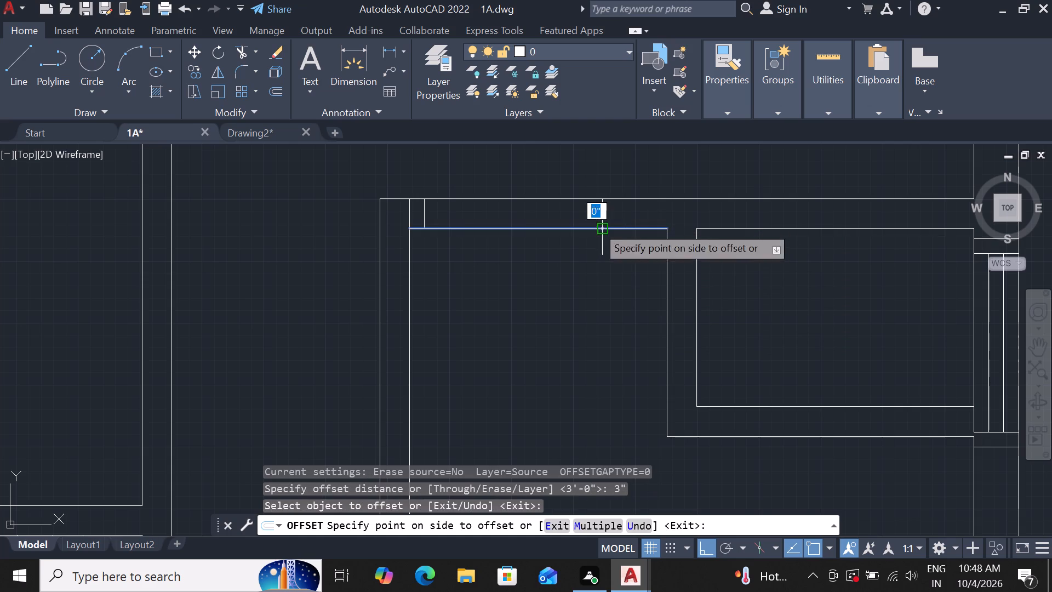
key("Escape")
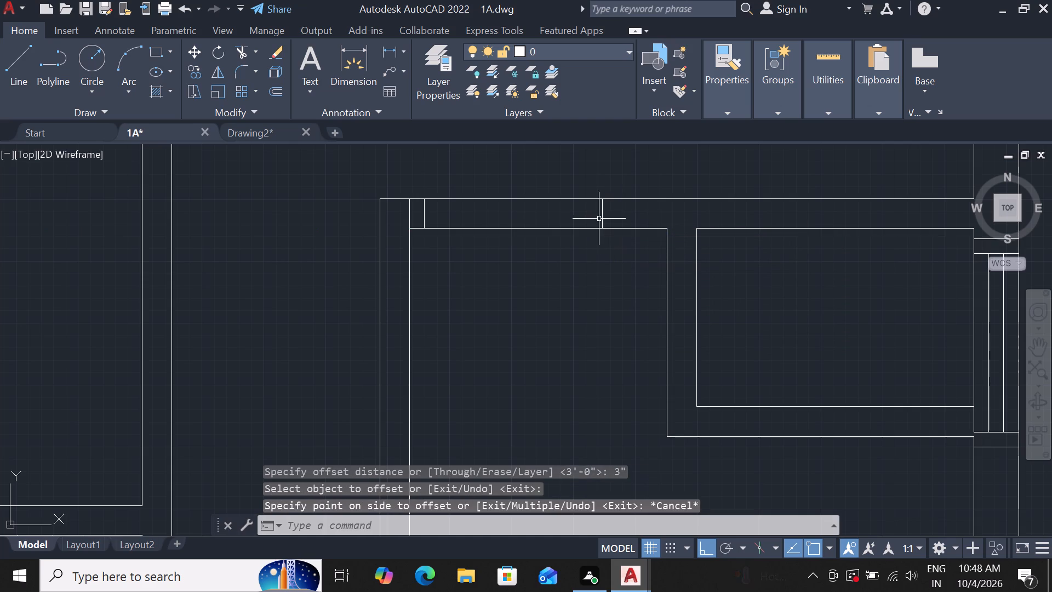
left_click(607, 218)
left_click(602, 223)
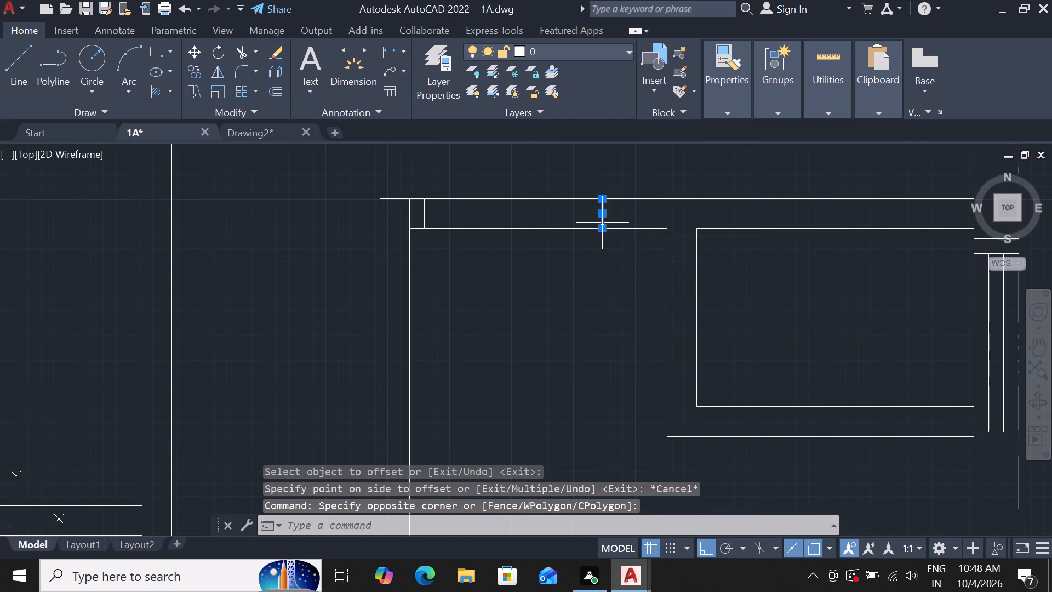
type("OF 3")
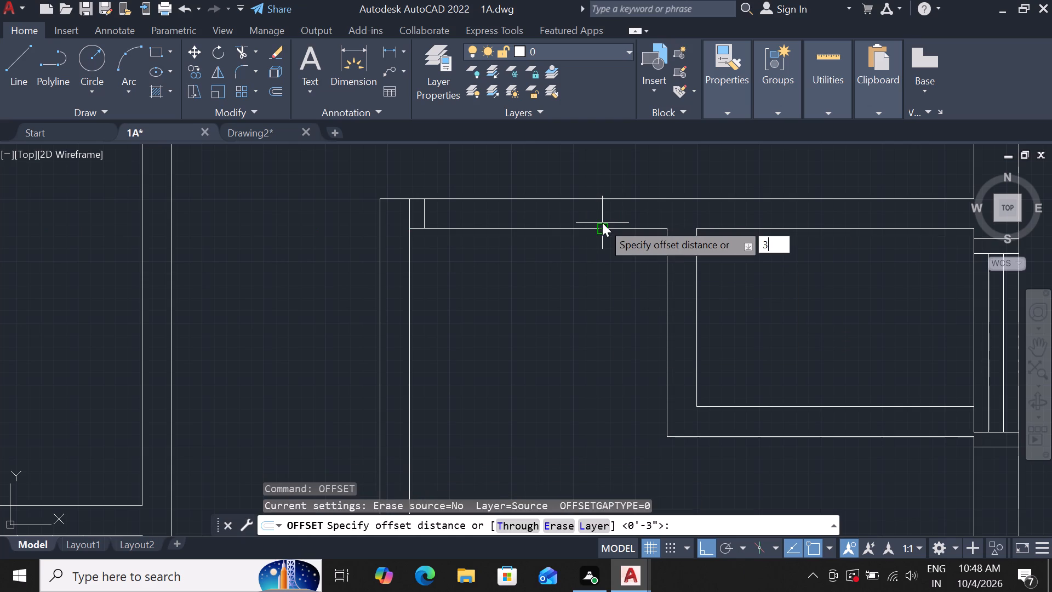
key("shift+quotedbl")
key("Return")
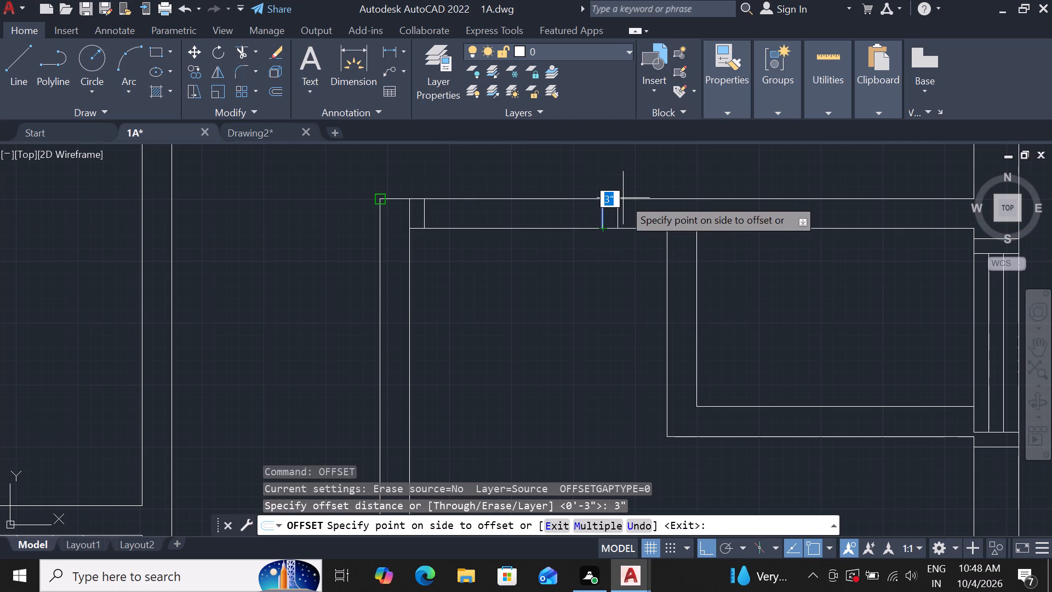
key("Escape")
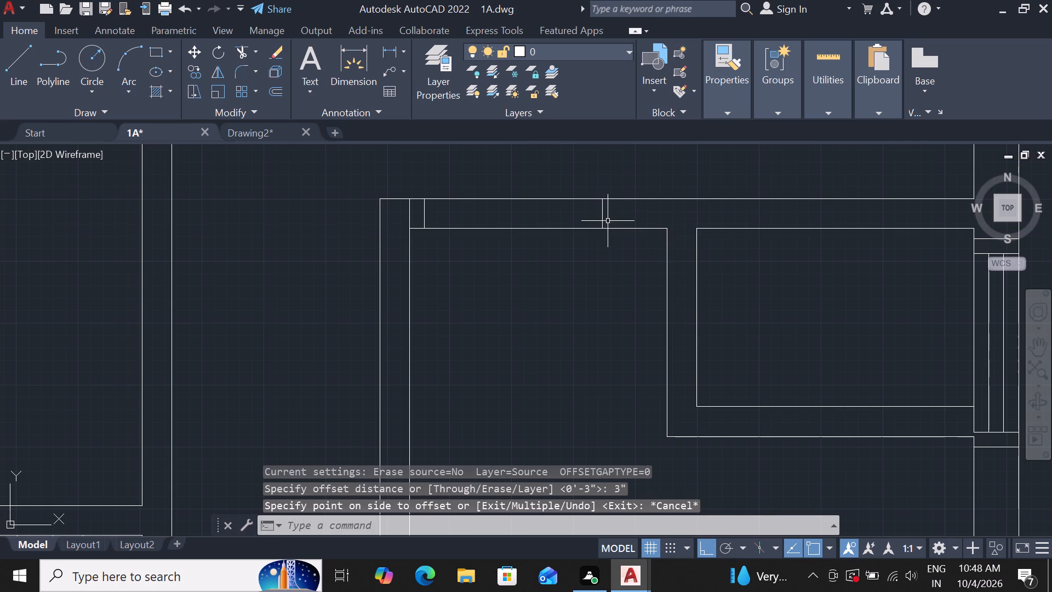
Offset the easternmost jamb line in the southeast room's north wall 3" further east.
left_click(601, 221)
key("o")
type("F 3")
key("shift+quotedbl")
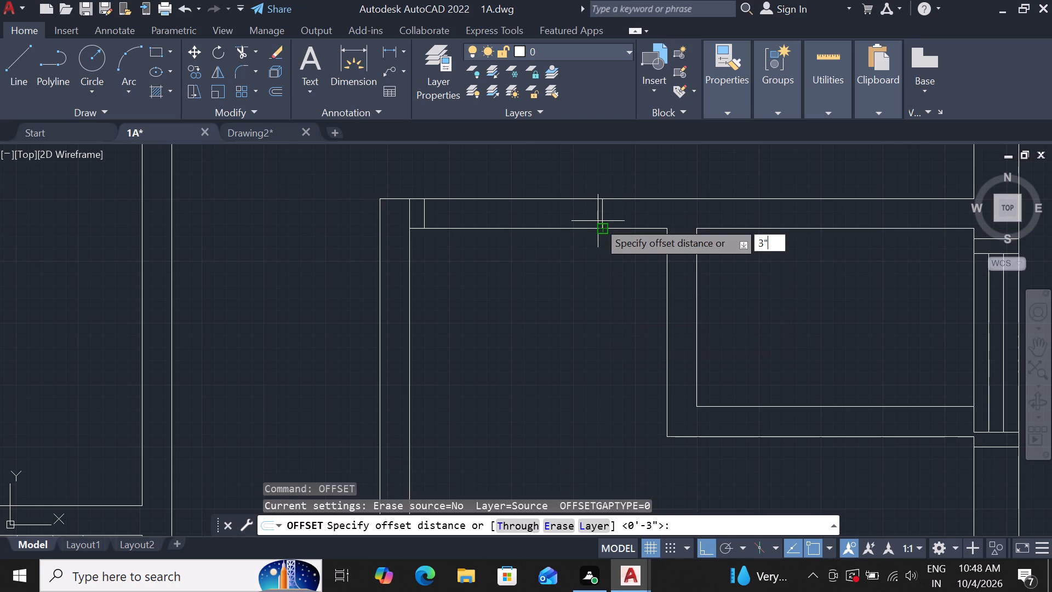
key("Return")
left_click(632, 214)
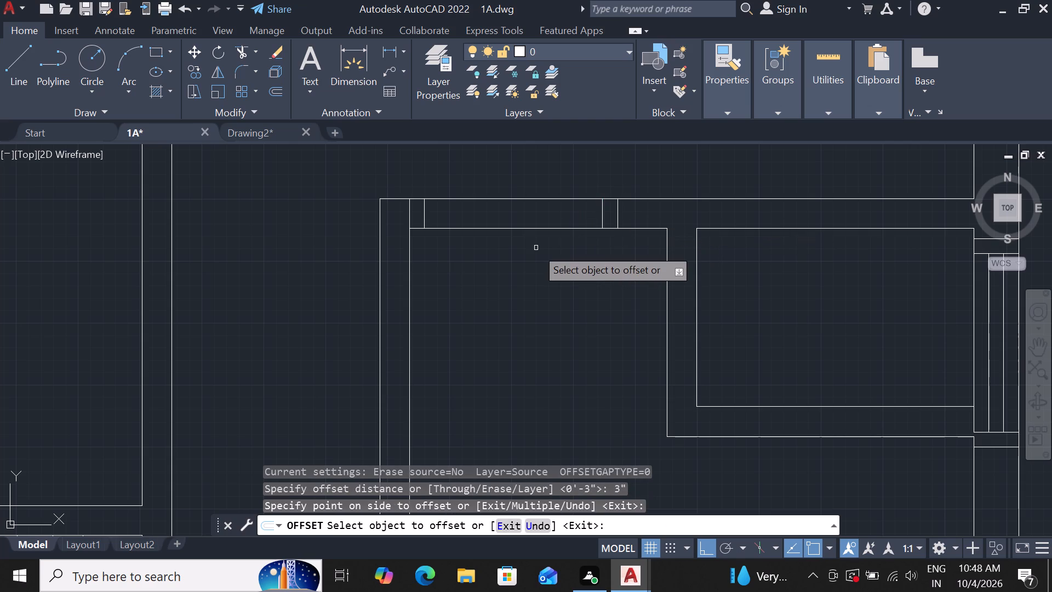
key("Escape")
Trim both wall lines between the inner jamb lines to open the doorway in the southeast room's north wall.
type("TR")
key("space")
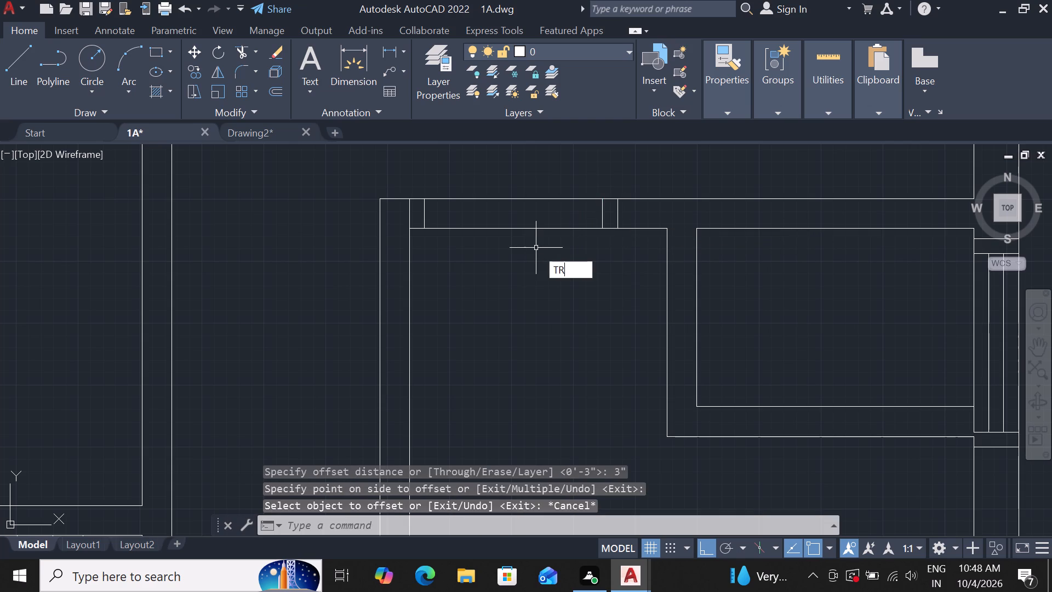
key("space")
left_click_drag(544, 181, 536, 219)
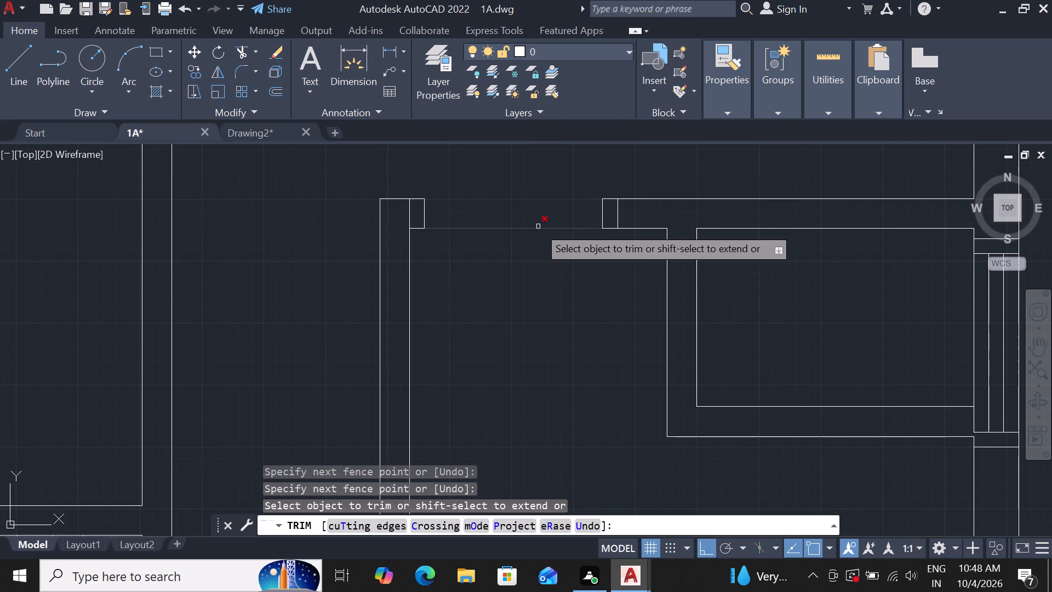
left_click(539, 226)
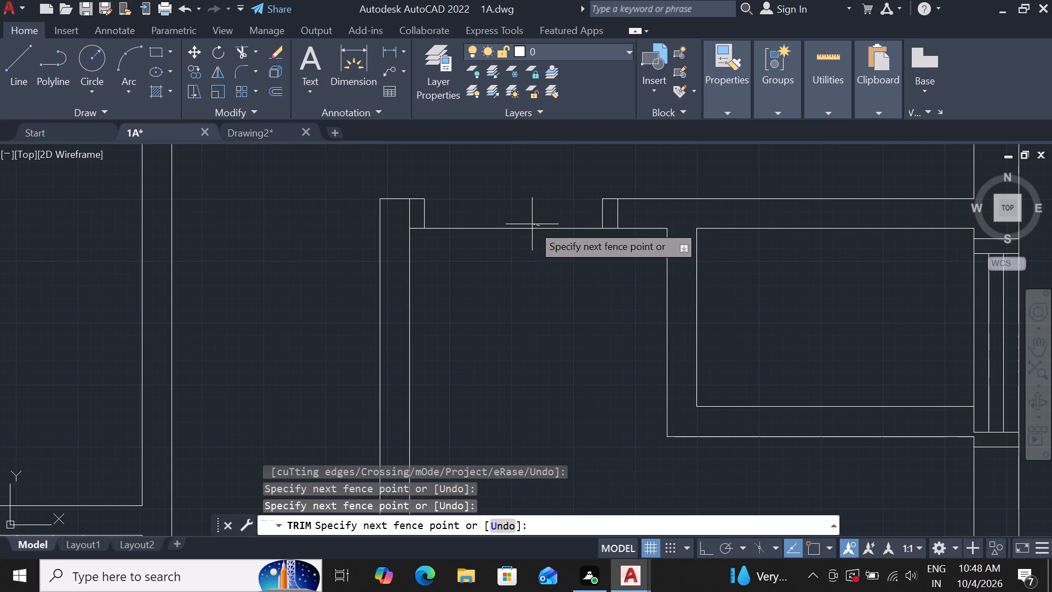
left_click(531, 243)
key("Escape")
Draw a 3" by 3' rectangle as the door leaf, going south from the west jamb's inner bottom corner.
type("RE")
type("C")
key("space")
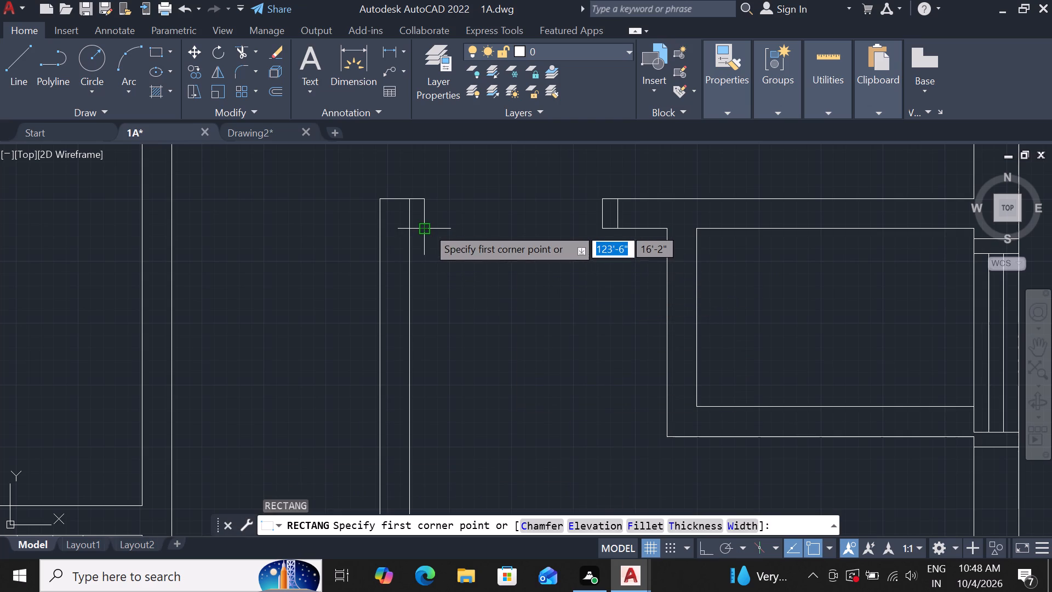
left_click(427, 227)
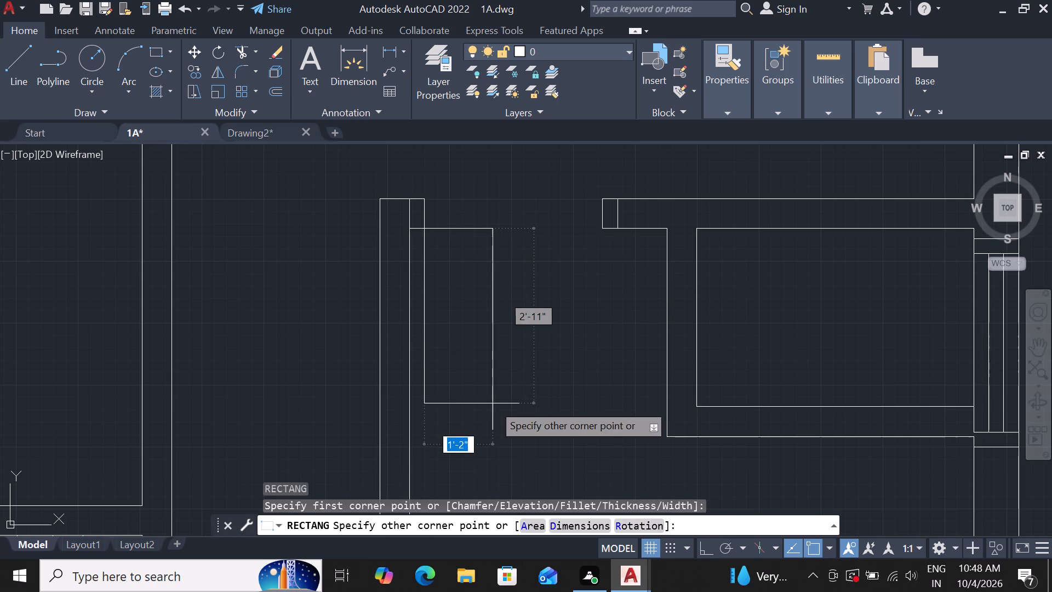
type("D 3")
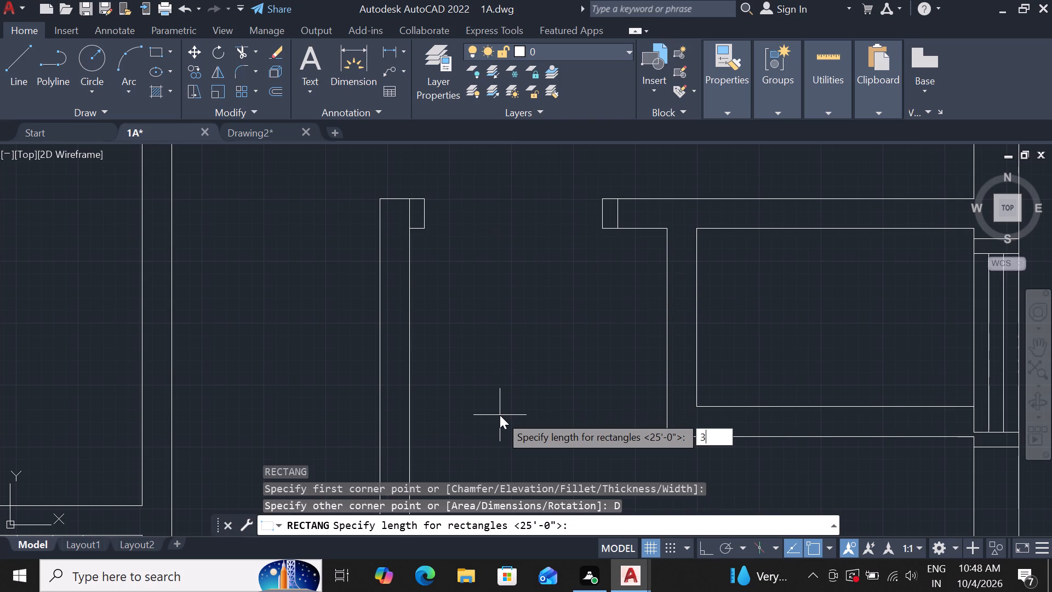
key("shift+quotedbl")
key("Return")
type("3'")
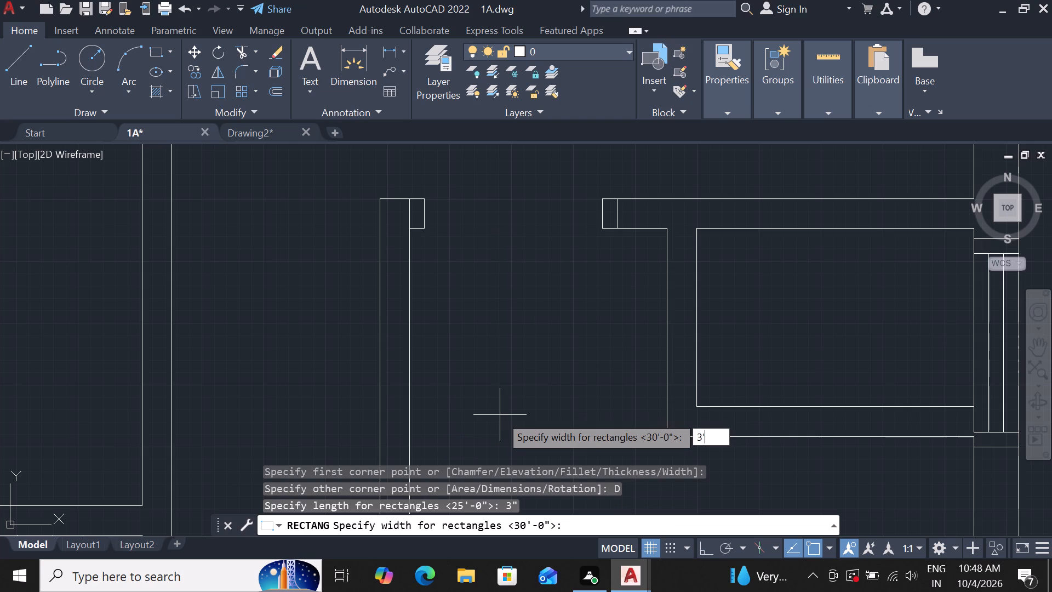
key("Return")
left_click(501, 415)
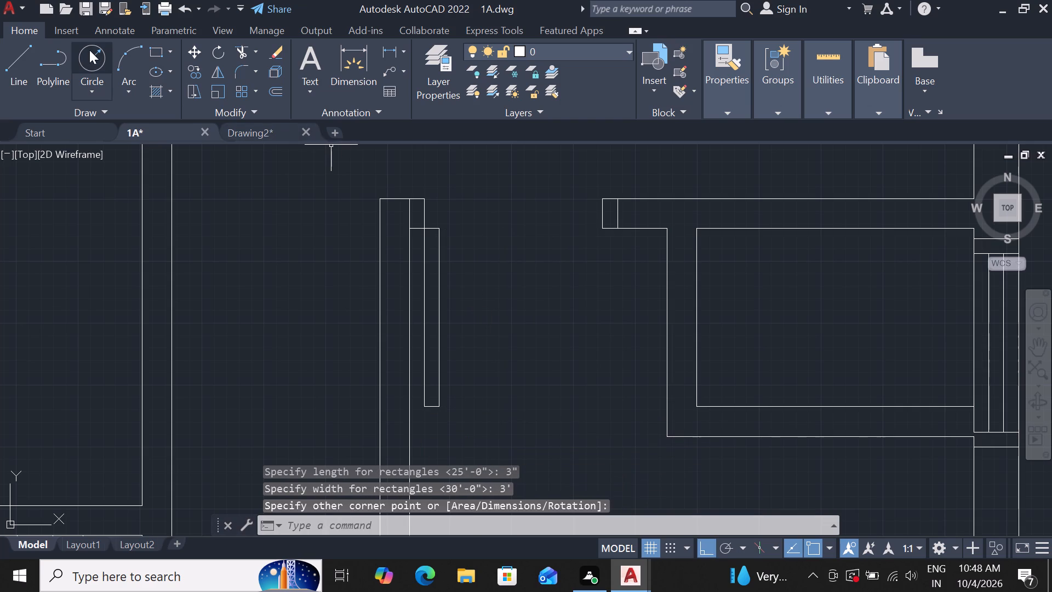
Draw the door swing as a three-point arc from the leaf's south end to the east jamb's inner bottom corner.
left_click(124, 85)
left_click(135, 112)
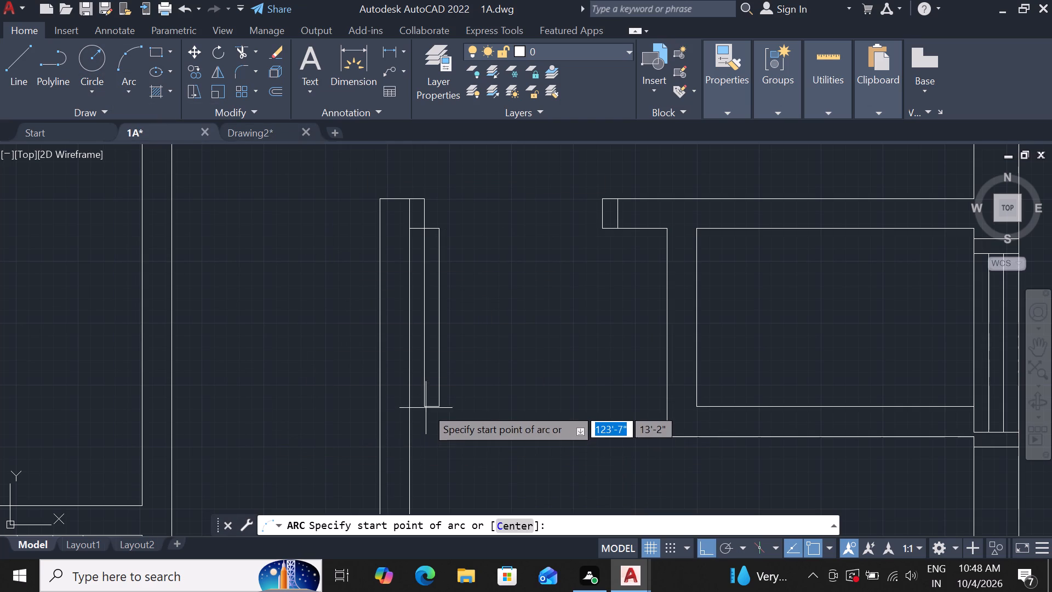
left_click(426, 405)
left_click(437, 402)
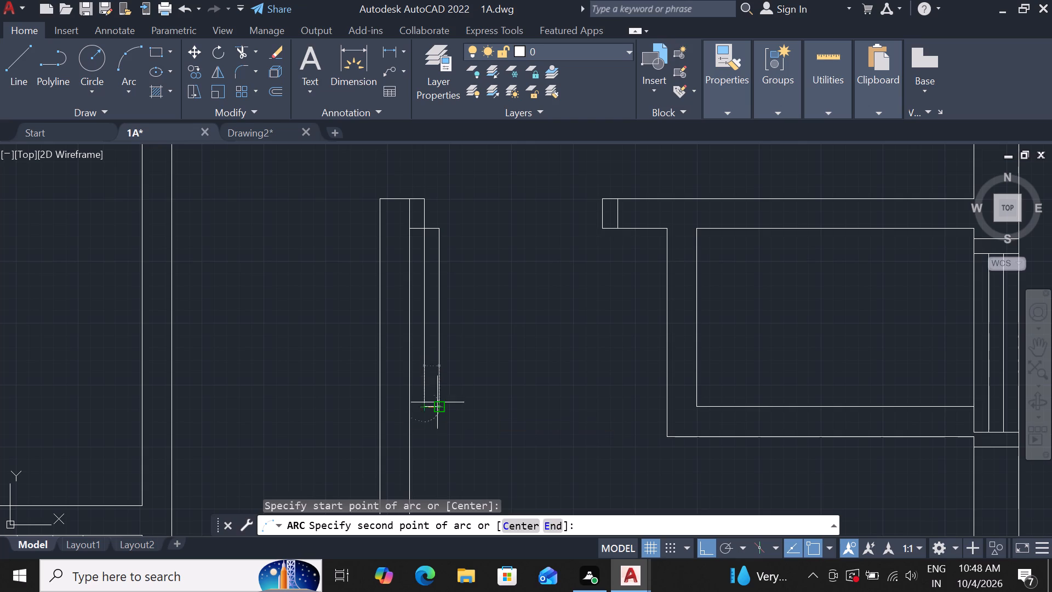
left_click(603, 230)
scroll(573, 272, "down", 2)
key("Escape")
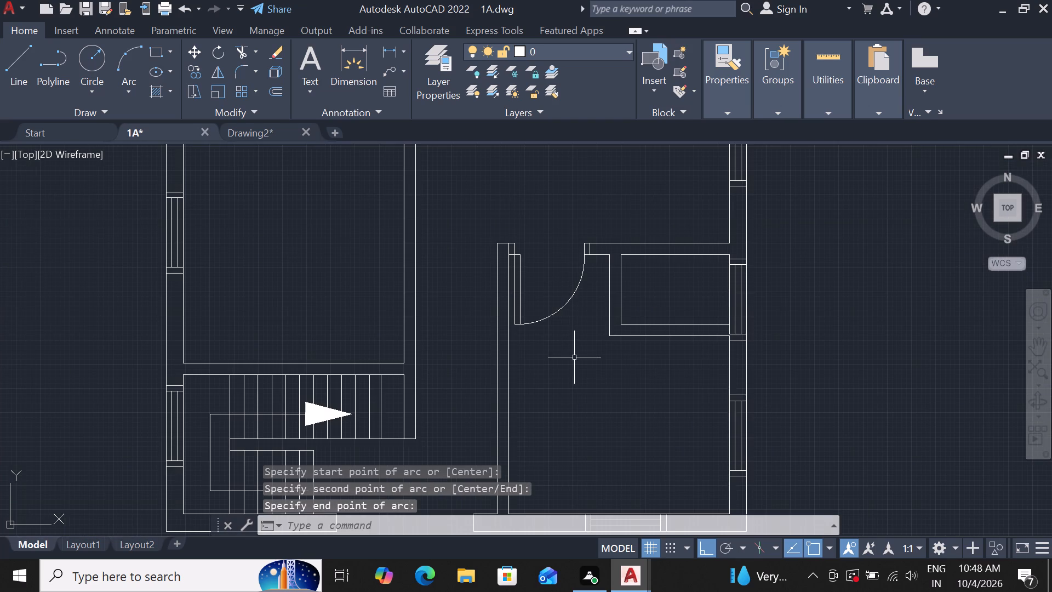
Copy the door leaf, swing arc and four jamb lines twice: about 5' north, and east outside the plan.
left_click(544, 321)
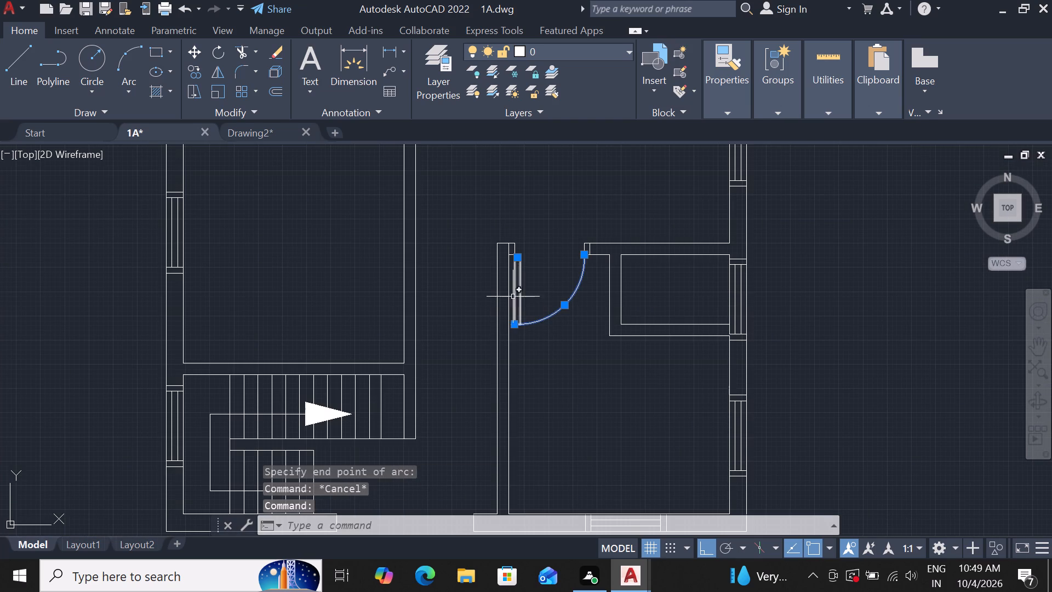
left_click(517, 294)
scroll(512, 294, "up", 2)
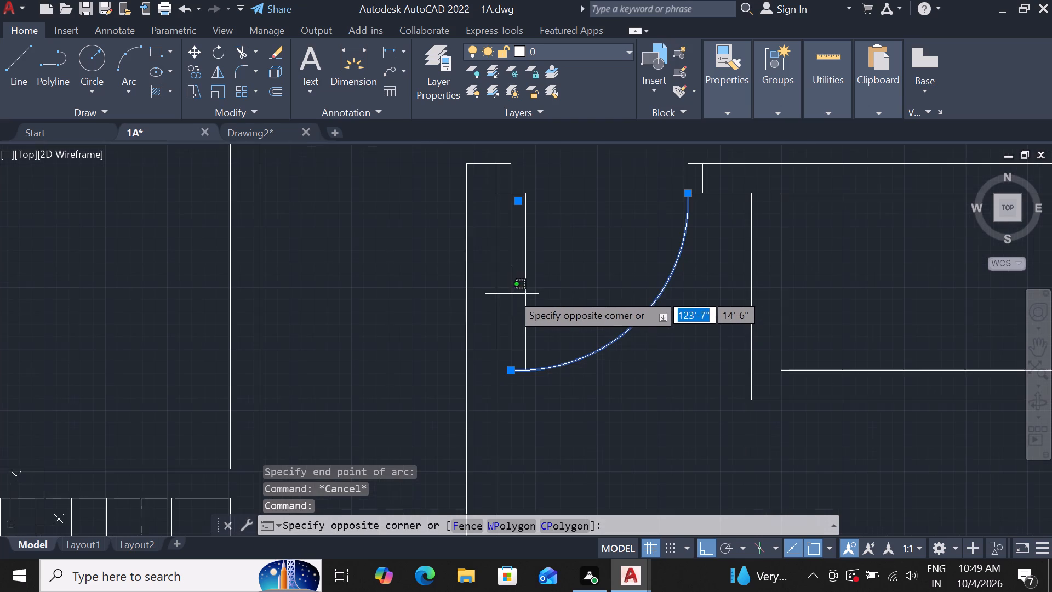
left_click(526, 280)
left_click(528, 281)
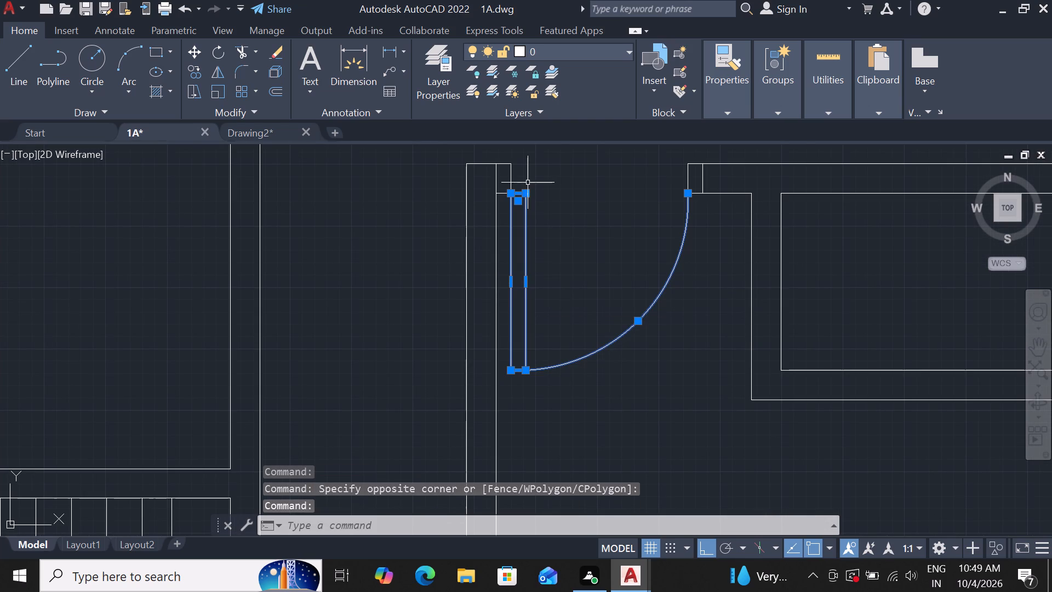
scroll(498, 201, "up", 1)
left_click(493, 187)
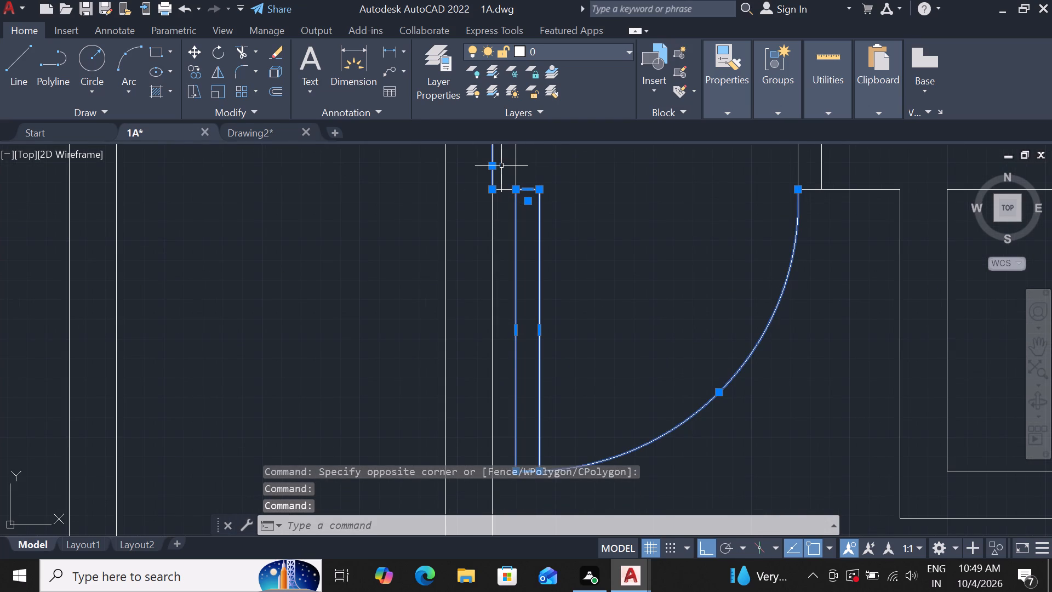
left_click(518, 169)
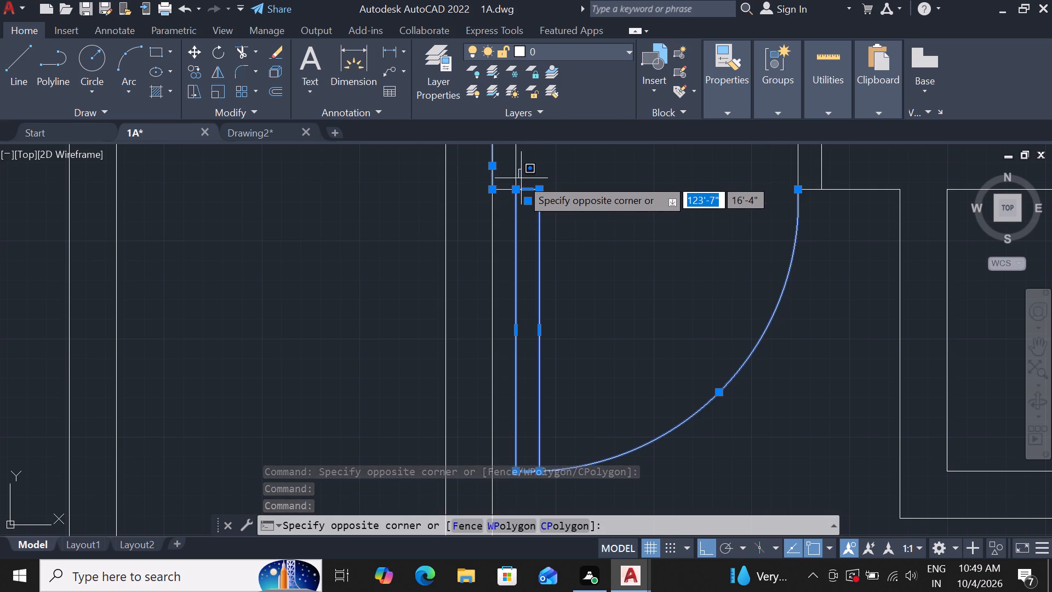
left_click(516, 182)
left_click(516, 180)
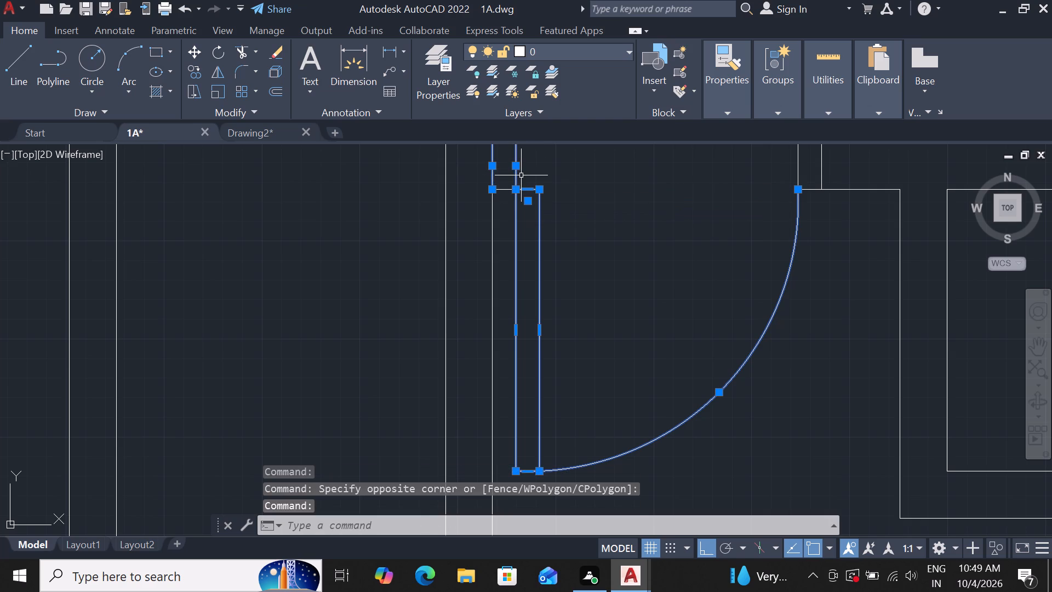
scroll(736, 259, "down", 1)
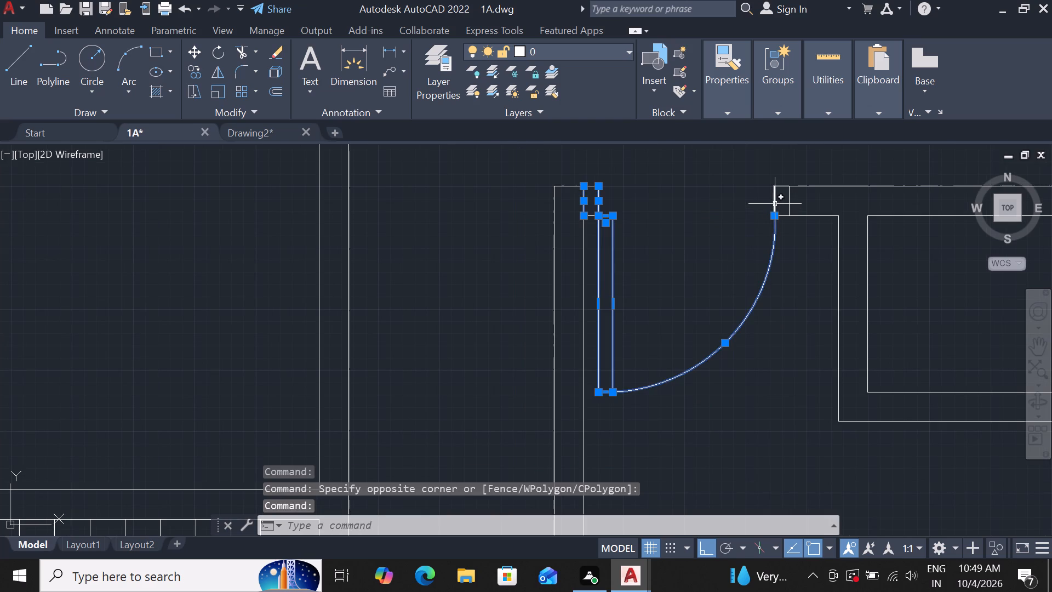
left_click(775, 204)
left_click(788, 208)
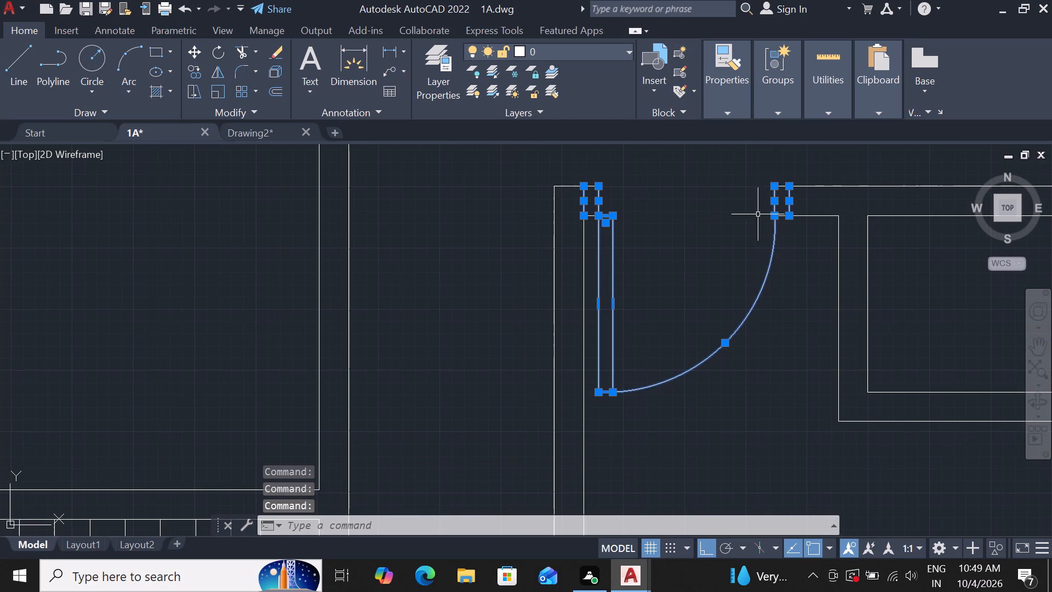
type("CO")
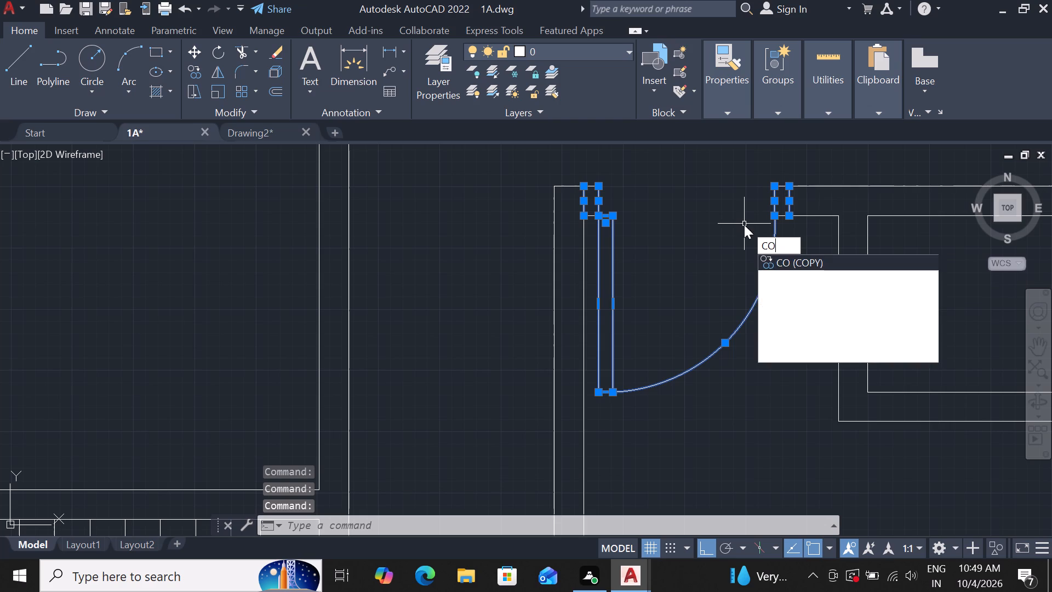
key("space")
left_click(587, 189)
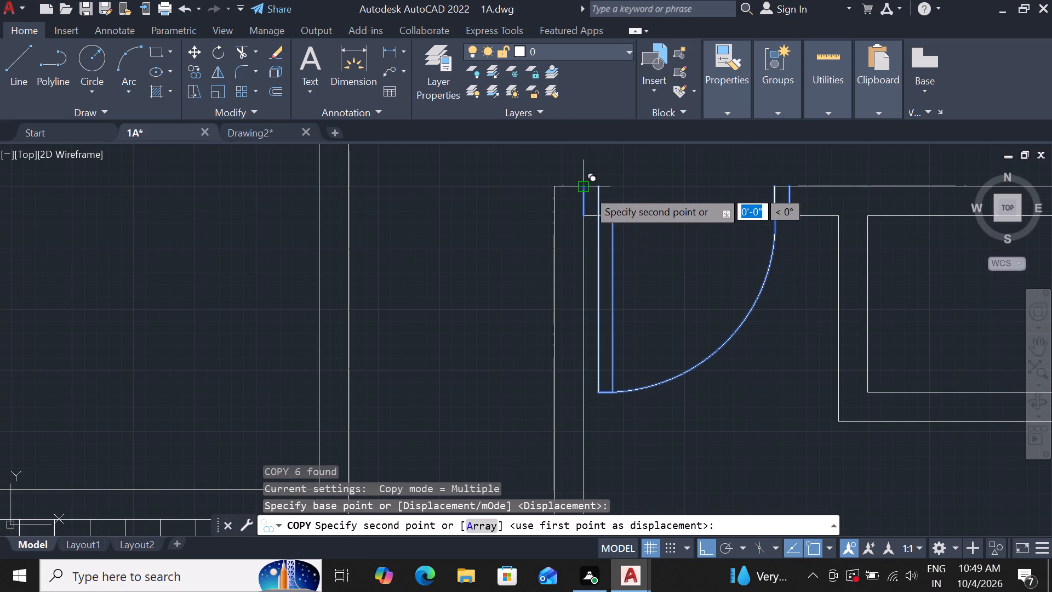
scroll(584, 259, "down", 3)
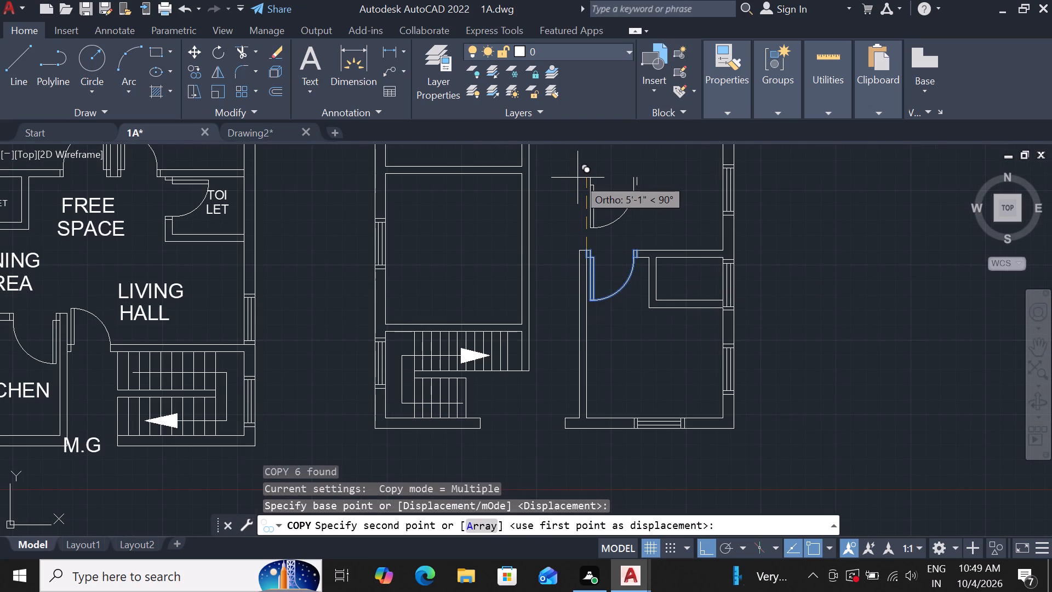
left_click(578, 178)
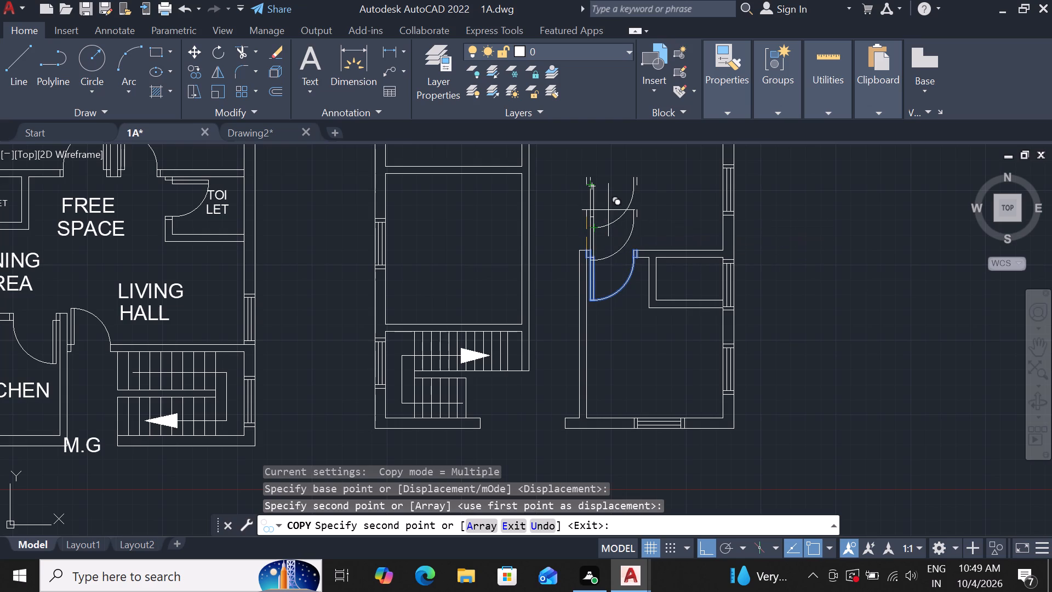
scroll(620, 227, "down", 2)
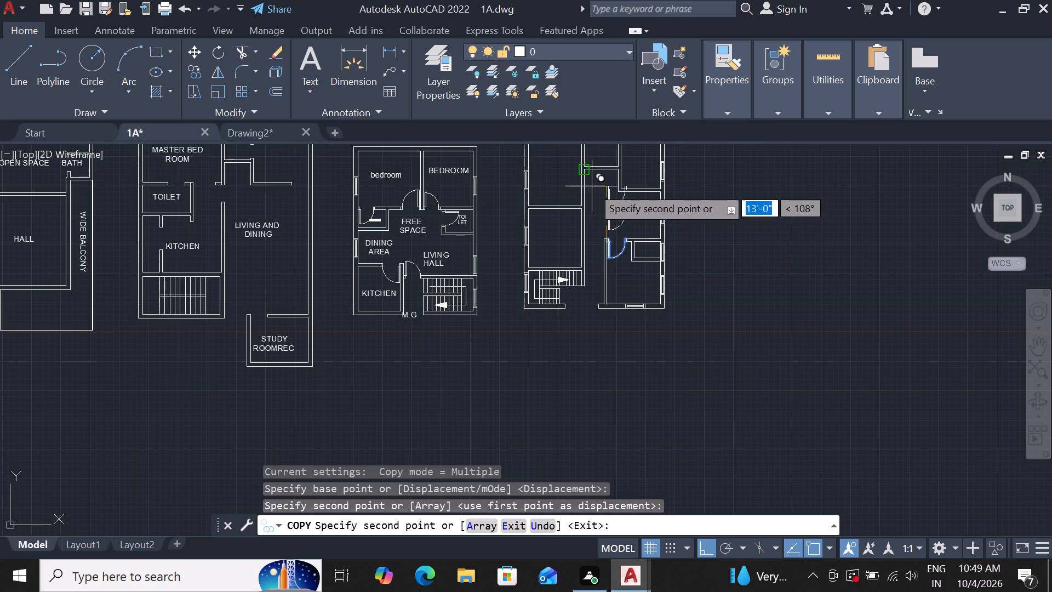
left_click(711, 192)
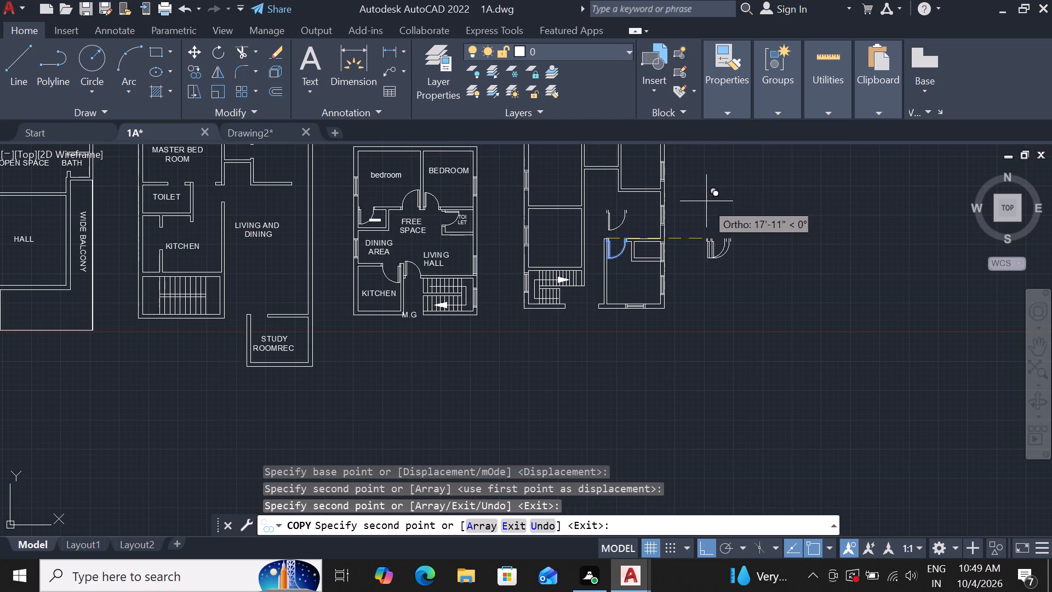
key("Escape")
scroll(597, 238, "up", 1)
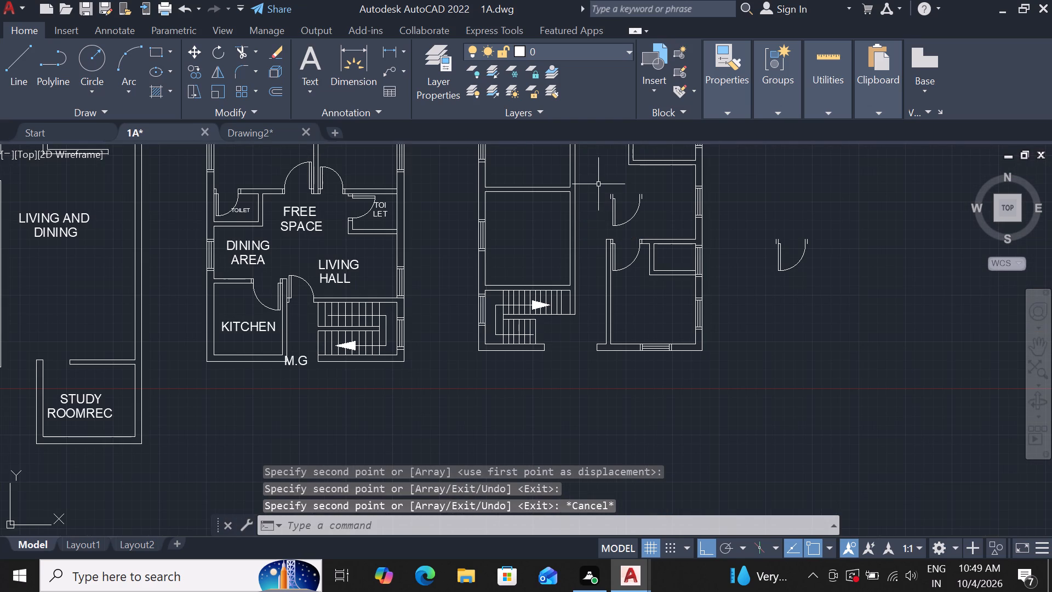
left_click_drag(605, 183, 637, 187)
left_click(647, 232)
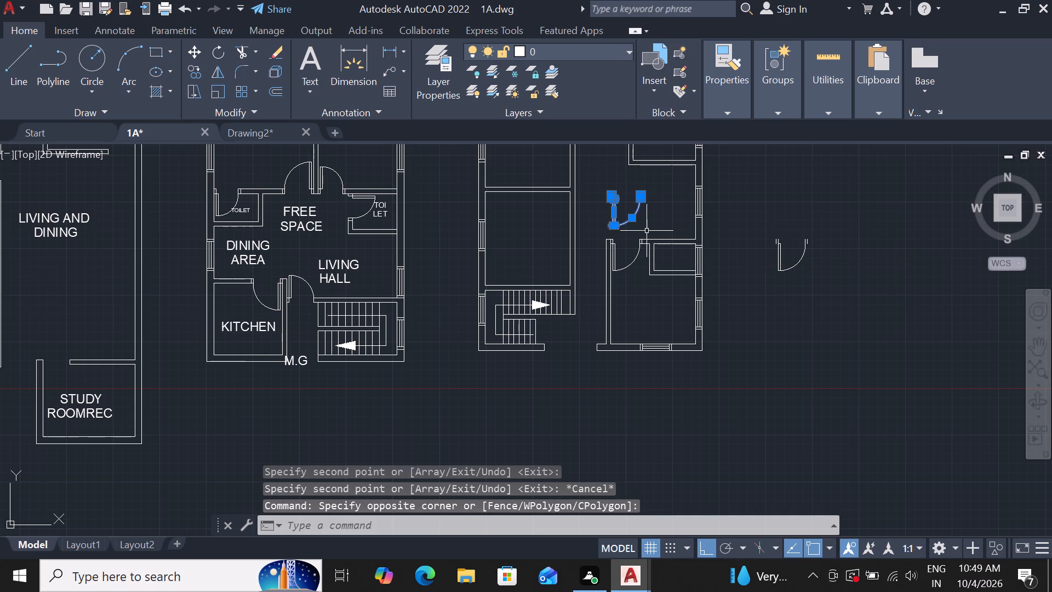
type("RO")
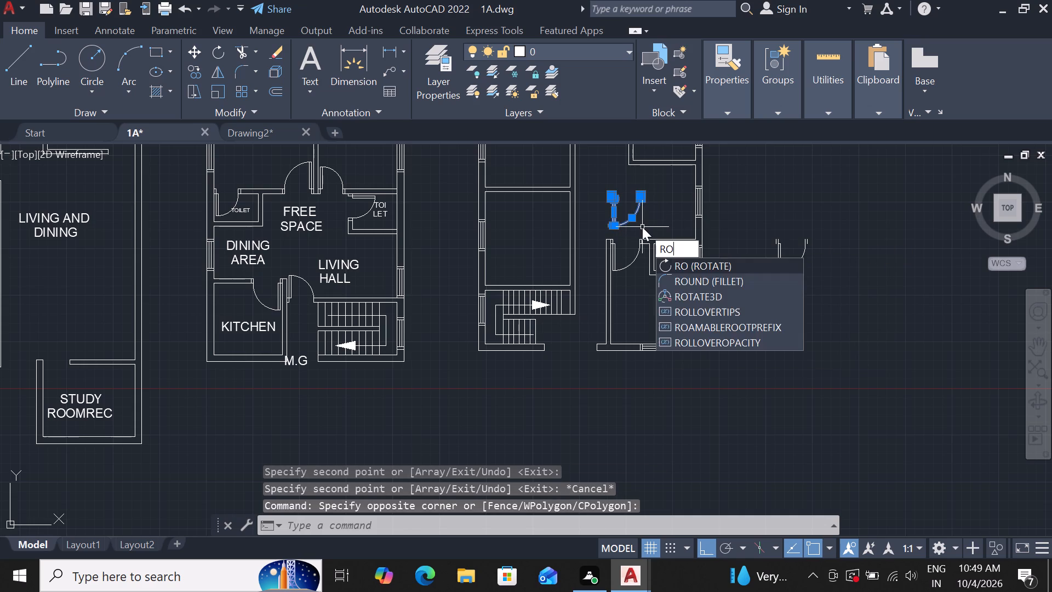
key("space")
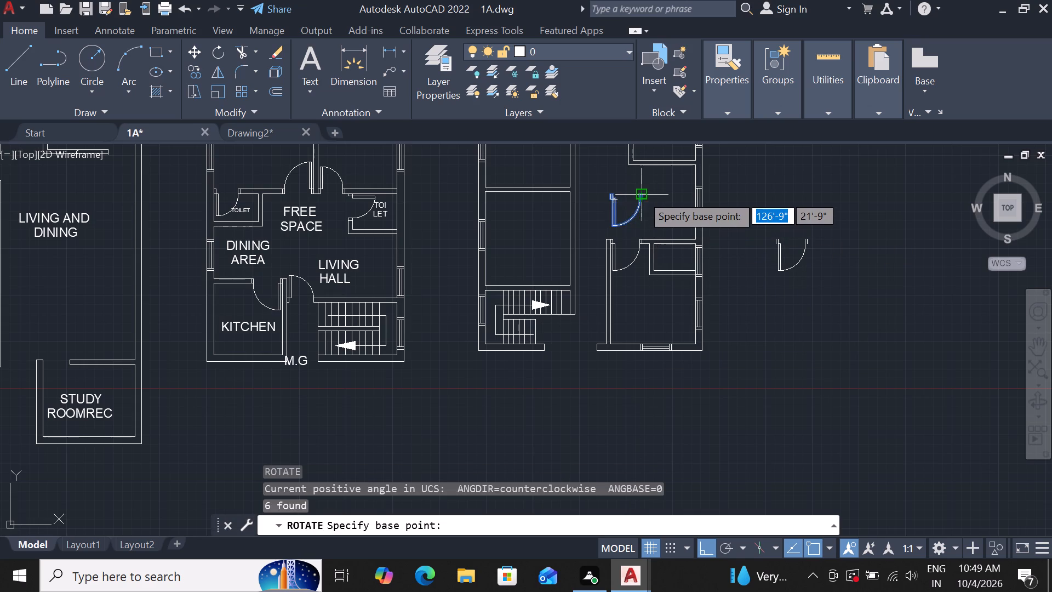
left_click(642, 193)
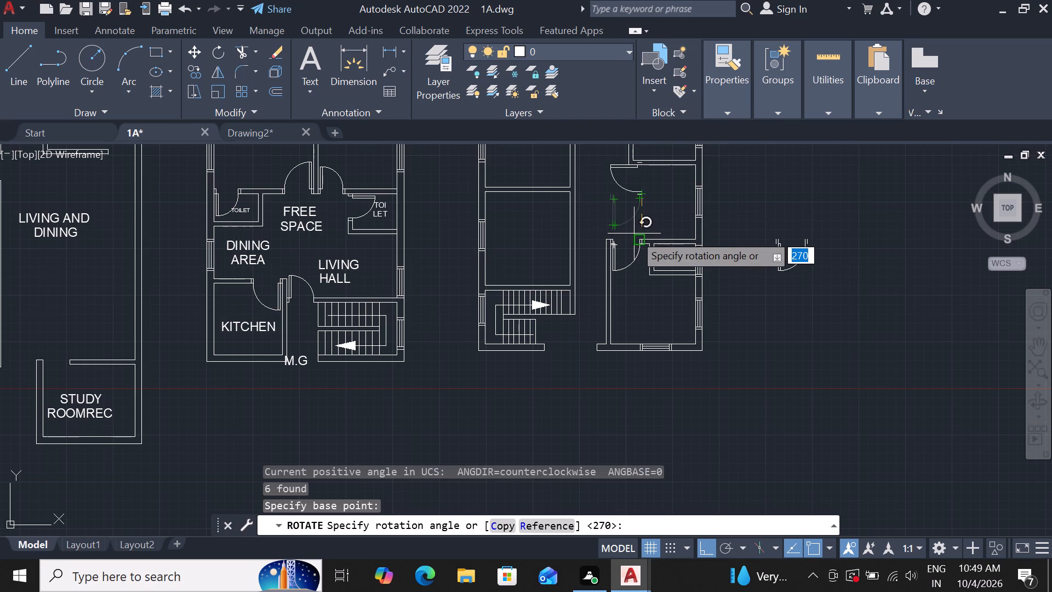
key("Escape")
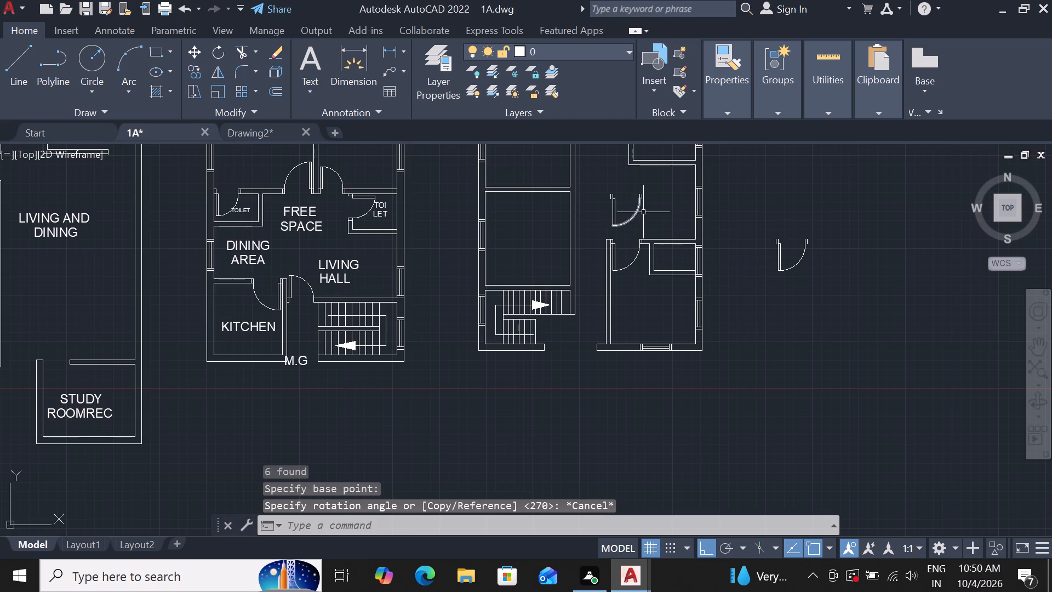
Move the northern door copy straight east out of the plan, above the other spare door.
left_click_drag(596, 196, 613, 237)
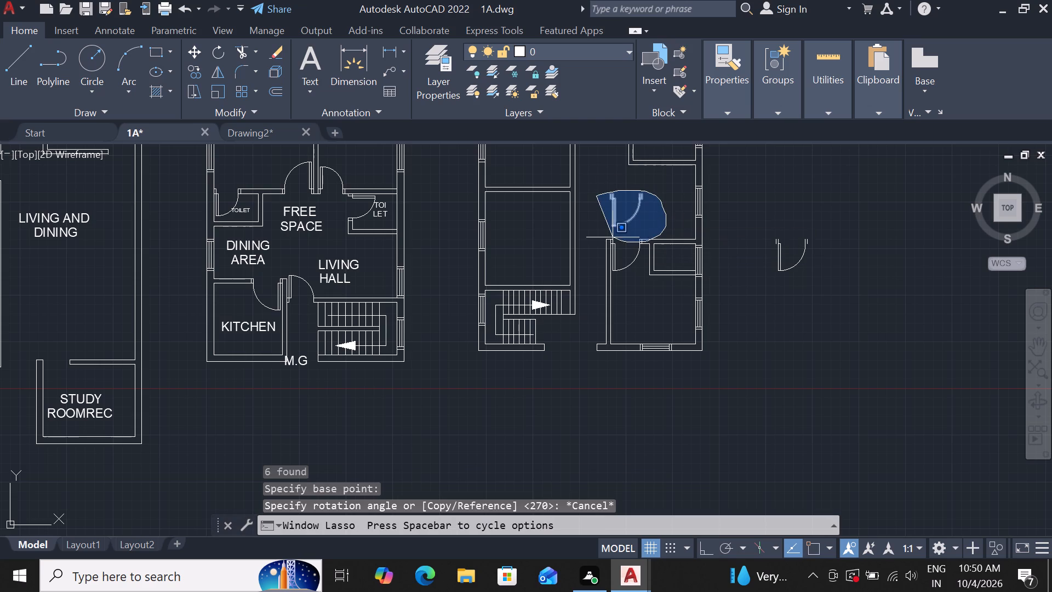
left_click_drag(613, 237, 607, 230)
type("M")
key("space")
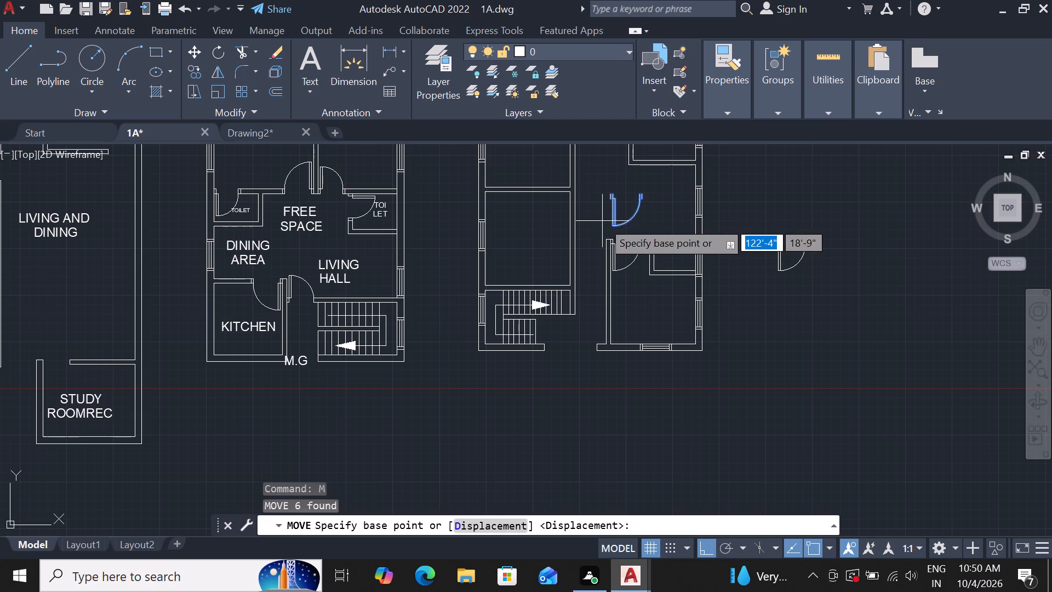
left_click(612, 193)
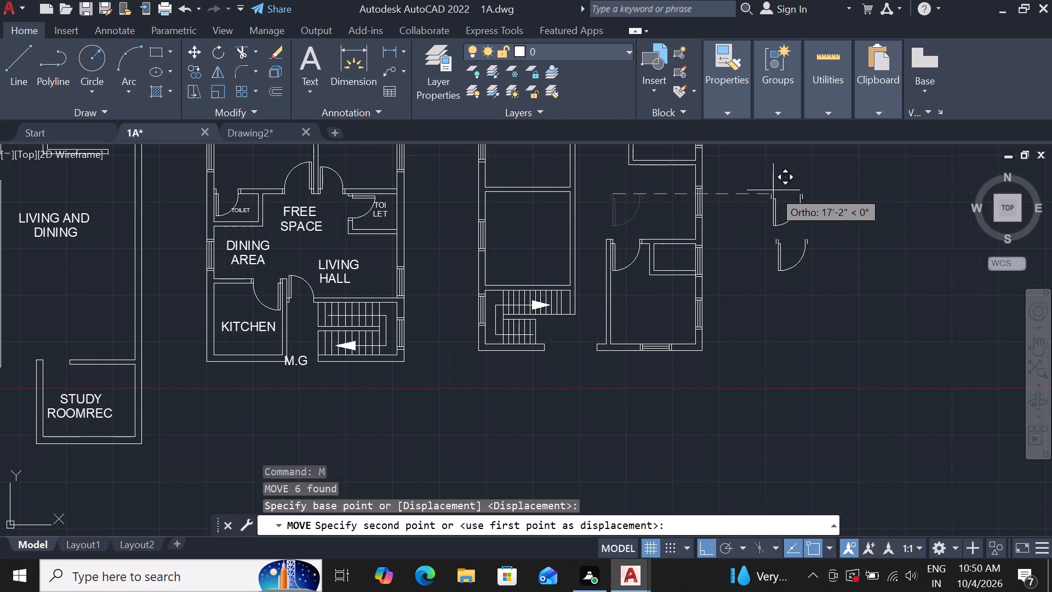
left_click(788, 185)
scroll(790, 246, "up", 2)
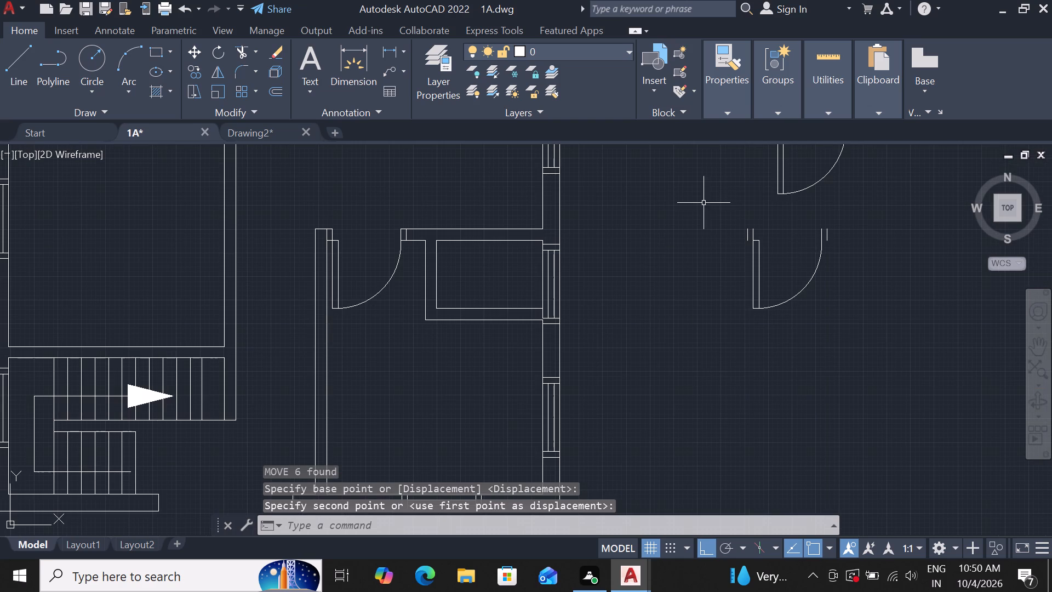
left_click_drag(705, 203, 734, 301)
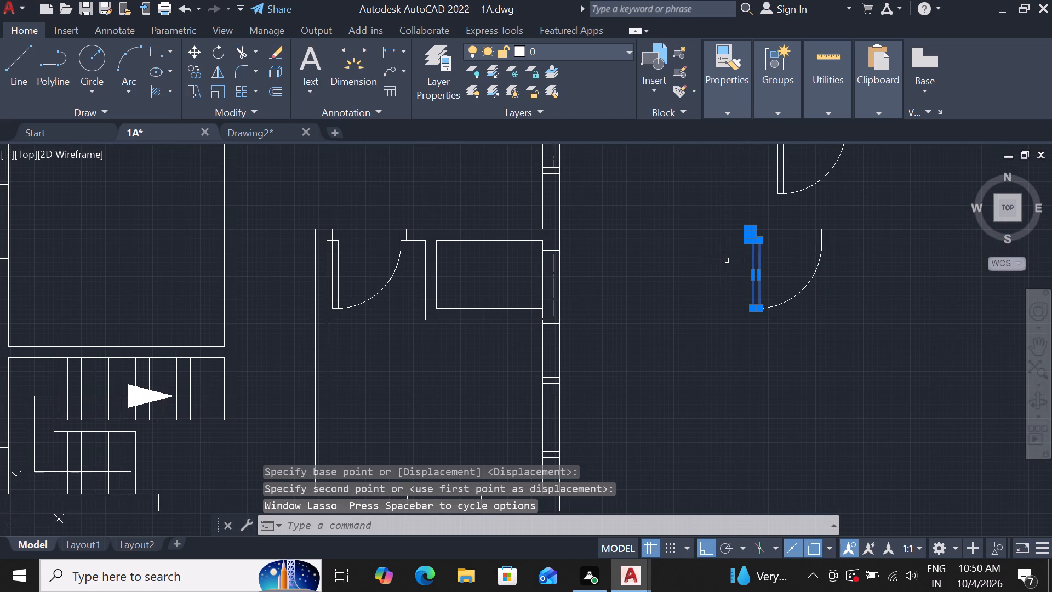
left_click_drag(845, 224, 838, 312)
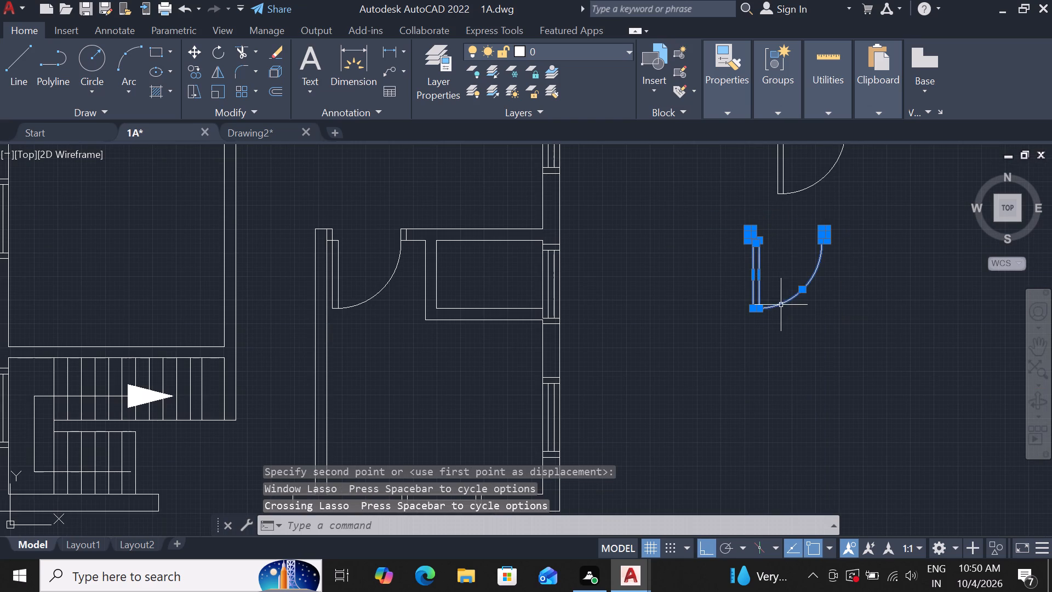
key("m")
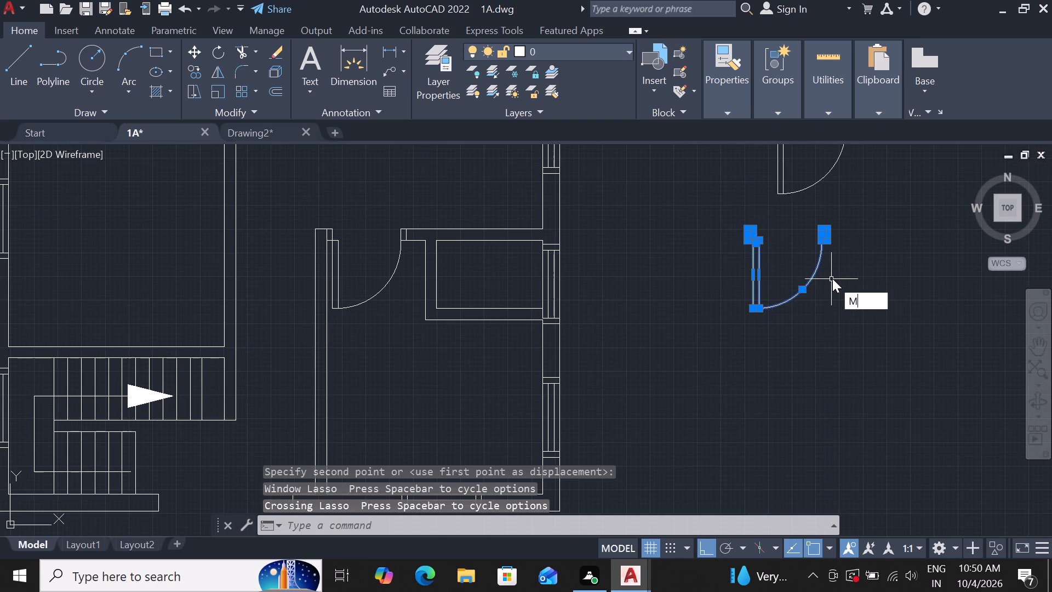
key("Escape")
Rotate the southern spare door outside the plan by 180° about the top end of its outer east jamb line.
left_click_drag(705, 226, 706, 226)
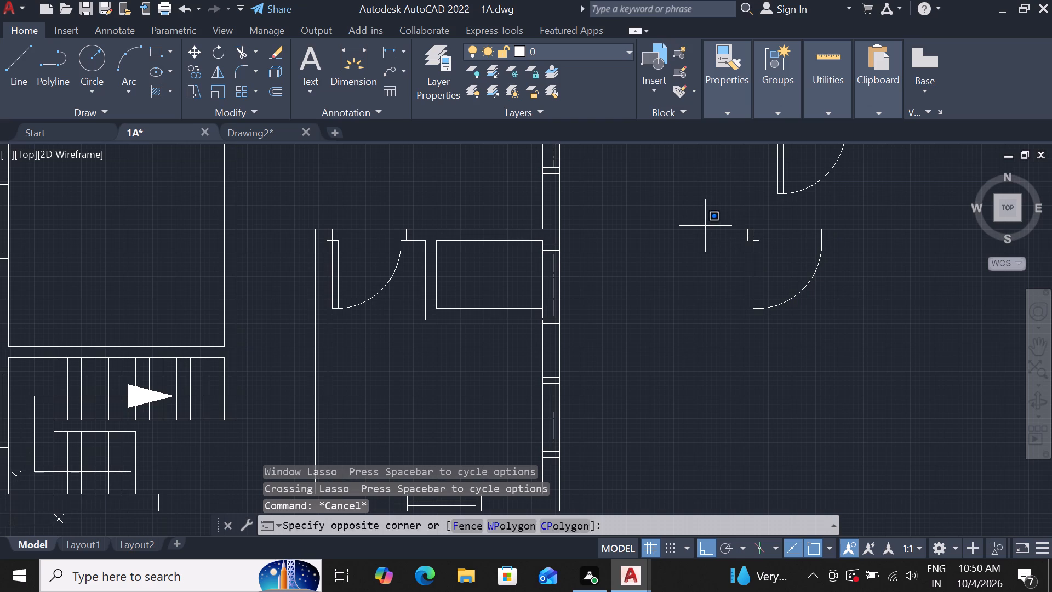
left_click_drag(706, 226, 702, 292)
type("RO")
key("space")
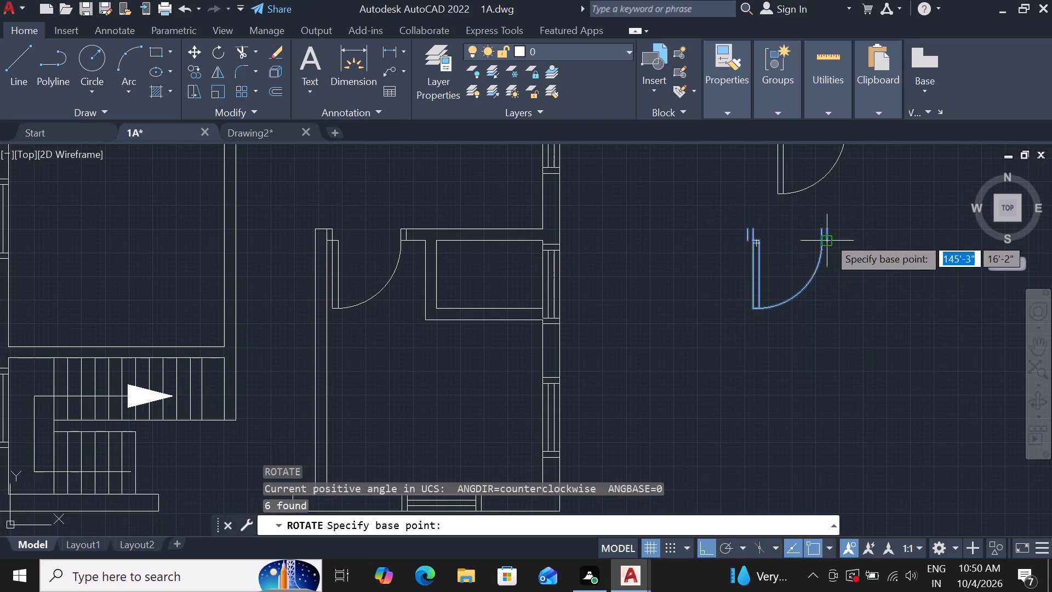
left_click(824, 231)
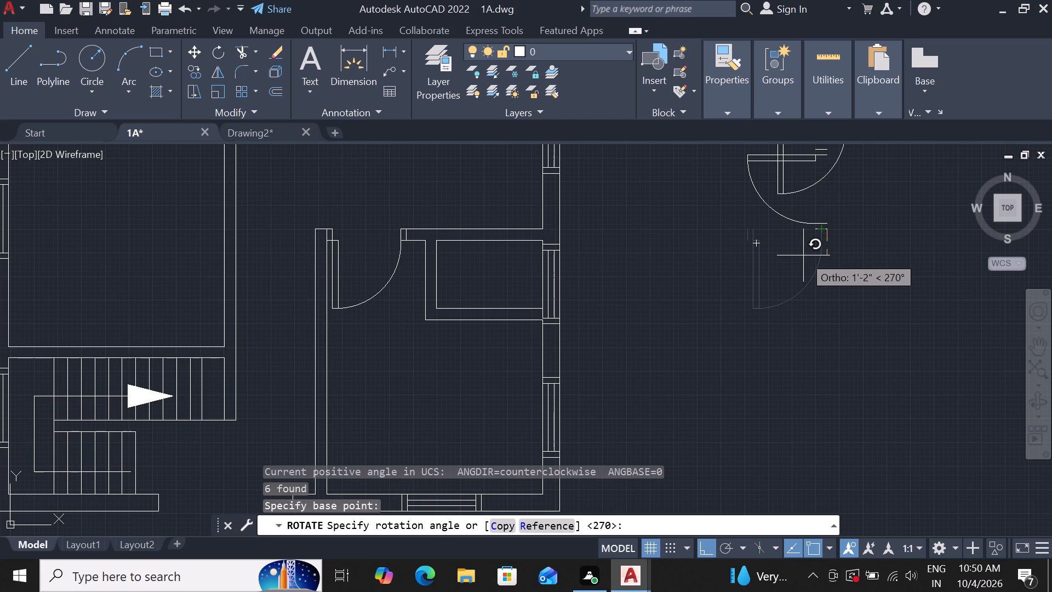
left_click(717, 287)
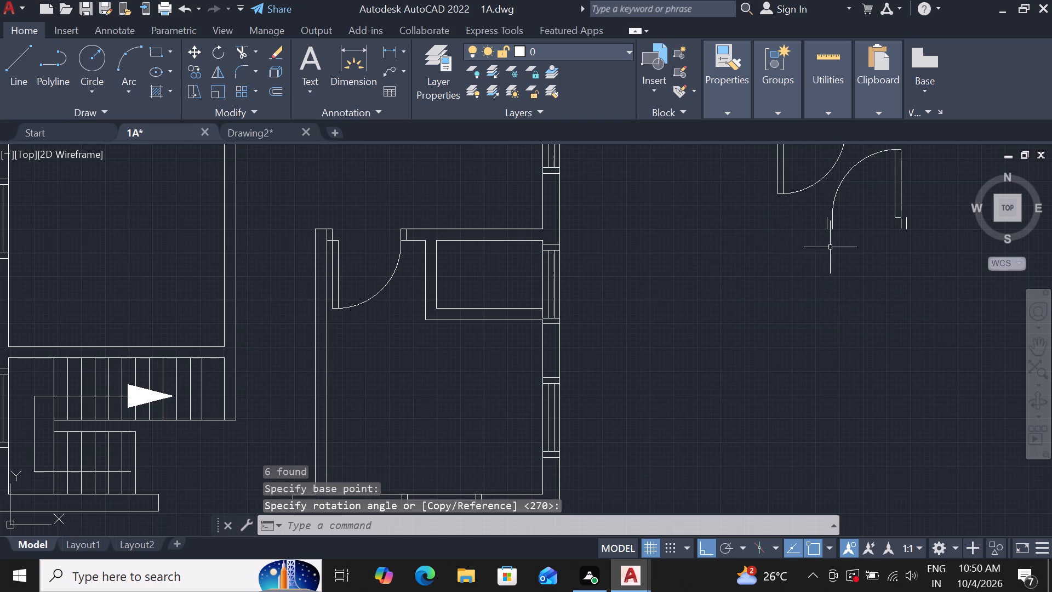
Define the rotated spare door as a block named RRR, with its base point at the bottom of the outer west jamb line.
left_click_drag(828, 226, 883, 156)
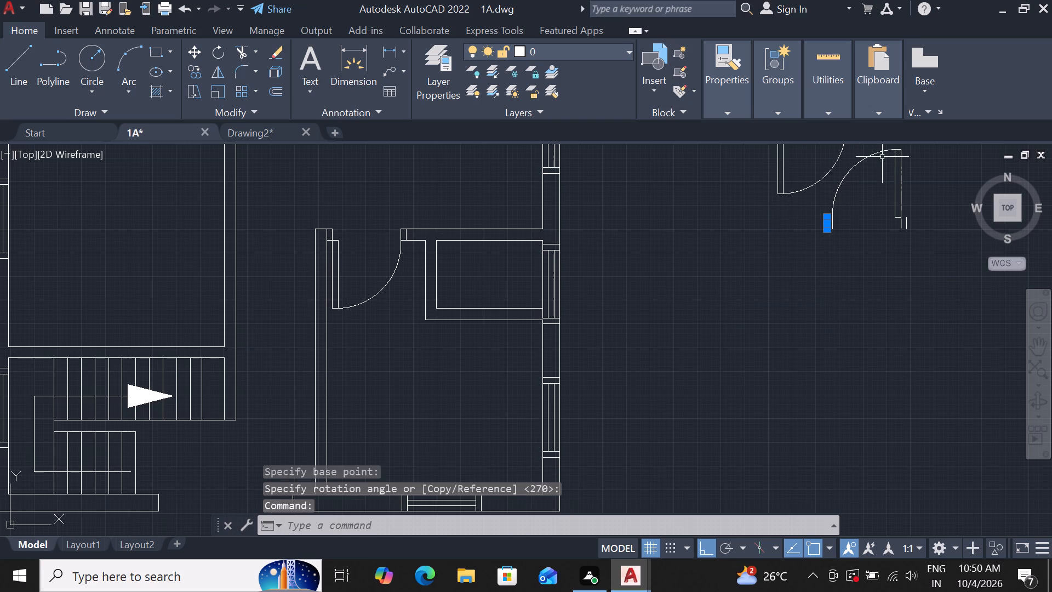
left_click_drag(883, 156, 883, 156)
left_click_drag(908, 157, 892, 158)
left_click(847, 168)
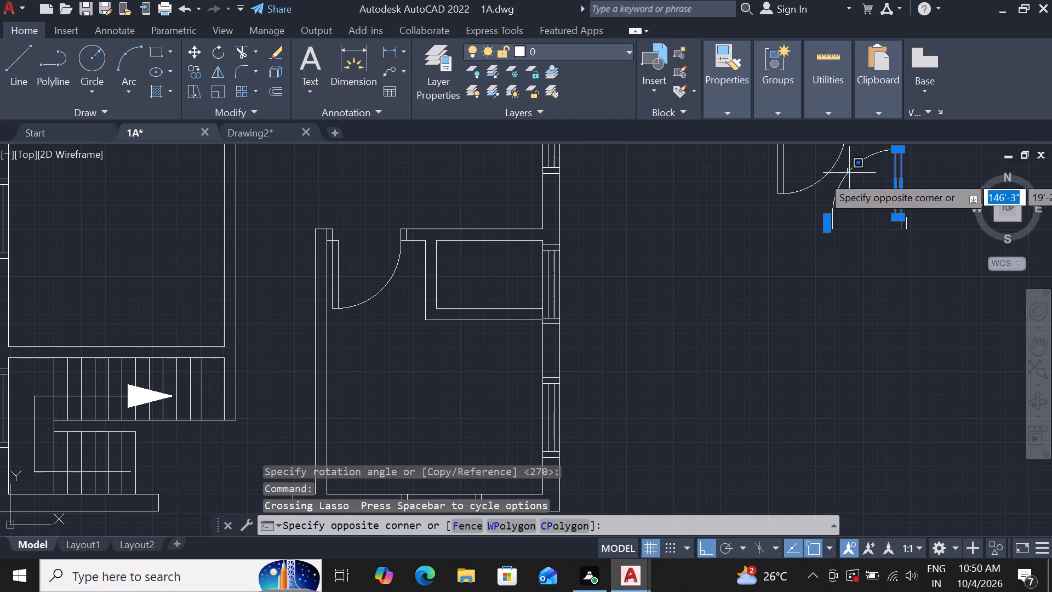
left_click(911, 238)
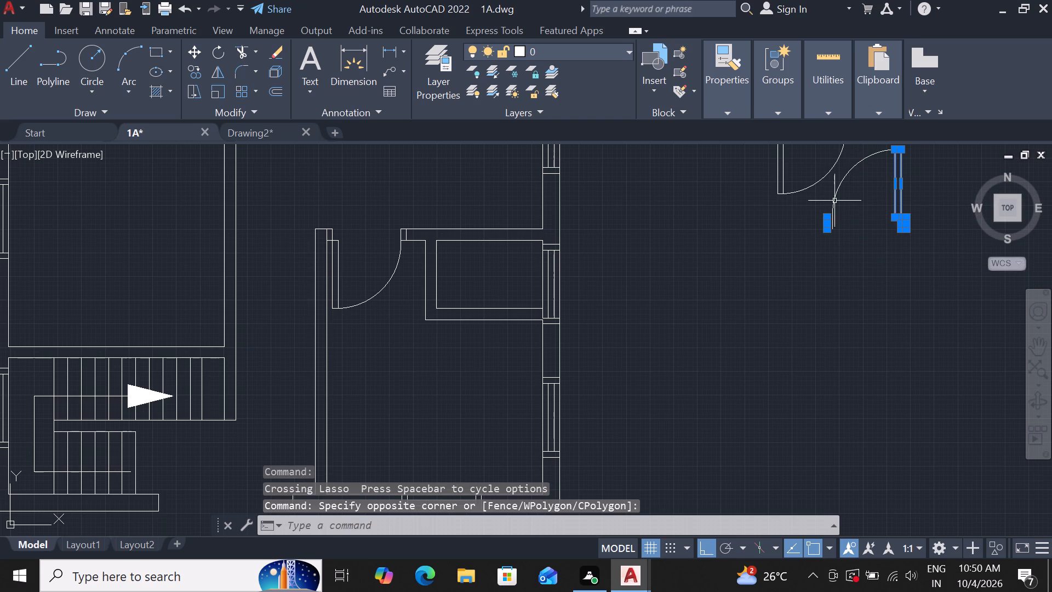
left_click(835, 198)
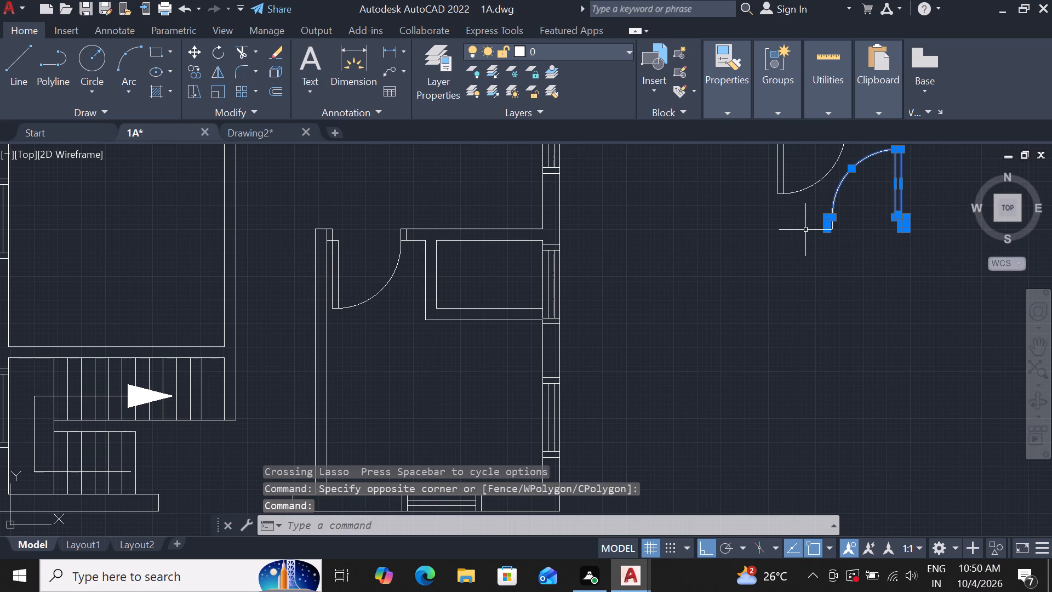
type("BLO")
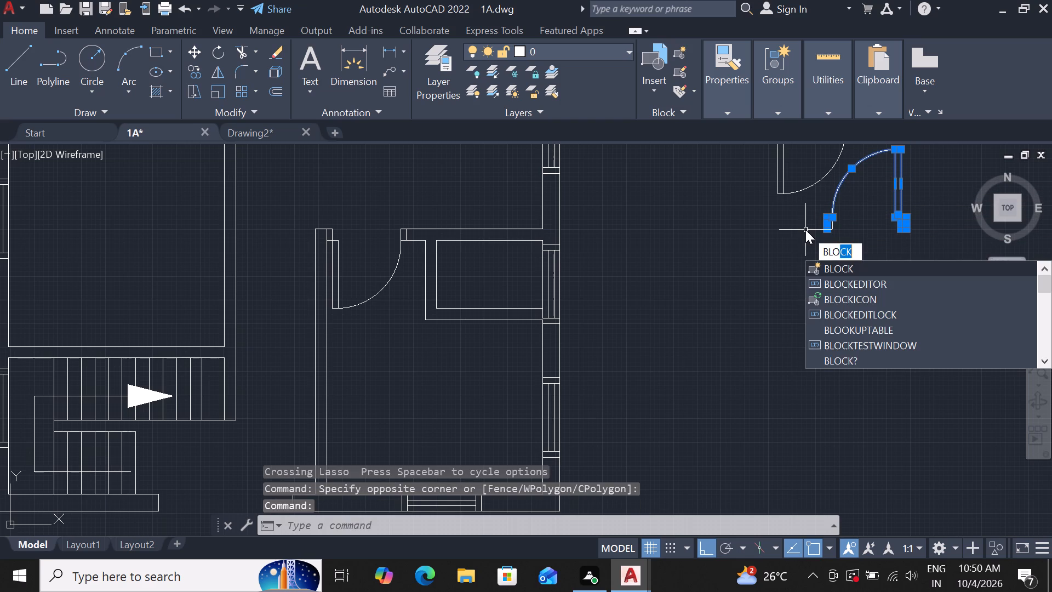
left_click(826, 274)
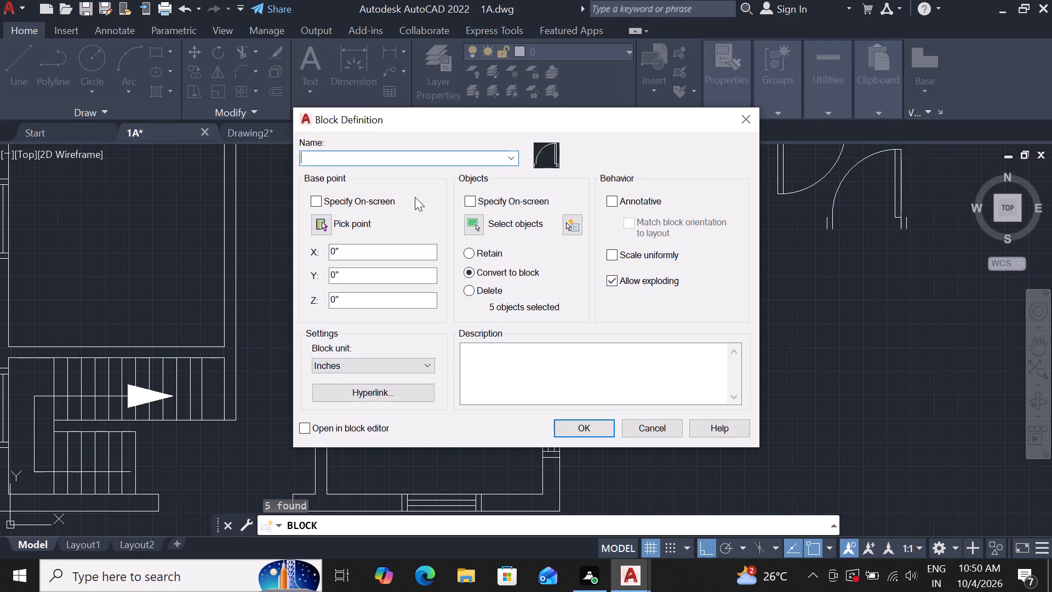
left_click(439, 158)
type("RRR")
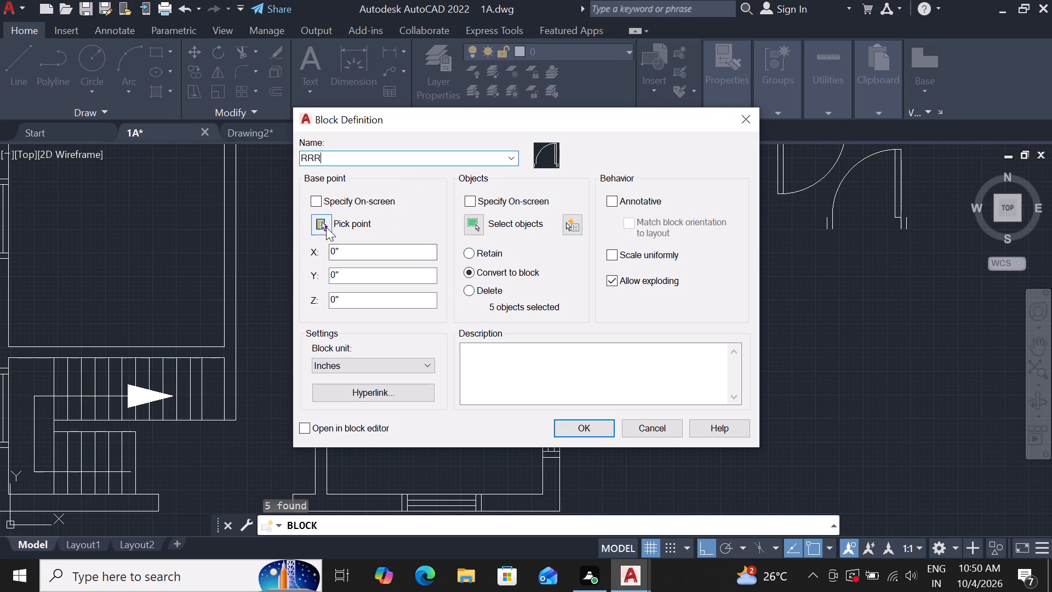
left_click_drag(318, 225, 381, 204)
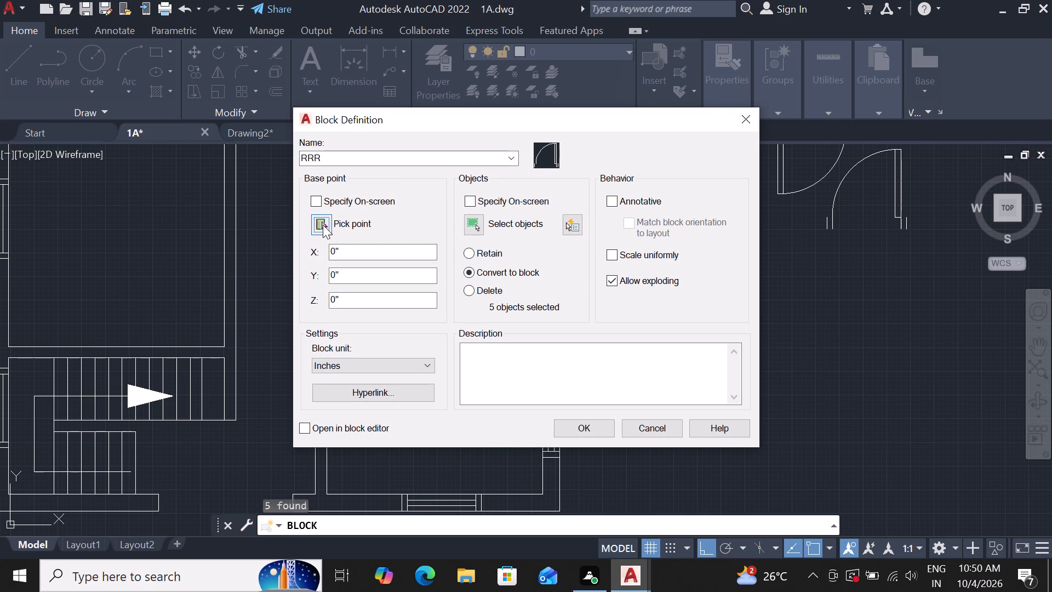
left_click(323, 225)
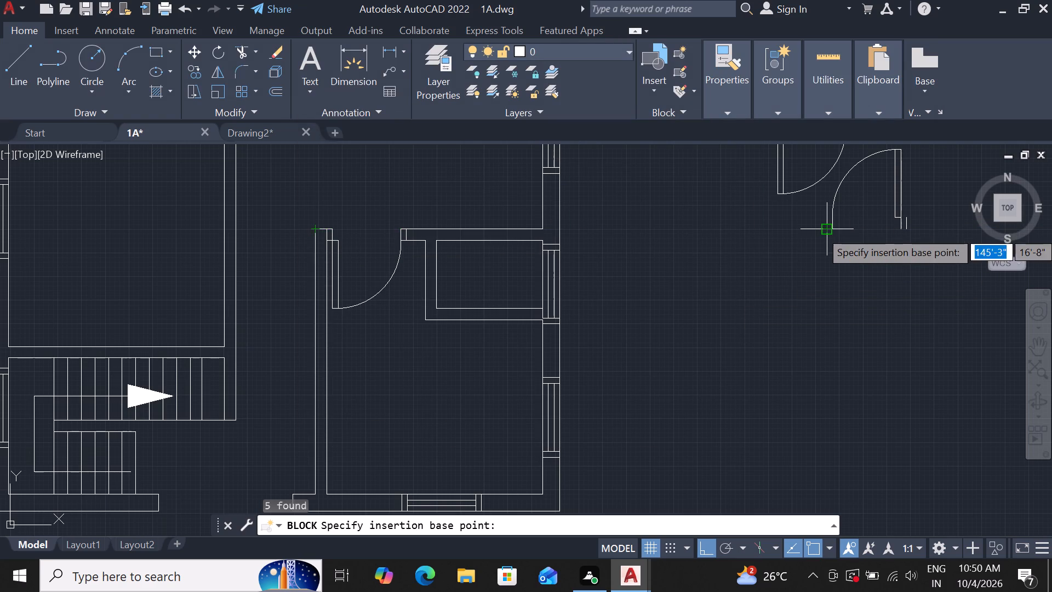
left_click(824, 230)
left_click(597, 426)
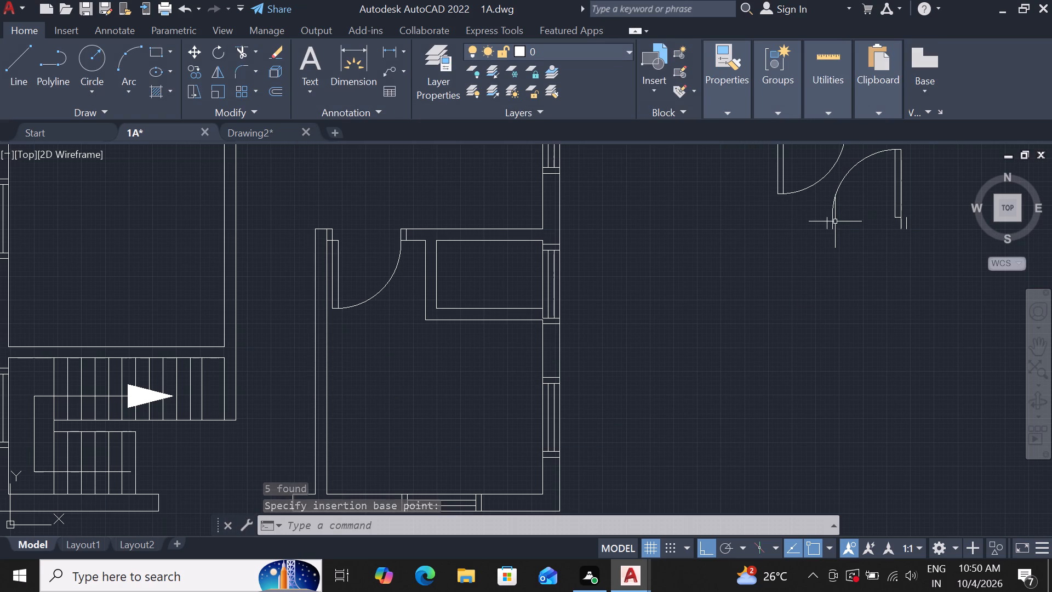
Move the RRR door block and its loose jamb line straight south, clear of the other spare door.
left_click(835, 221)
left_click_drag(822, 228, 824, 220)
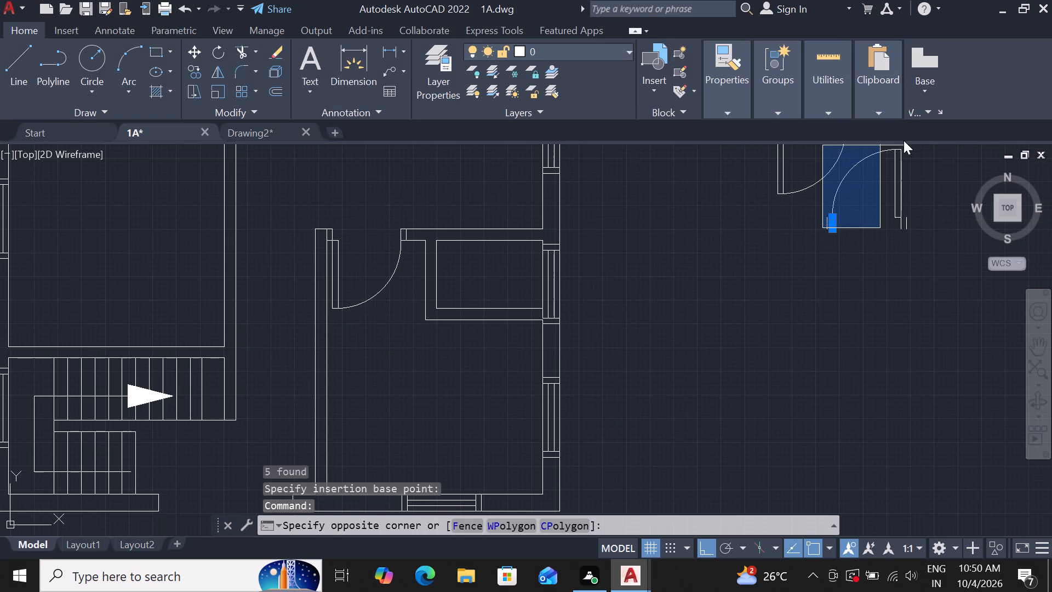
left_click_drag(974, 177, 965, 185)
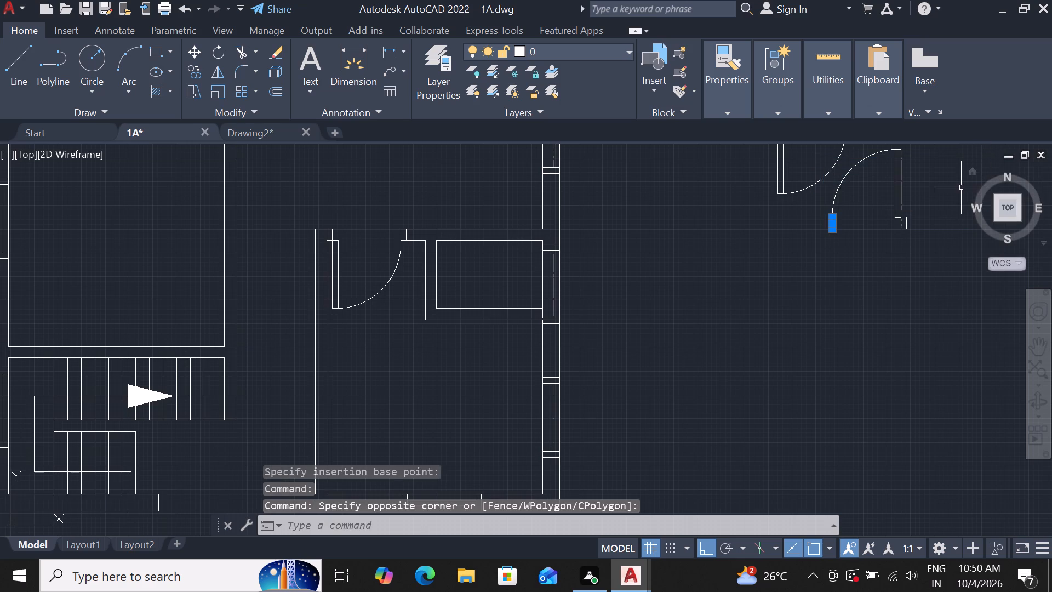
left_click_drag(940, 165, 888, 145)
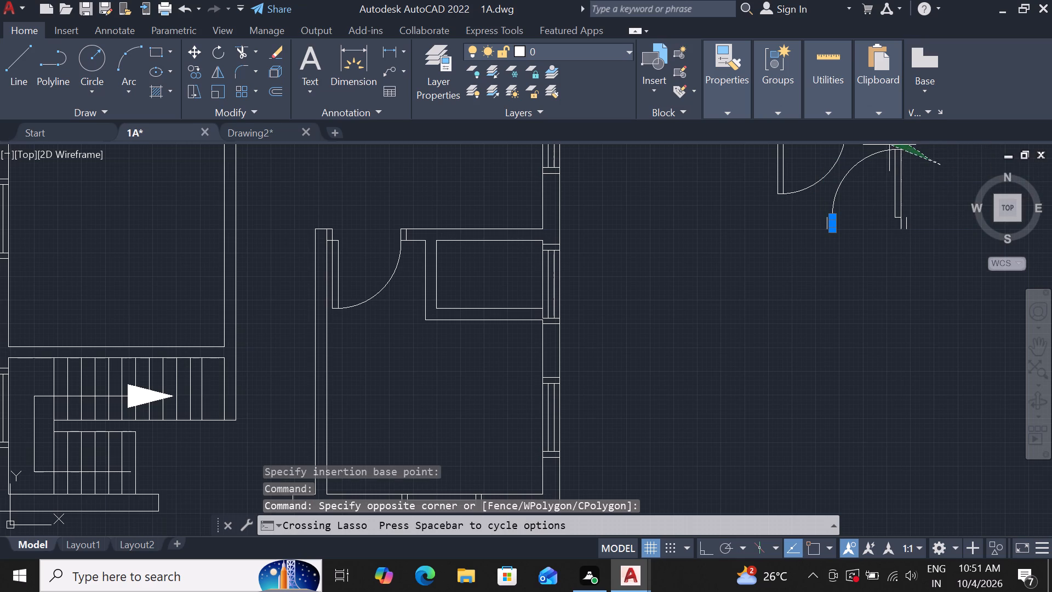
left_click_drag(888, 145, 940, 241)
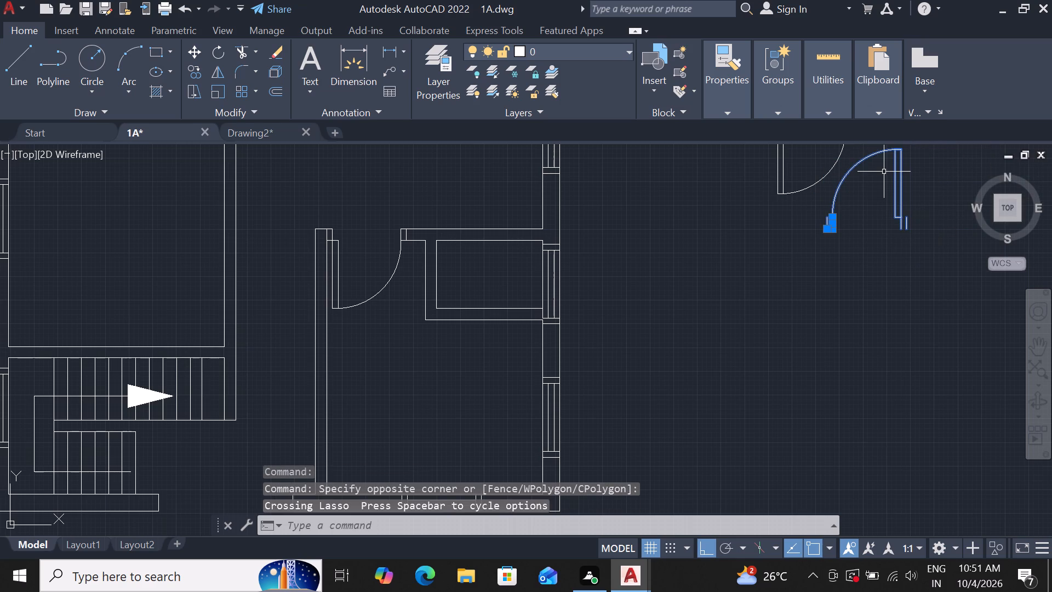
type("M")
key("space")
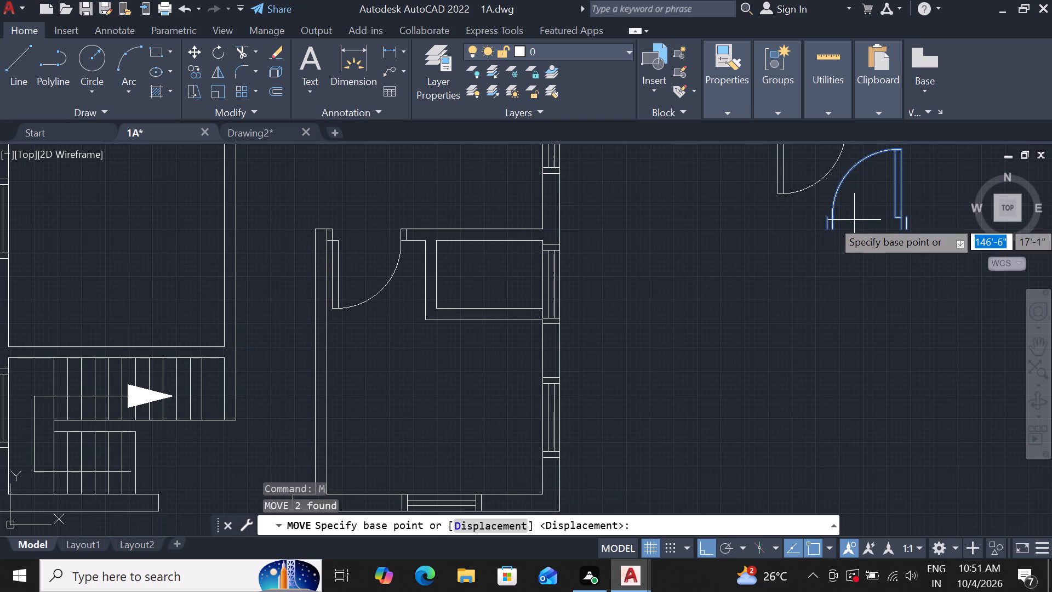
left_click(900, 233)
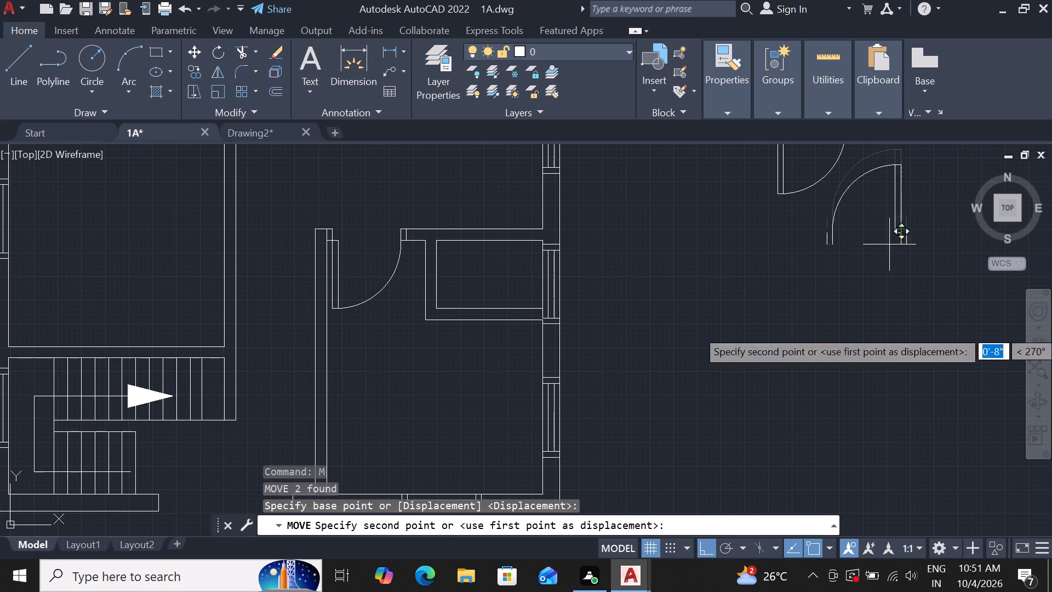
left_click(754, 400)
Rotate the door block and loose jamb line 90° counterclockwise about the bottom end of the inner east jamb line.
left_click_drag(982, 314, 948, 421)
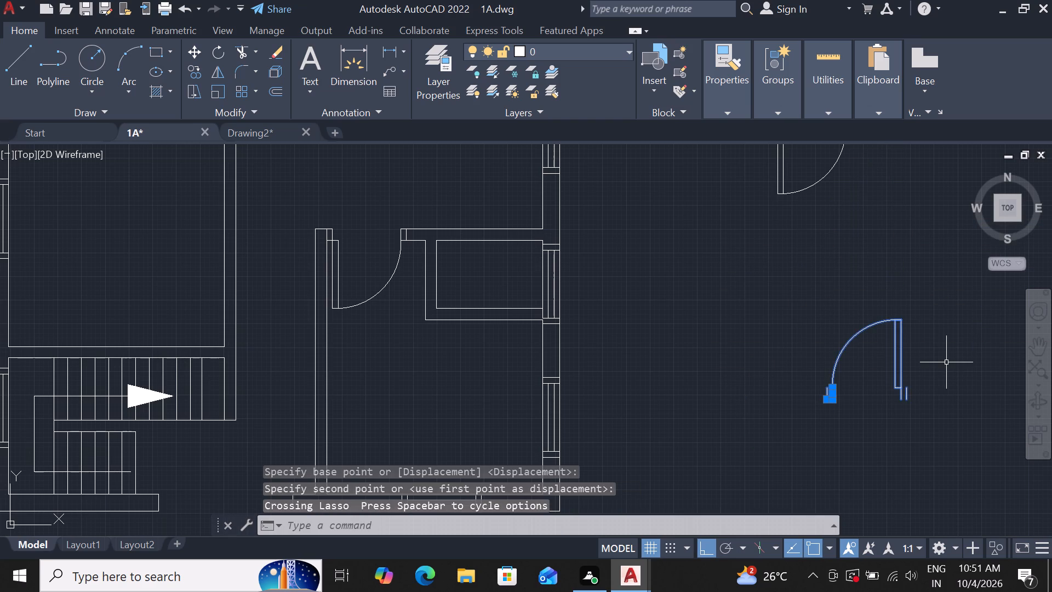
type("RO")
key("space")
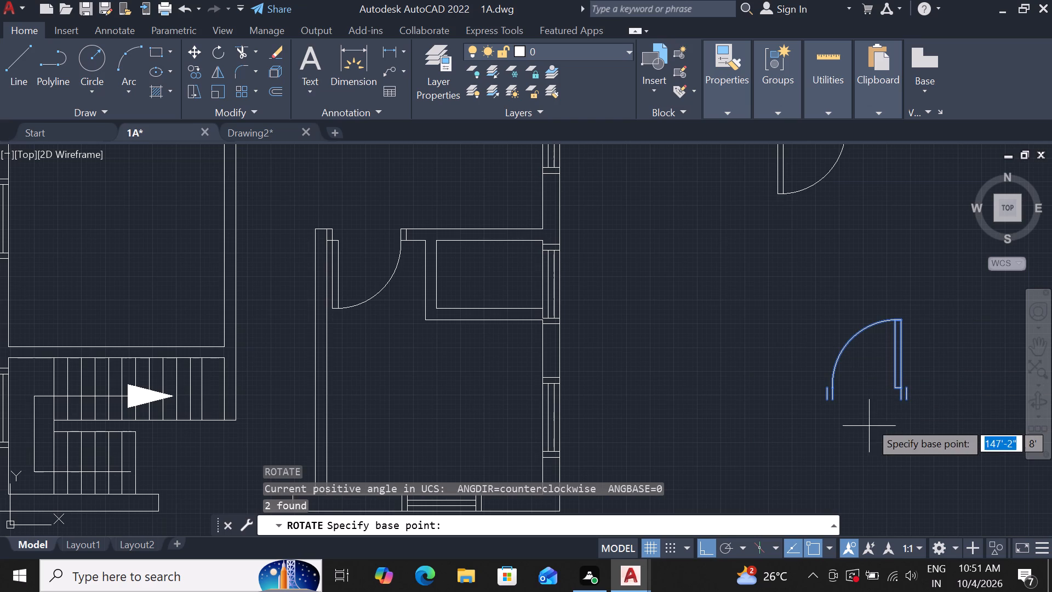
left_click(901, 401)
left_click(924, 348)
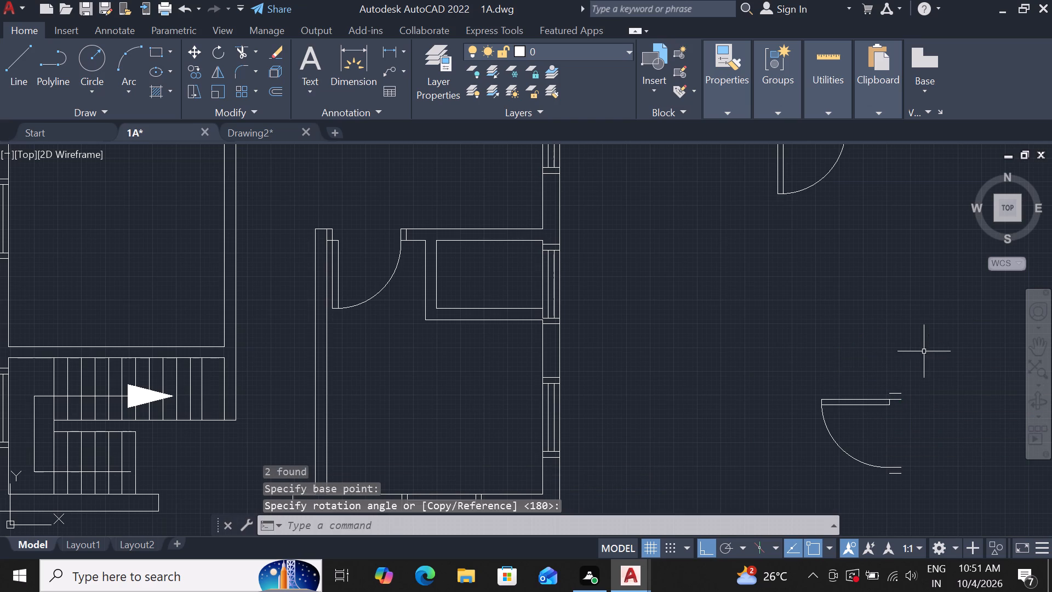
Move the rotated door by its outer north jamb line's east end to the inner northeast corner of the room north of the staircase.
scroll(870, 436, "down", 2)
scroll(910, 481, "up", 2)
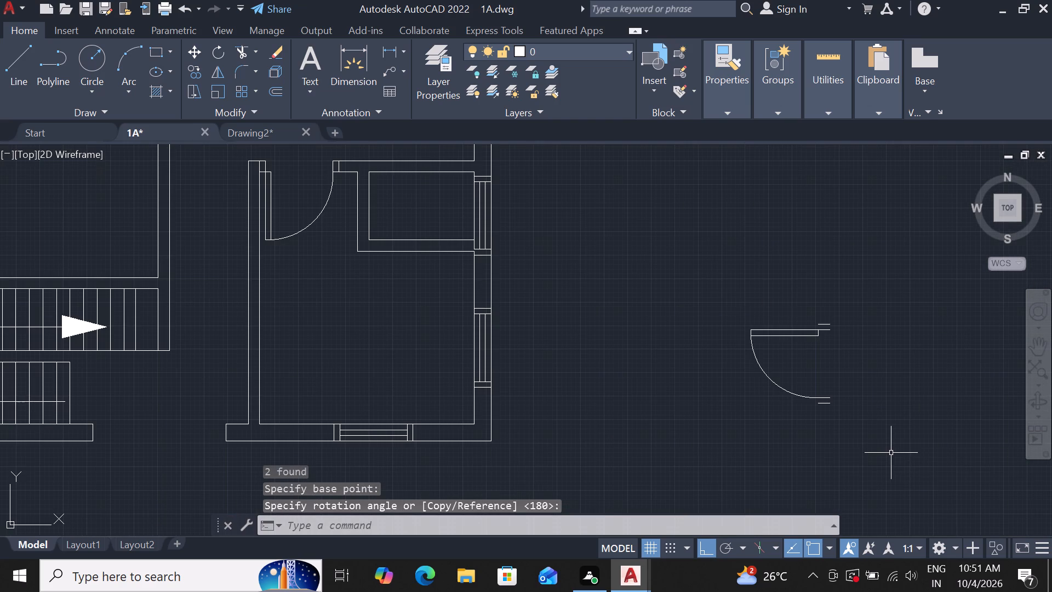
left_click_drag(695, 285, 709, 366)
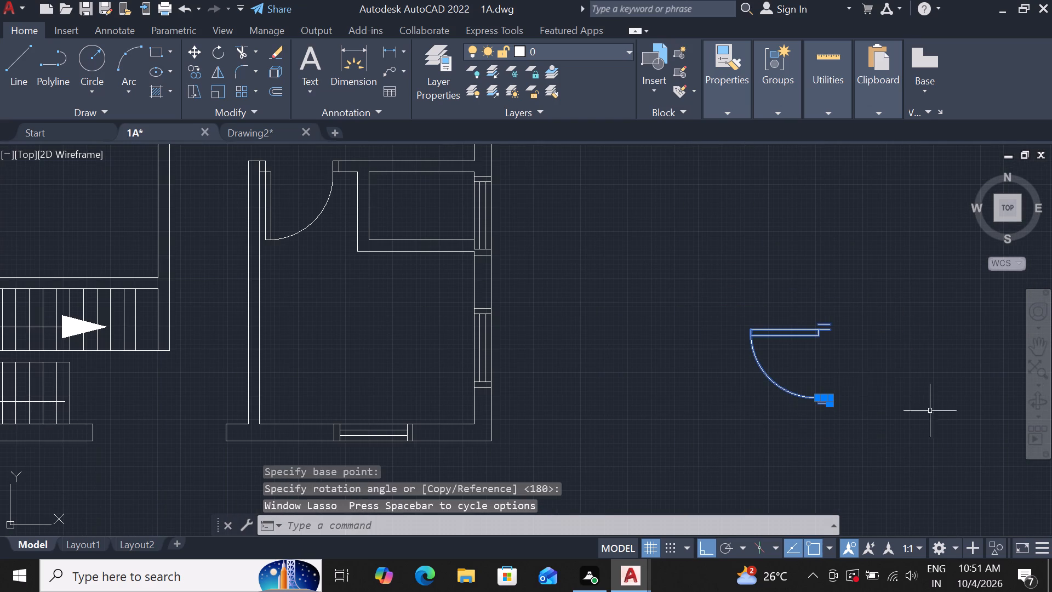
type("M")
key("space")
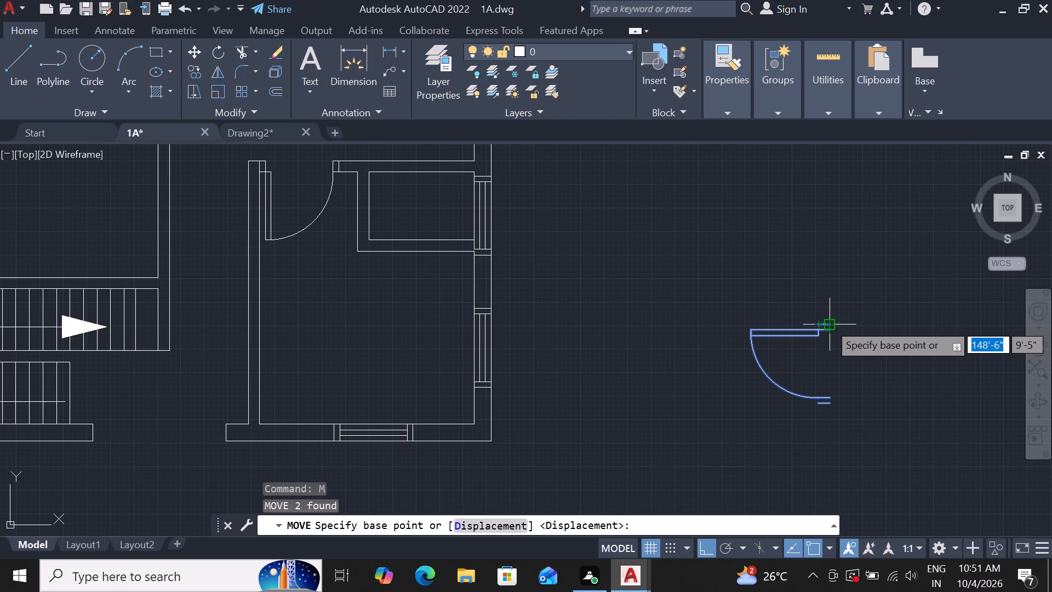
left_click(828, 323)
scroll(661, 246, "down", 4)
scroll(579, 237, "up", 3)
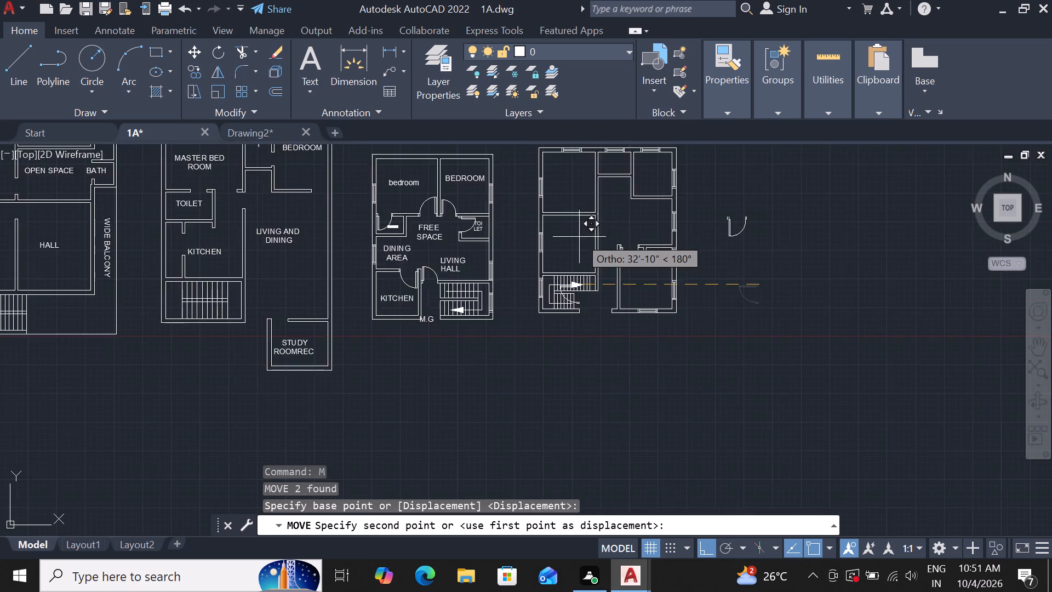
scroll(583, 237, "up", 1)
scroll(594, 234, "down", 2)
scroll(602, 208, "up", 2)
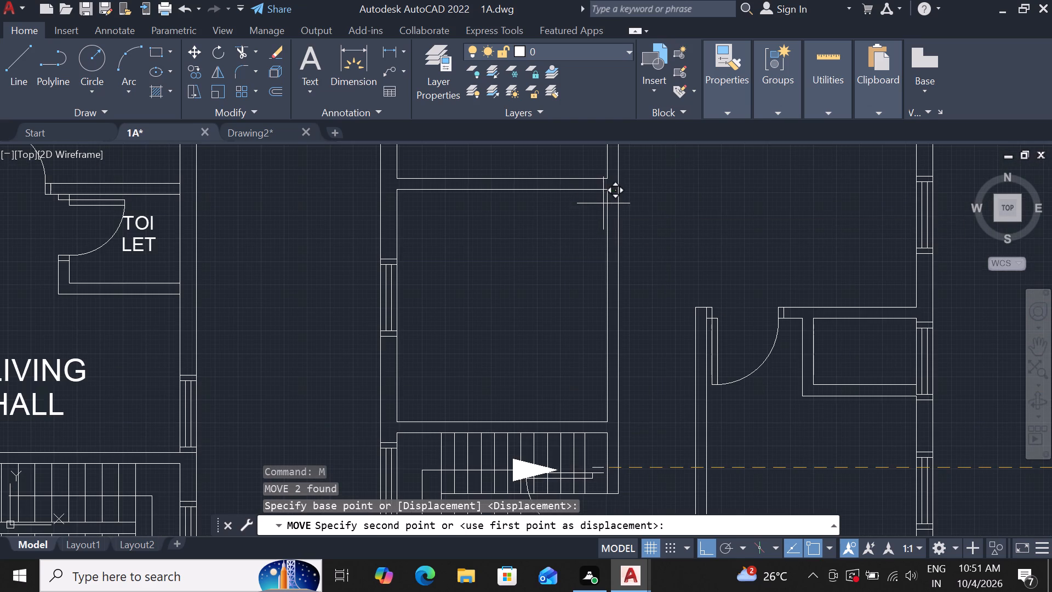
scroll(607, 192, "up", 3)
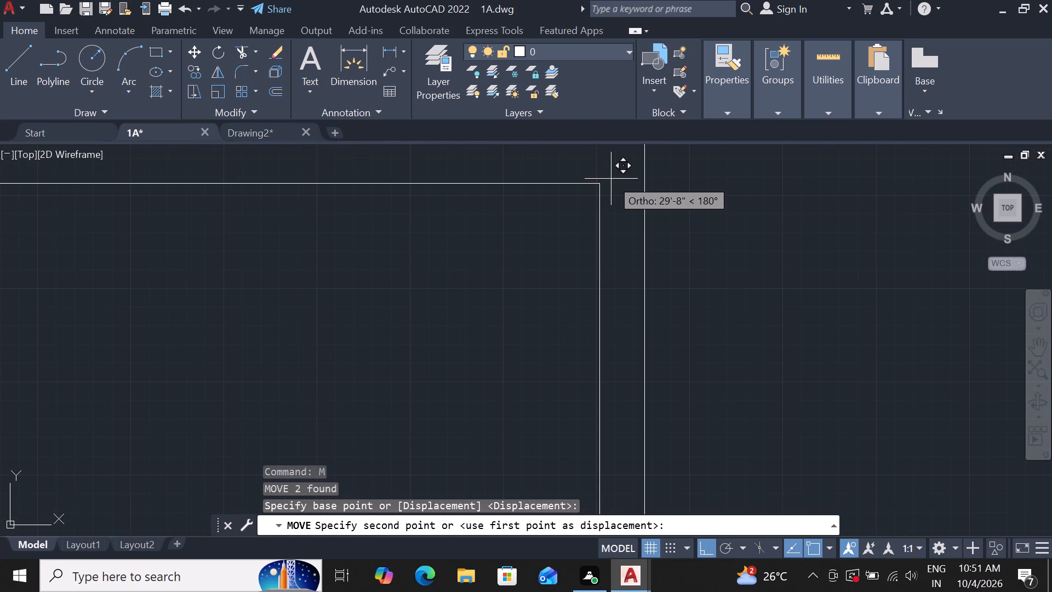
left_click(604, 188)
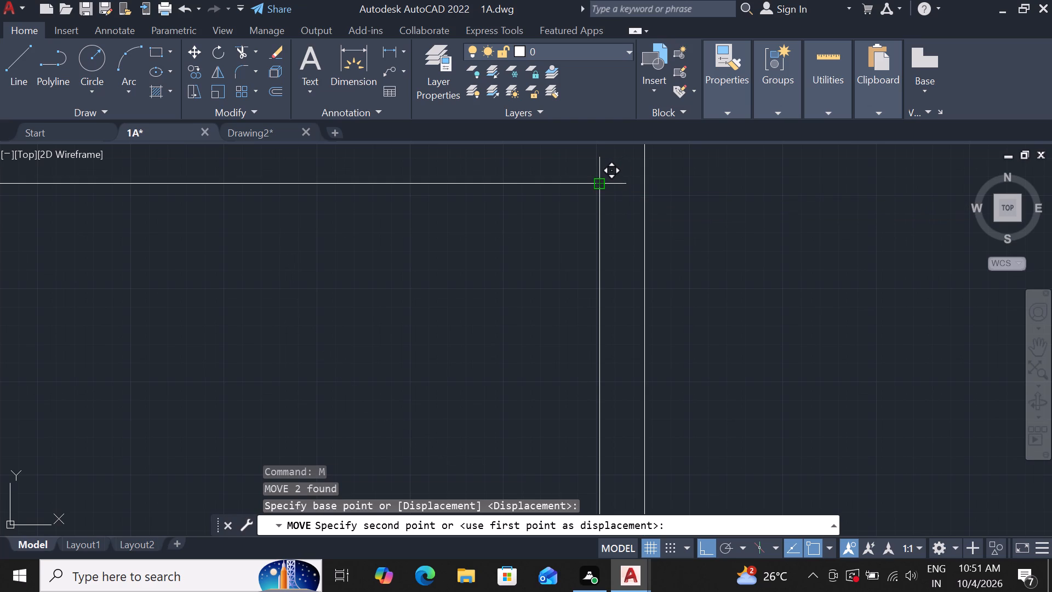
scroll(658, 224, "down", 2)
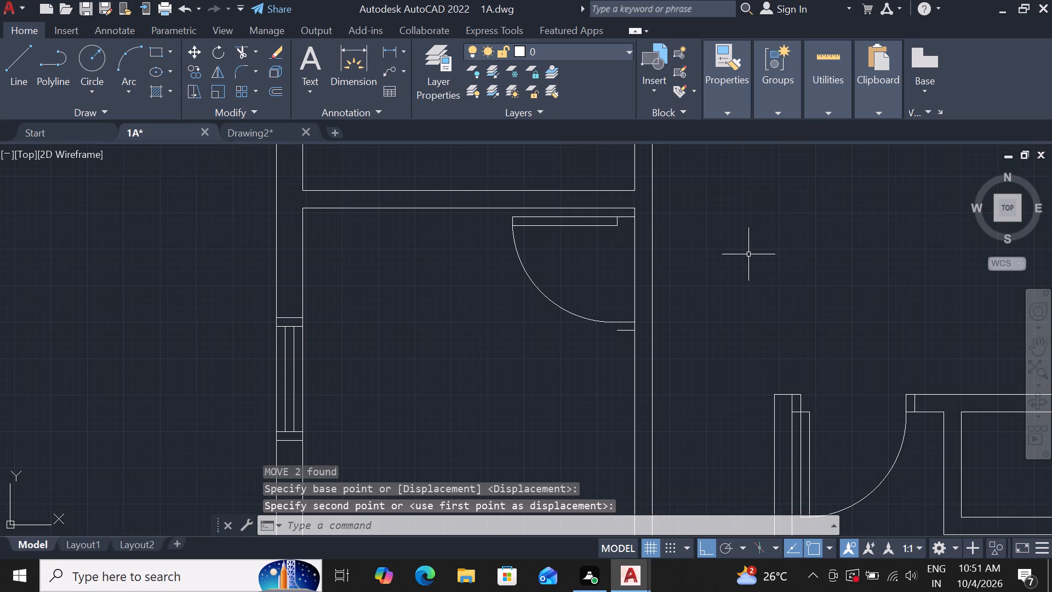
Undo the last placement of the rotated door in the room north of the staircase.
key("ctrl+z")
key("ctrl+z")
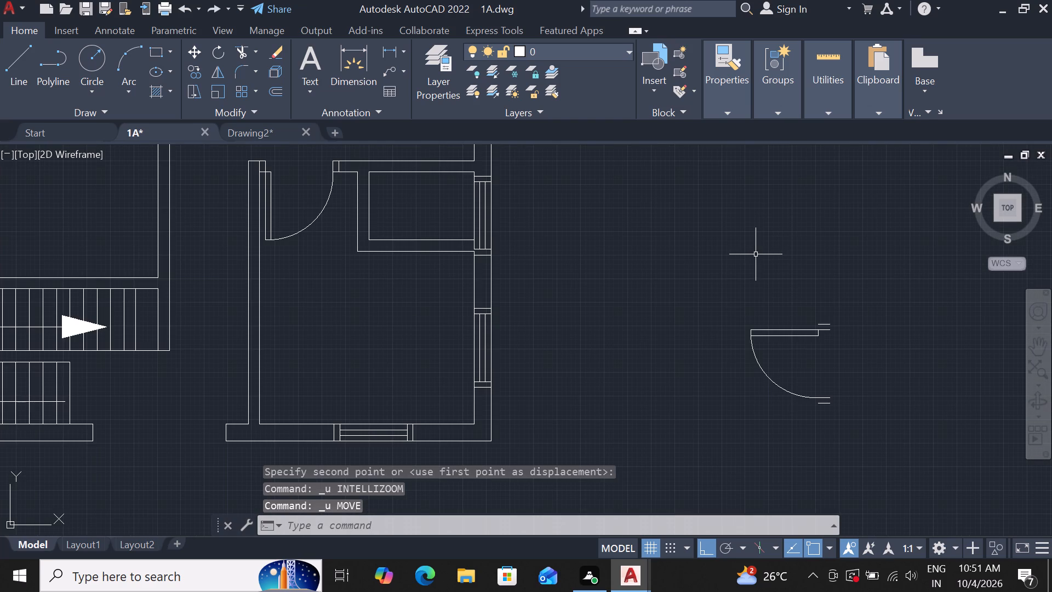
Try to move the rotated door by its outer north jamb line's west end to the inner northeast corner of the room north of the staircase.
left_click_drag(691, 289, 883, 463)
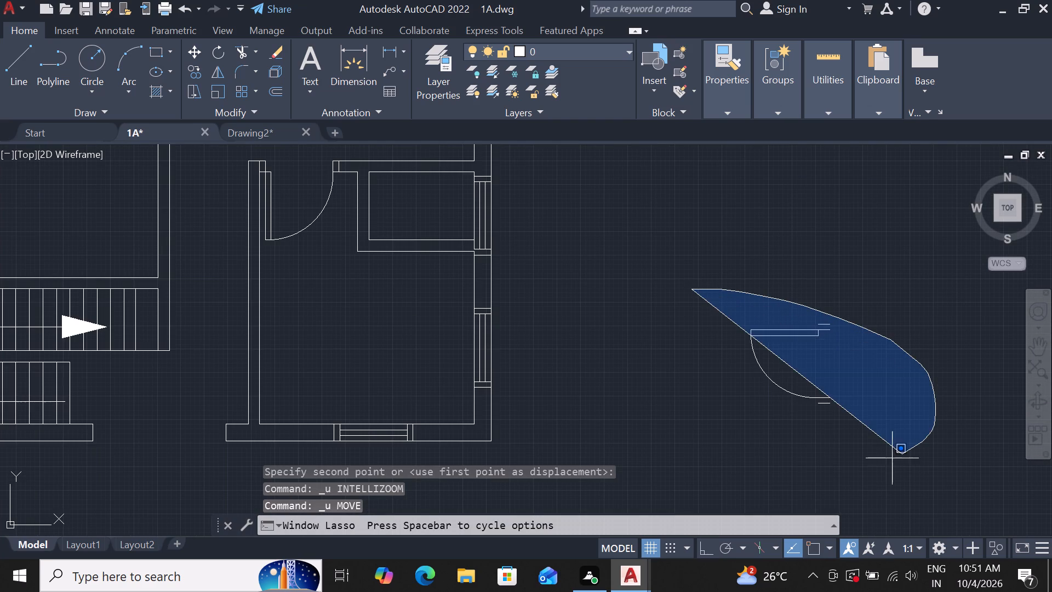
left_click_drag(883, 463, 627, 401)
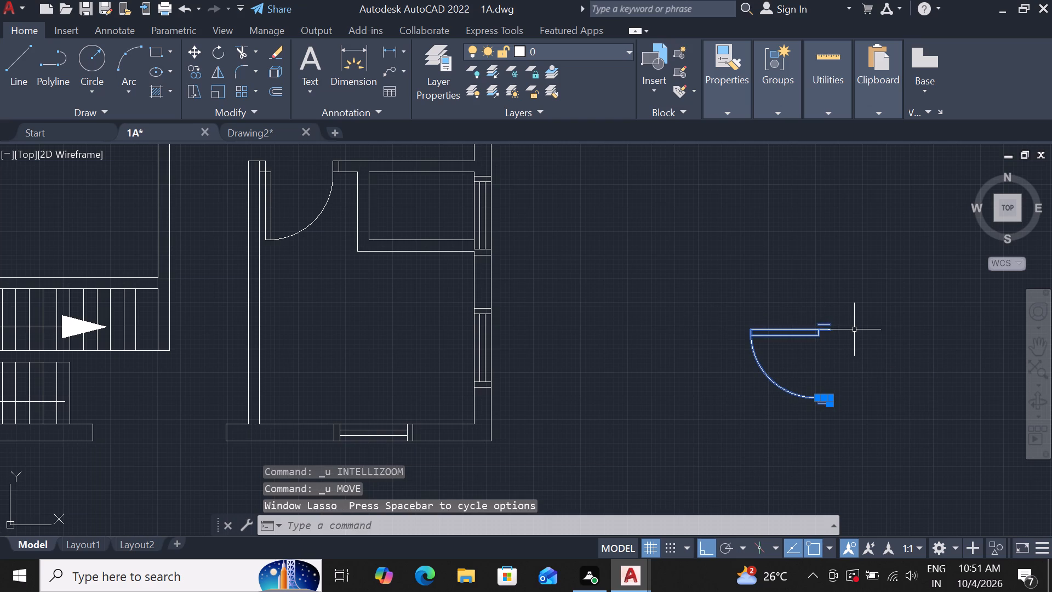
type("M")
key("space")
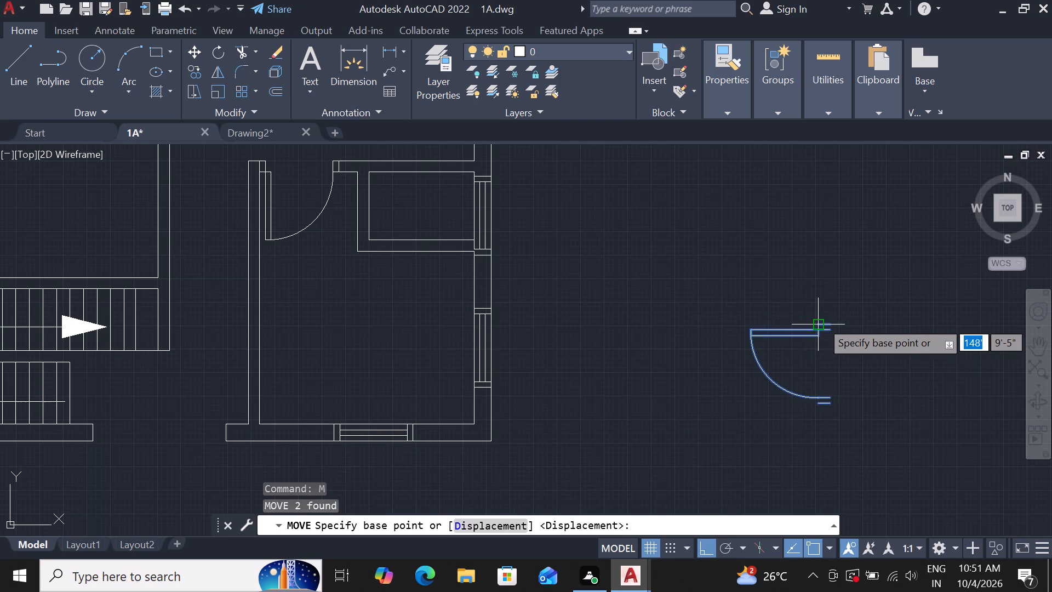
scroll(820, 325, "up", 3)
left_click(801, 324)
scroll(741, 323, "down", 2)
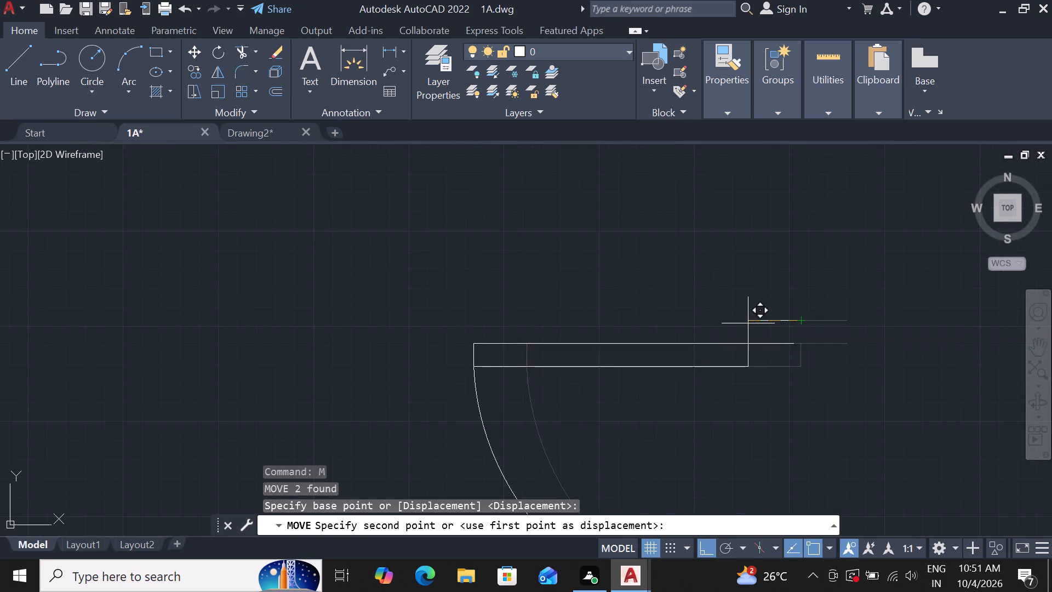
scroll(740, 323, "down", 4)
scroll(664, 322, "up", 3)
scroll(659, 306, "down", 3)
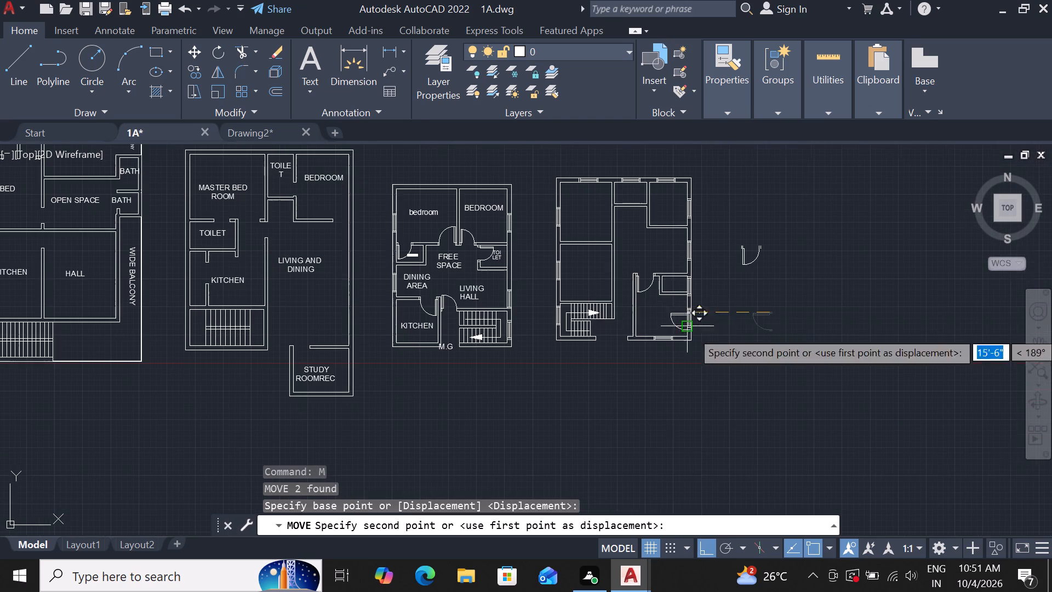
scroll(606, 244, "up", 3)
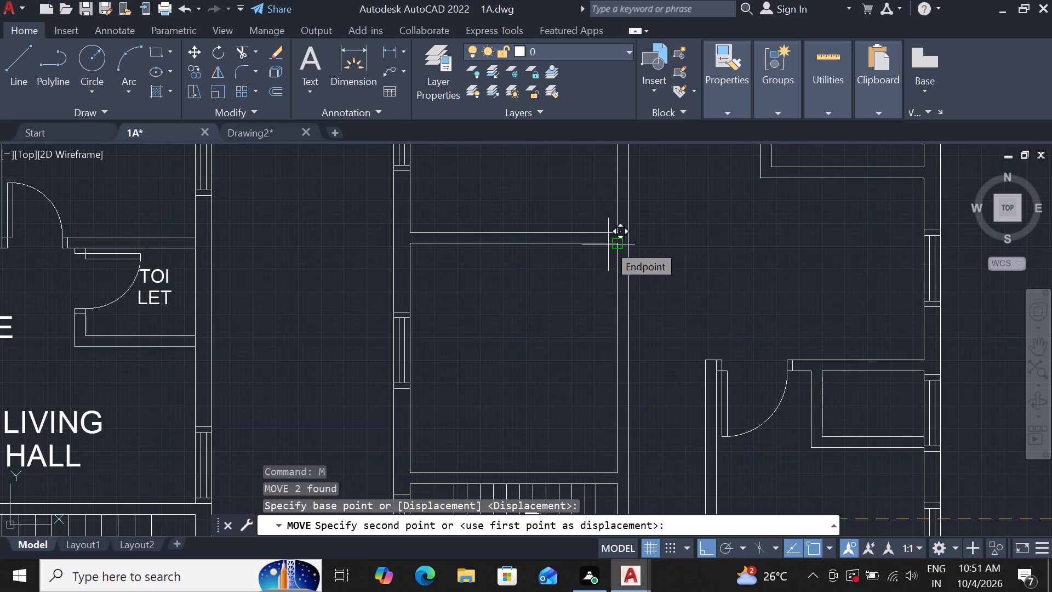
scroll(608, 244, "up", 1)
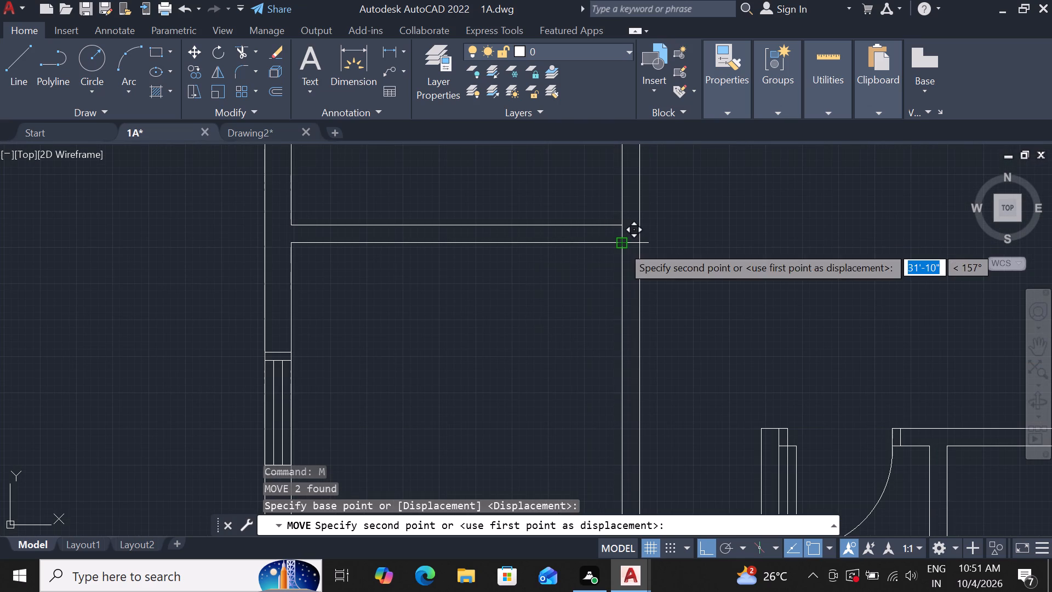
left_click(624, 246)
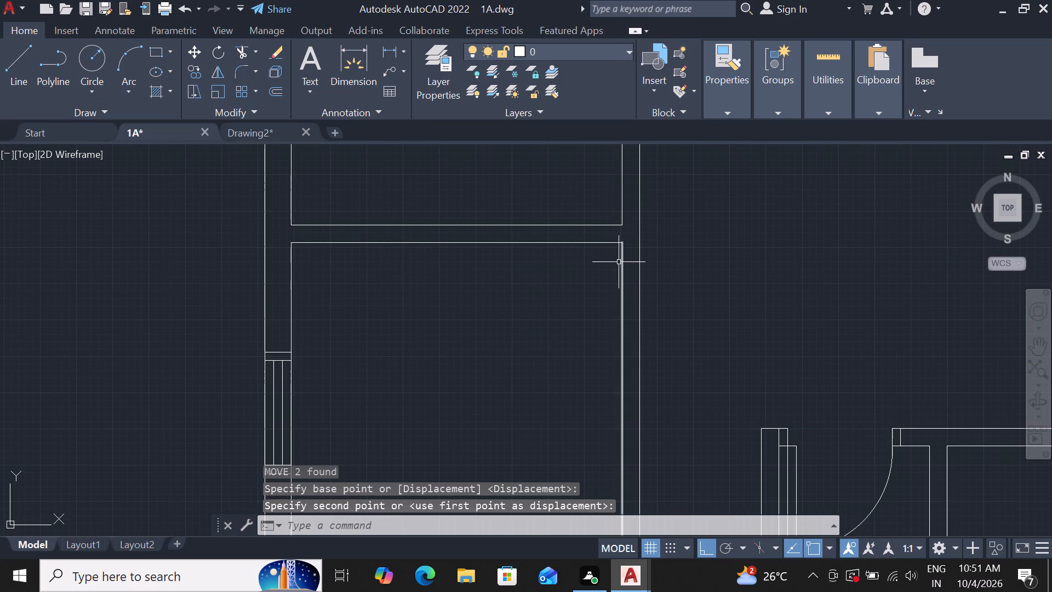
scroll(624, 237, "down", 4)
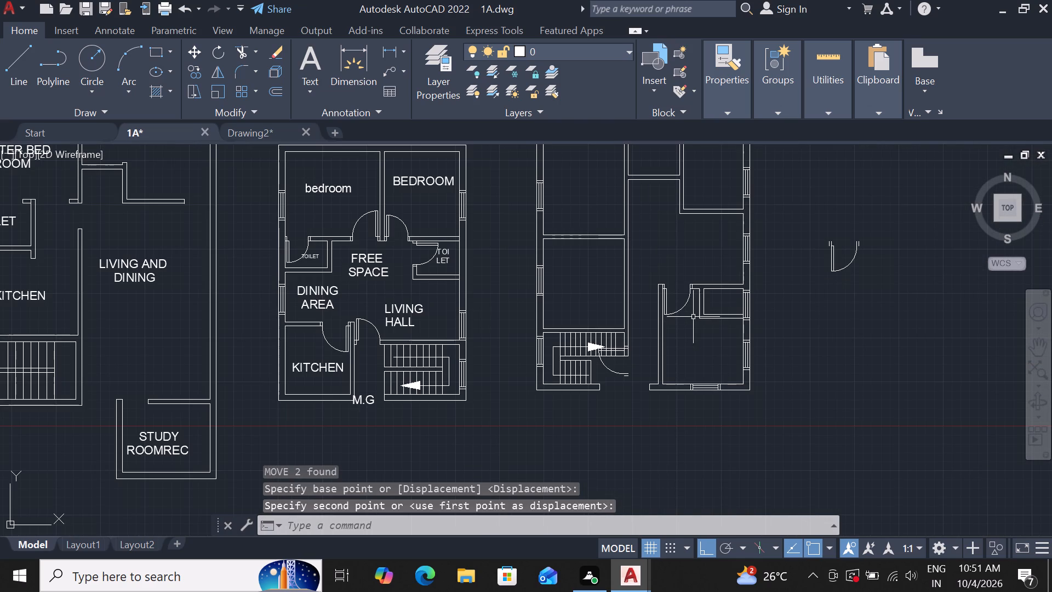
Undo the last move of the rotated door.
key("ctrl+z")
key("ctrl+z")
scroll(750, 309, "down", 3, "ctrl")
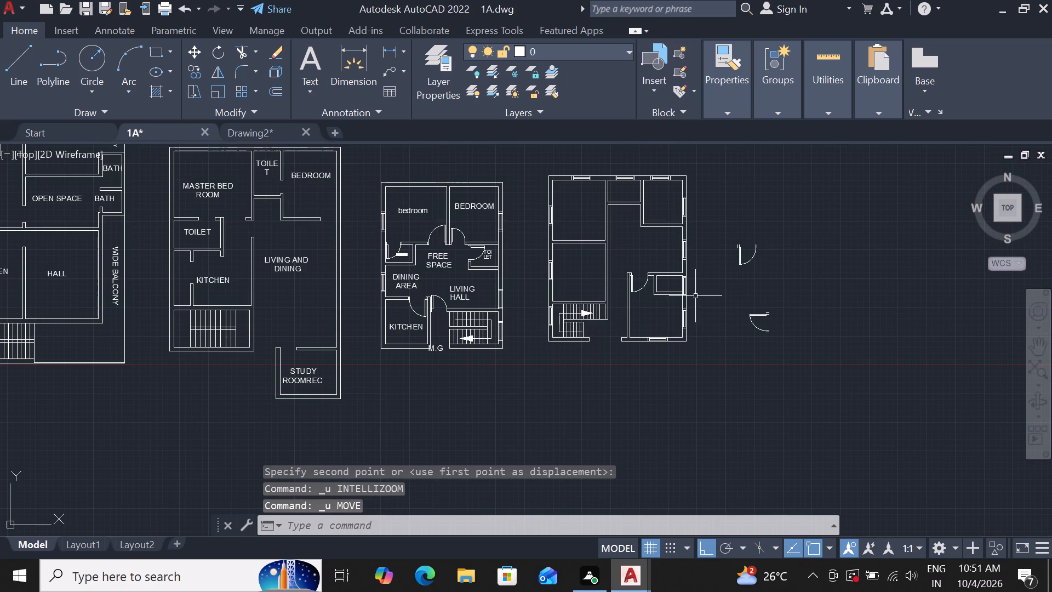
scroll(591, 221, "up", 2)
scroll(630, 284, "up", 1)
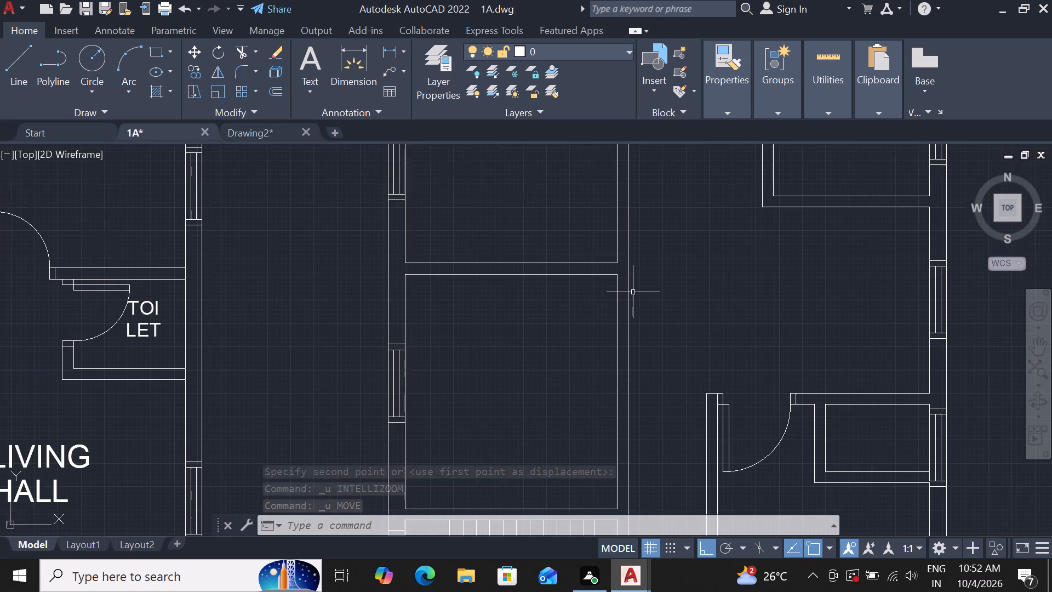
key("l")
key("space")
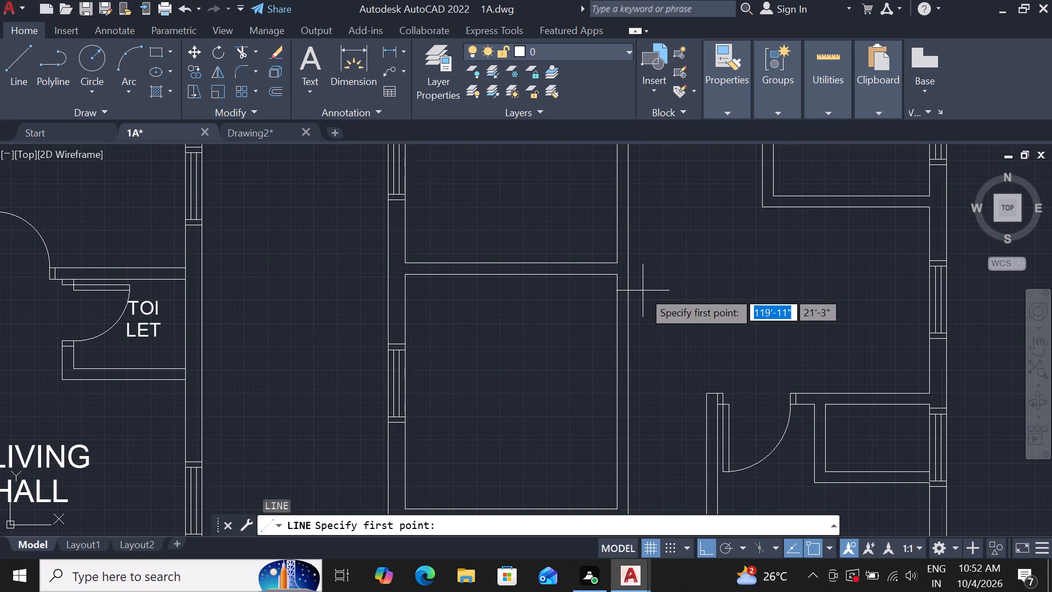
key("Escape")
Draw a 6" line east across the wall from the inner northeast corner of the room north of the staircase.
key("l")
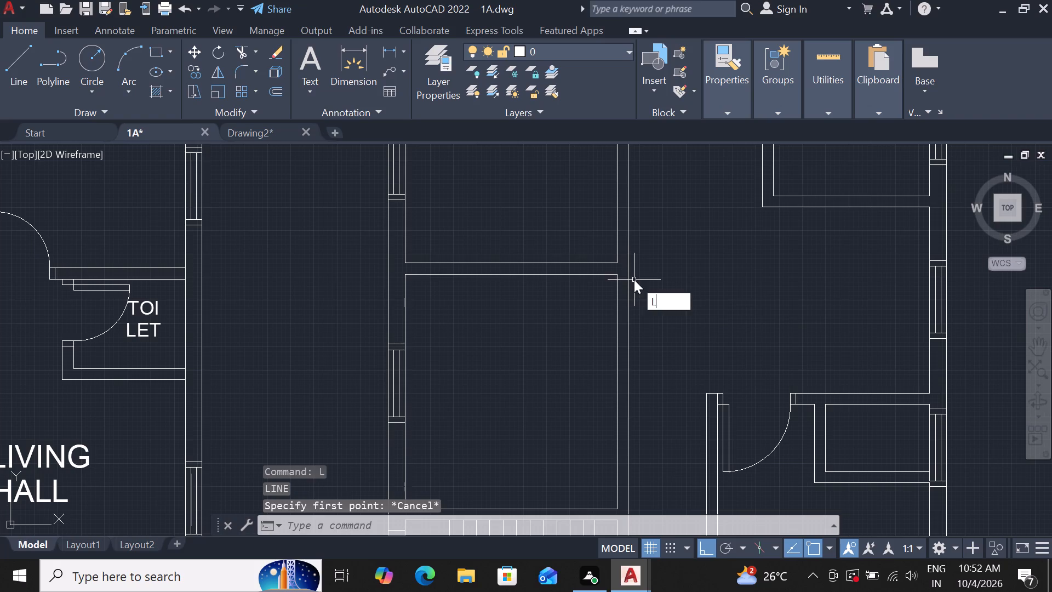
key("space")
left_click(620, 277)
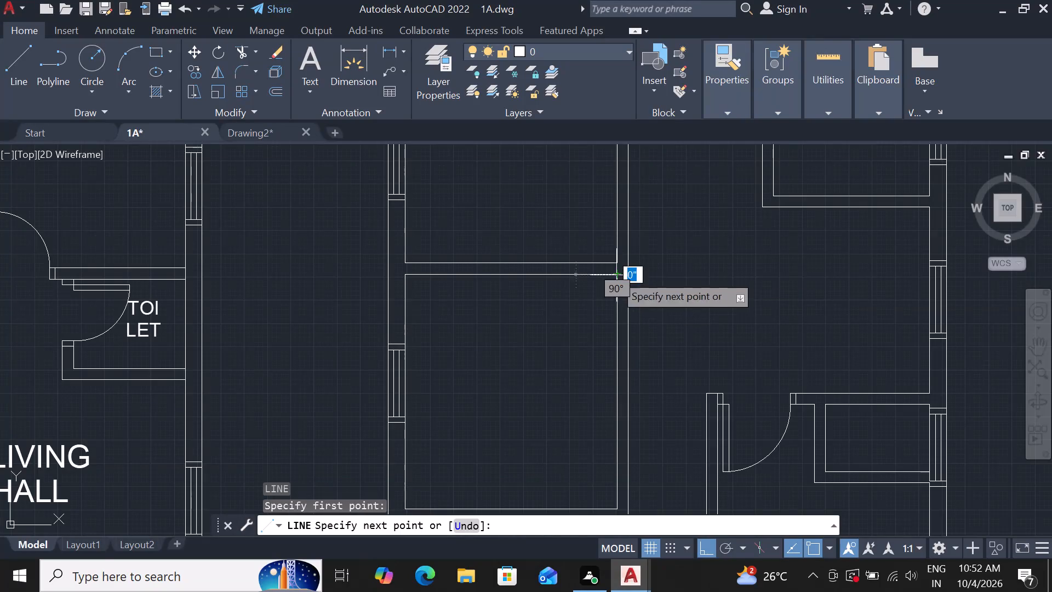
type("6\"")
key("Return")
key("Escape")
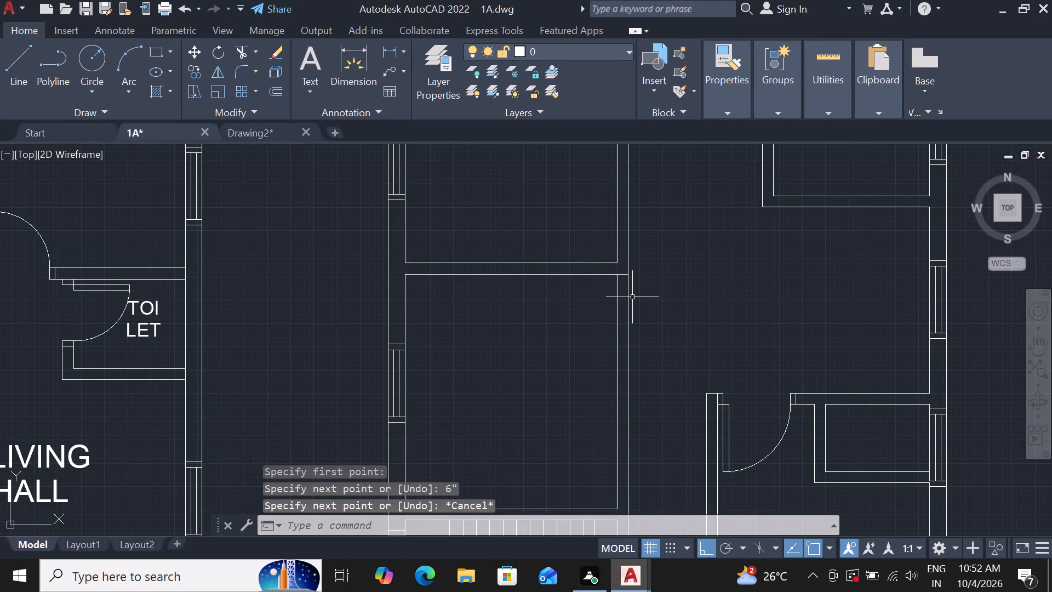
Offset the new 6" jamb line 3" south within the east wall.
scroll(628, 297, "up", 3)
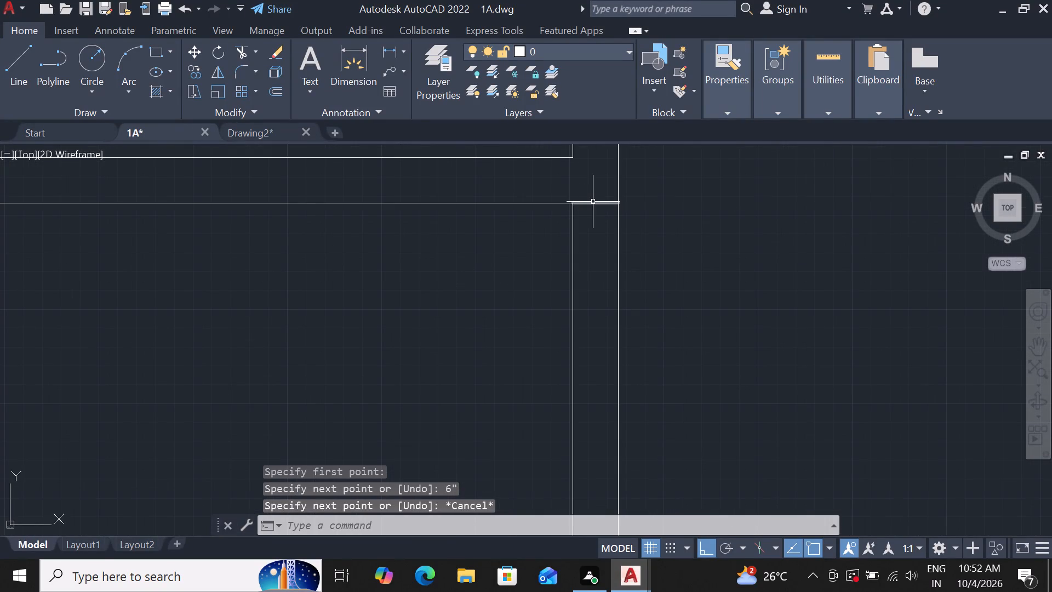
left_click(593, 202)
type("OF")
key("space")
key("3")
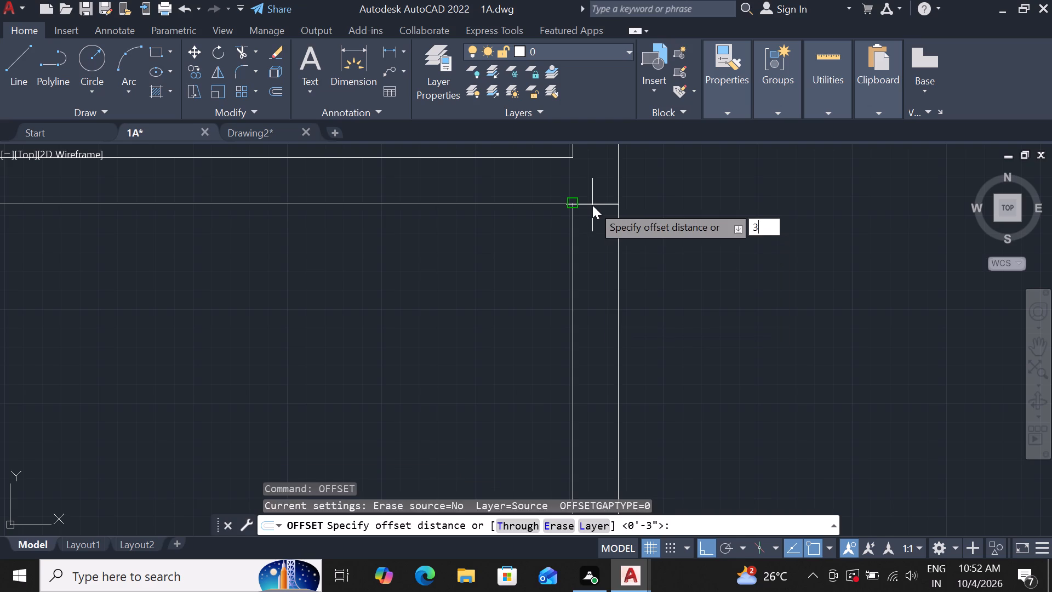
key("shift+quotedbl")
key("Return")
left_click(600, 266)
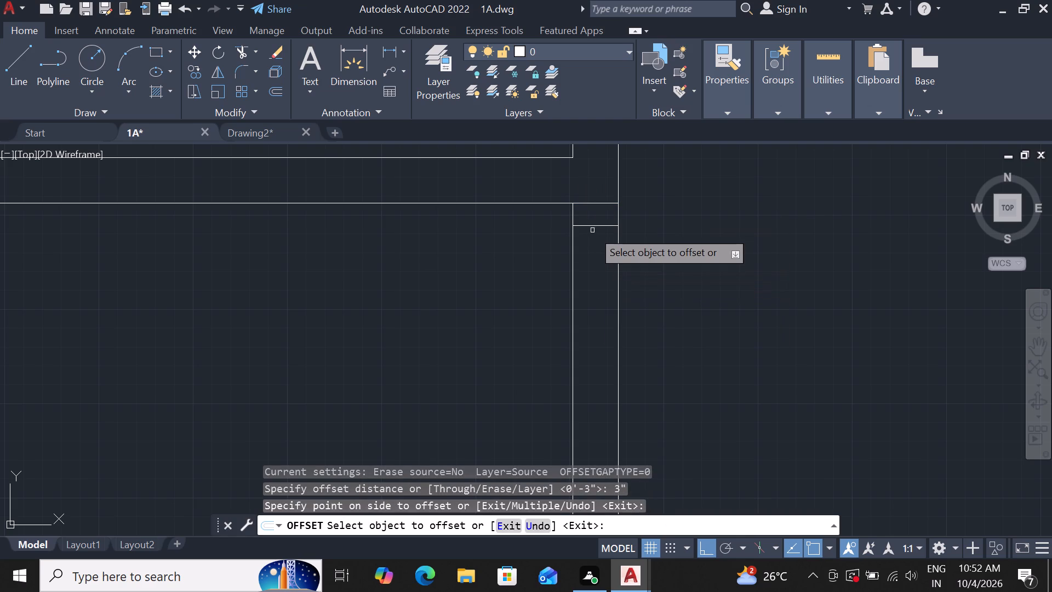
key("Escape")
Offset the inner north jamb line 3' south to mark the other side of the door opening.
type("OF")
key("space")
type("3'")
key("Return")
left_click_drag(596, 226, 596, 232)
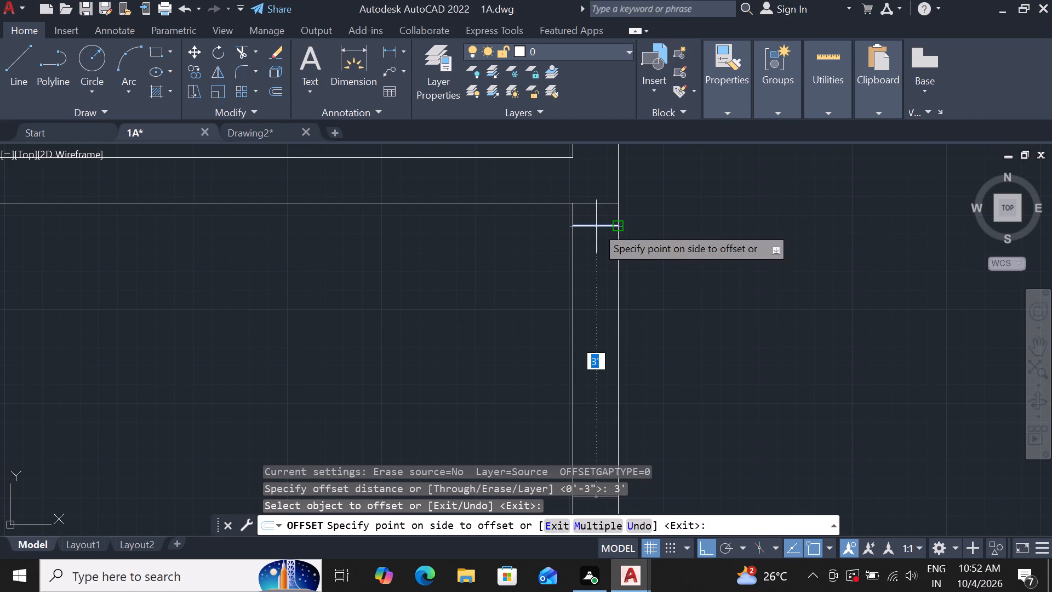
left_click_drag(601, 311, 599, 286)
scroll(597, 247, "down", 4)
scroll(604, 362, "up", 2)
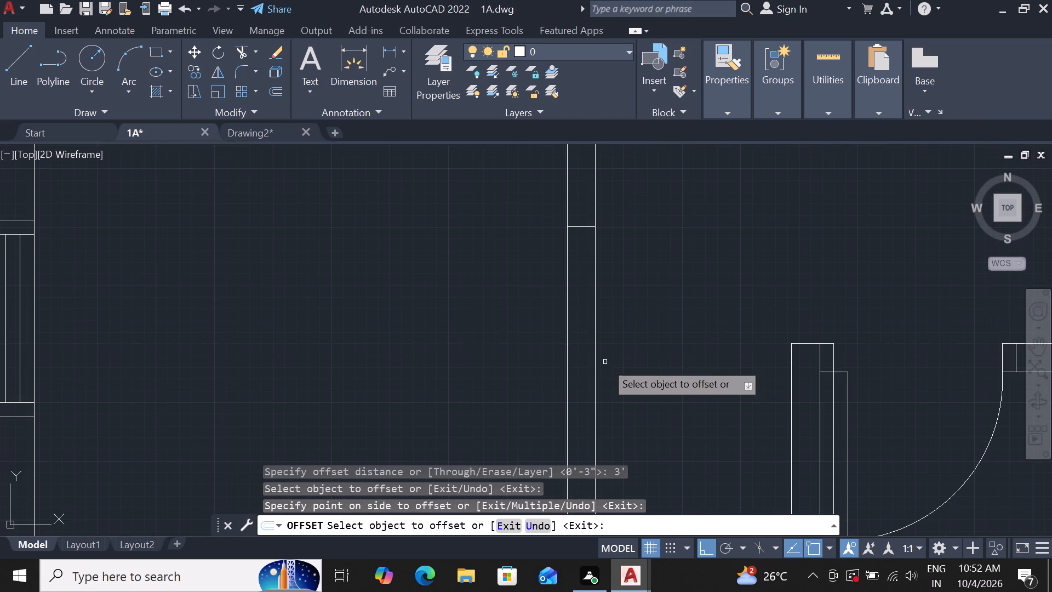
key("Escape")
Offset the south jamb line of the opening 3" further south to complete the frame.
key("o")
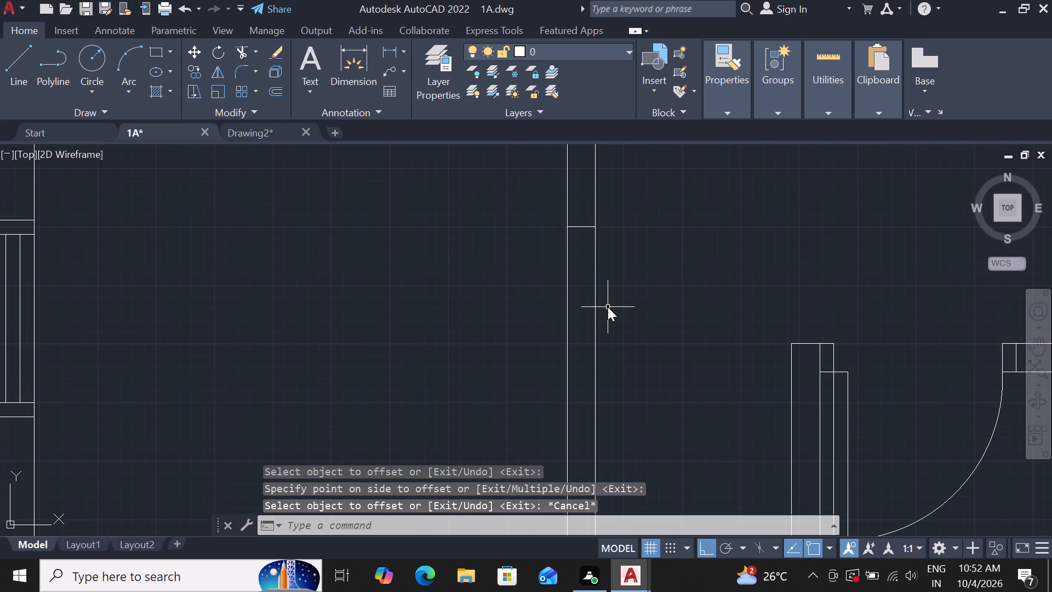
type("F 3")
key("shift+quotedbl")
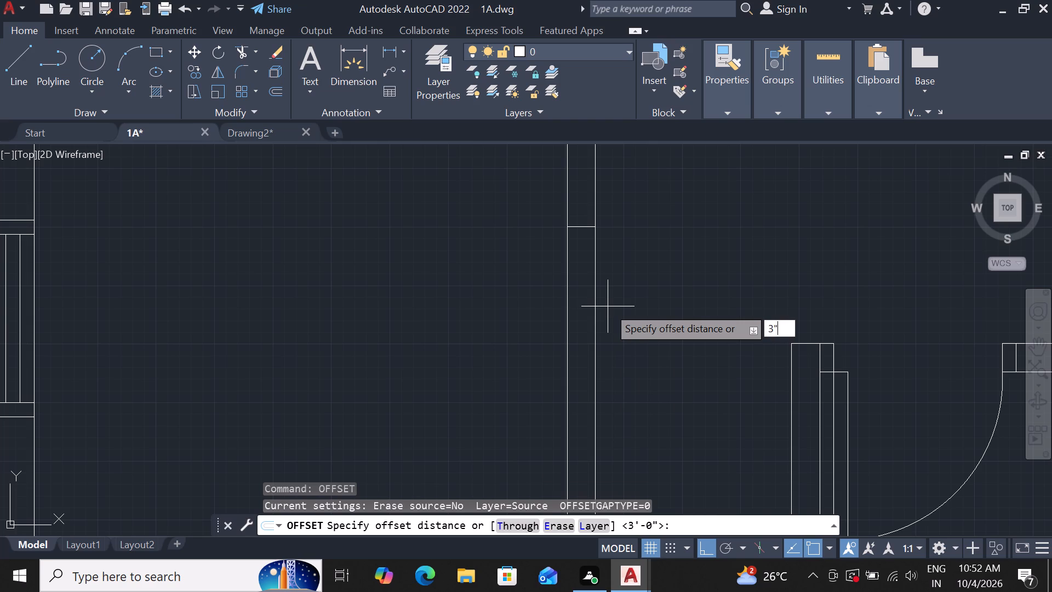
key("Return")
left_click(586, 226)
left_click(578, 261)
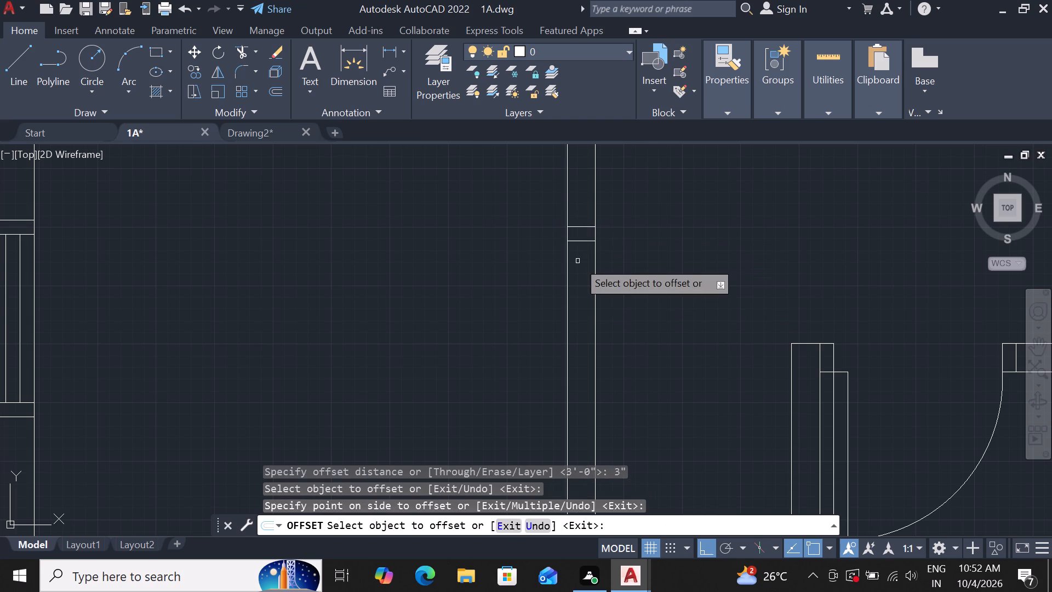
scroll(588, 291, "down", 1)
key("Escape")
Trim both east wall lines between the inner jamb lines to clear the door opening.
type("TR")
key("space")
key("space")
left_click_drag(540, 227, 579, 217)
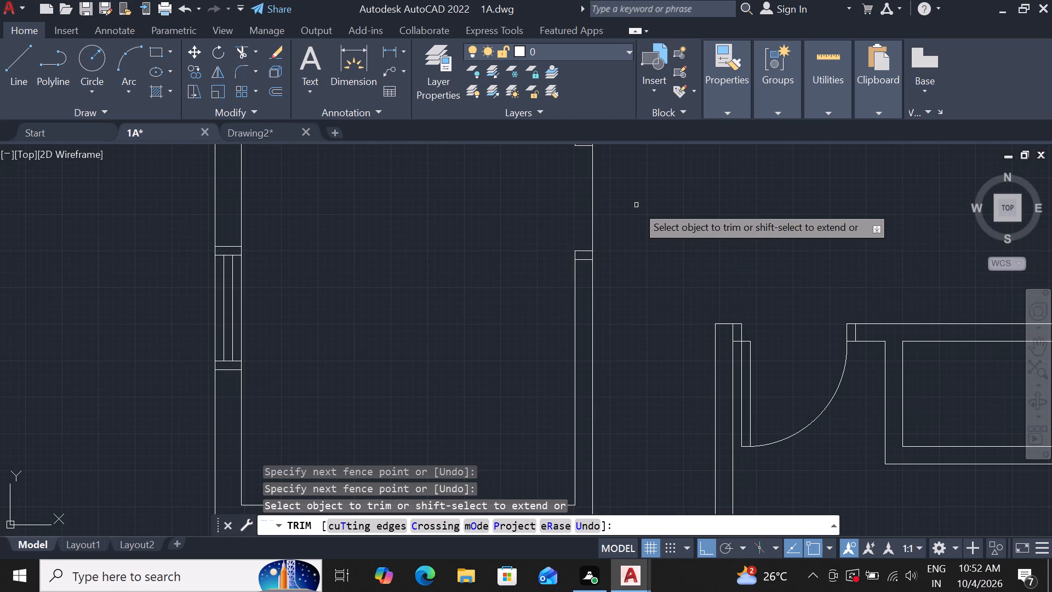
left_click(594, 218)
scroll(628, 254, "down", 2)
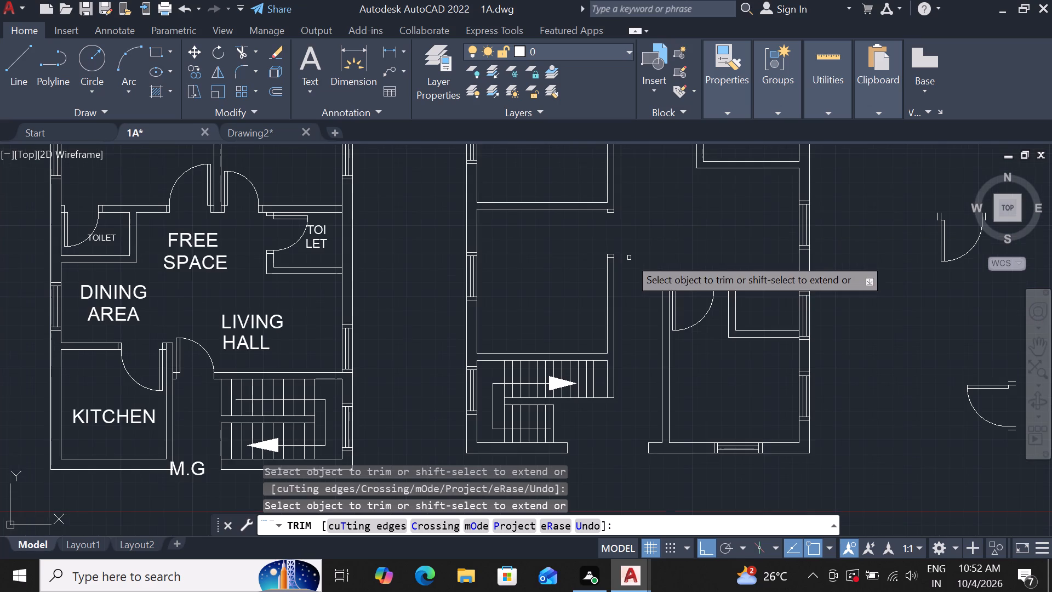
key("Escape")
Draw a 3' by 3" door leaf rectangle extending west into the room from the west end of the inner north jamb line.
scroll(611, 192, "up", 3)
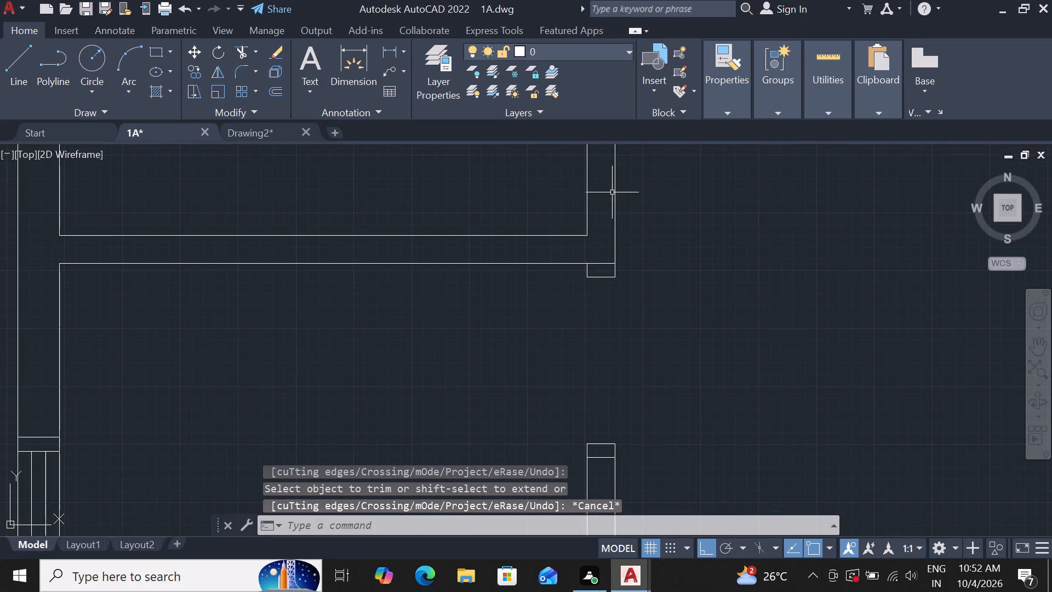
type("REC")
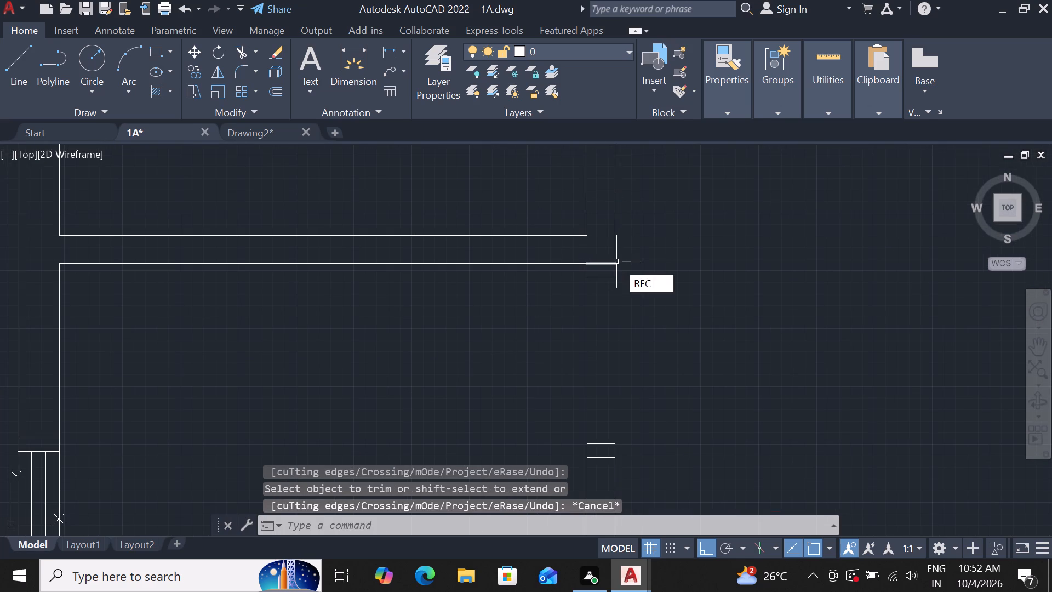
key("space")
left_click_drag(592, 274, 586, 278)
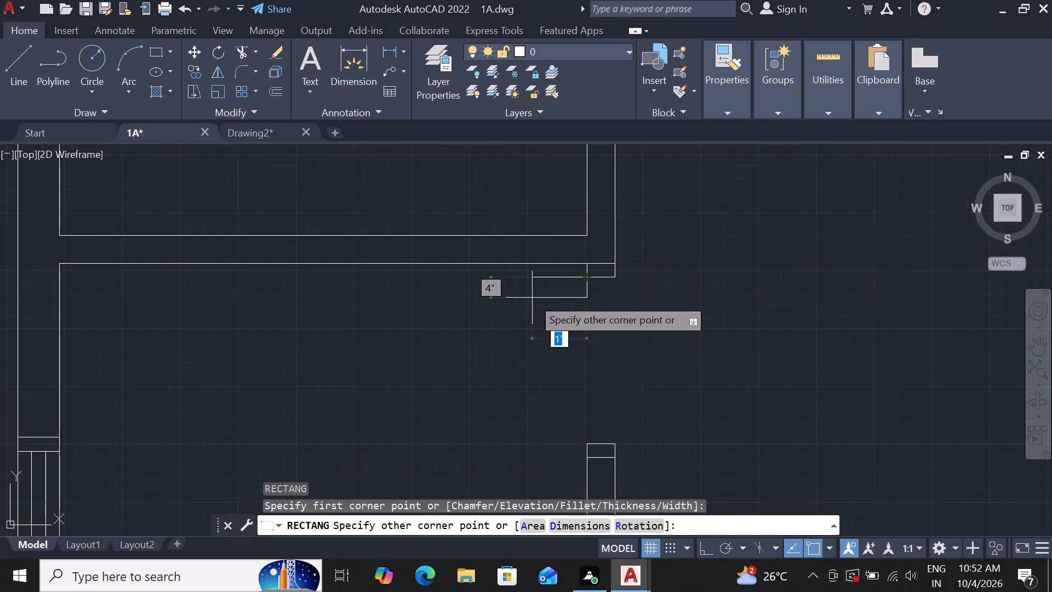
type("3'")
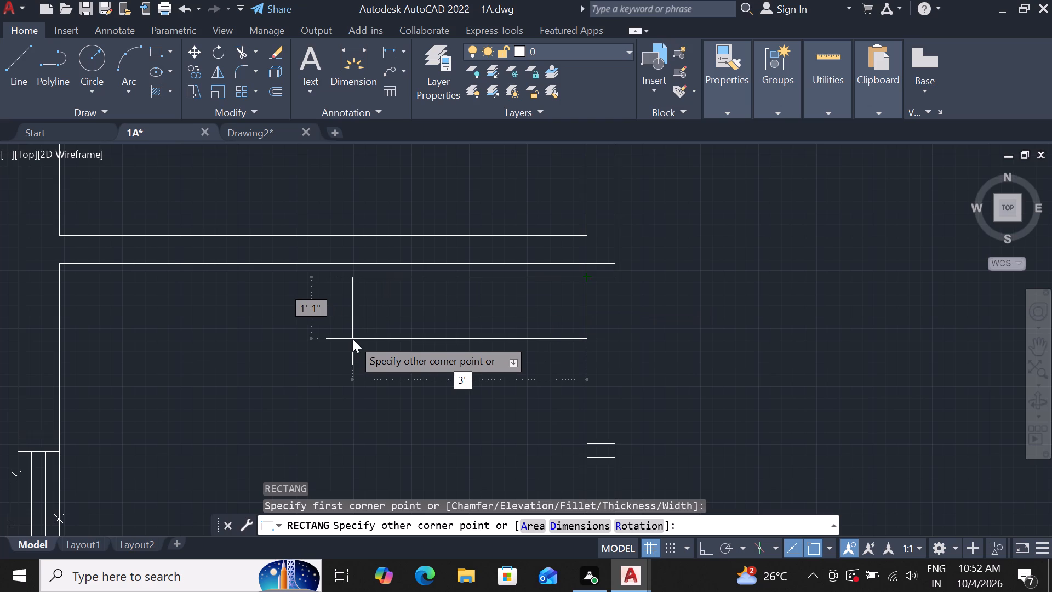
key("BackSpace")
key("BackSpace")
key("d")
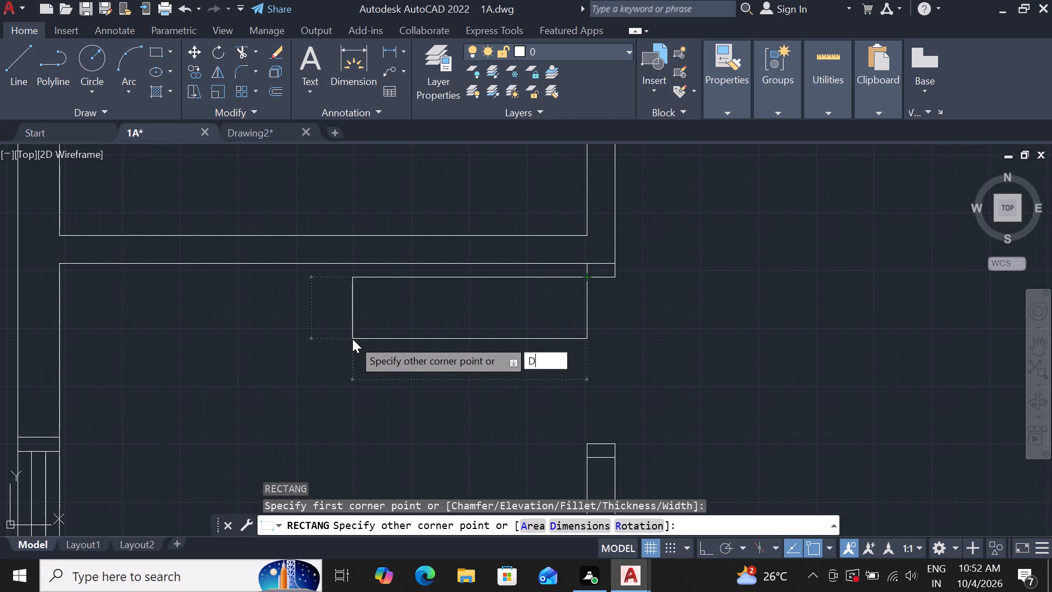
key("Return")
type("3'")
key("Return")
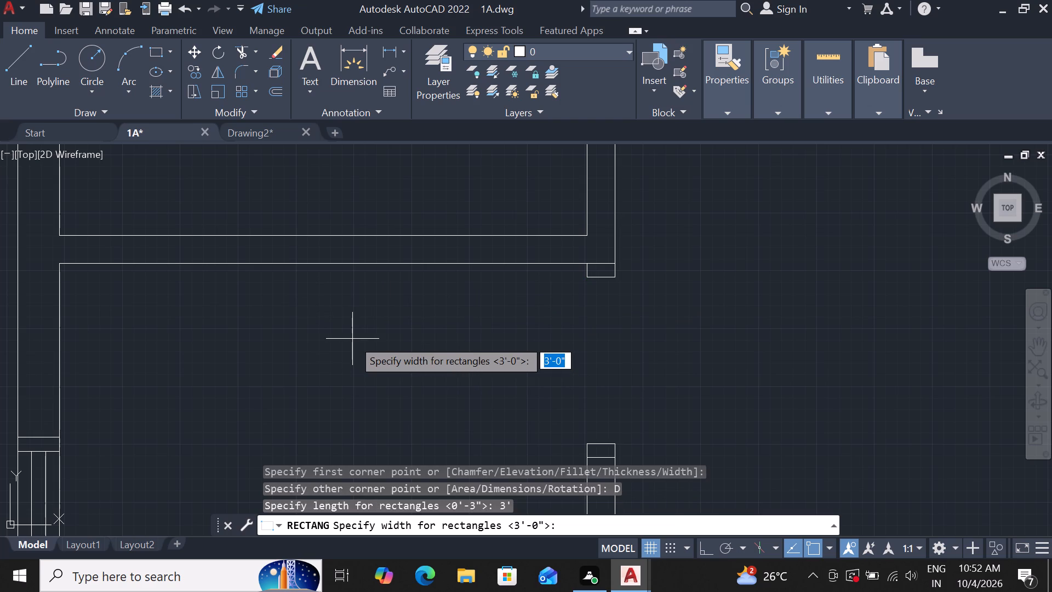
key("3")
key("shift+quotedbl")
key("Return")
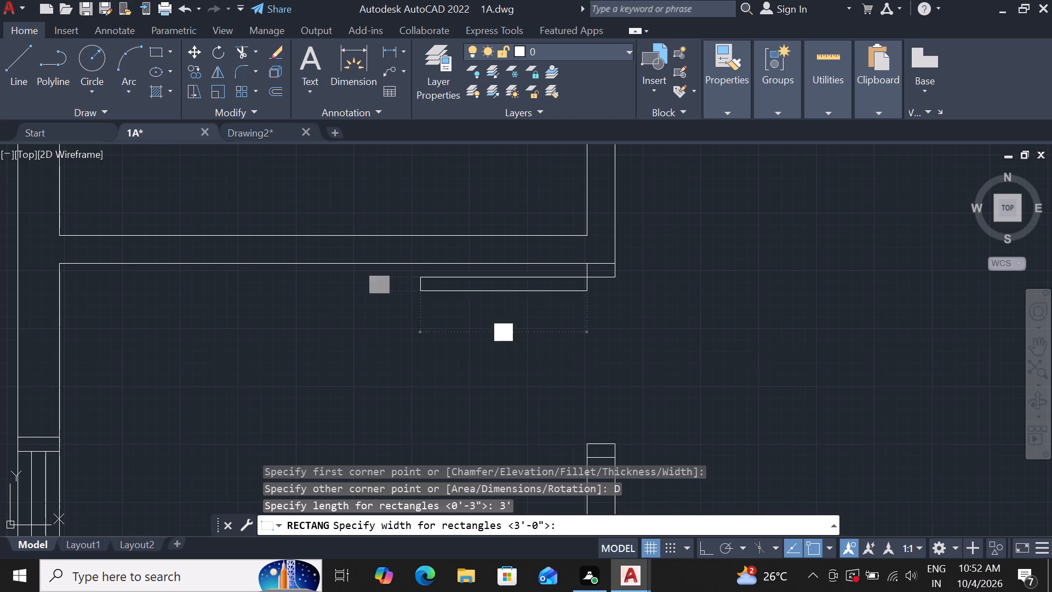
left_click(352, 339)
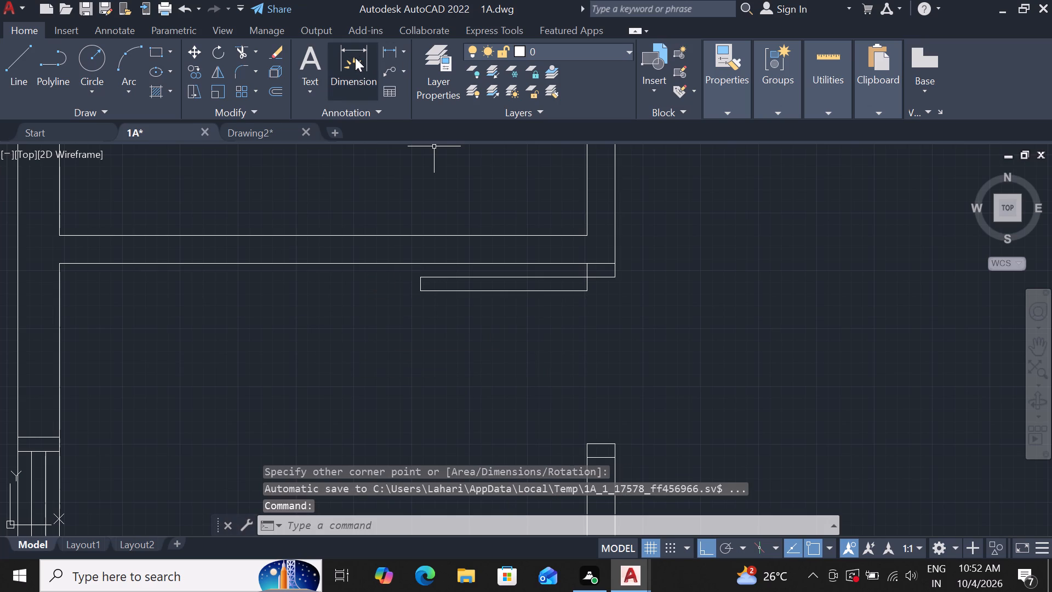
Draw a three-point swing arc from the door leaf's west end to the west end of the opening's south jamb.
left_click(134, 94)
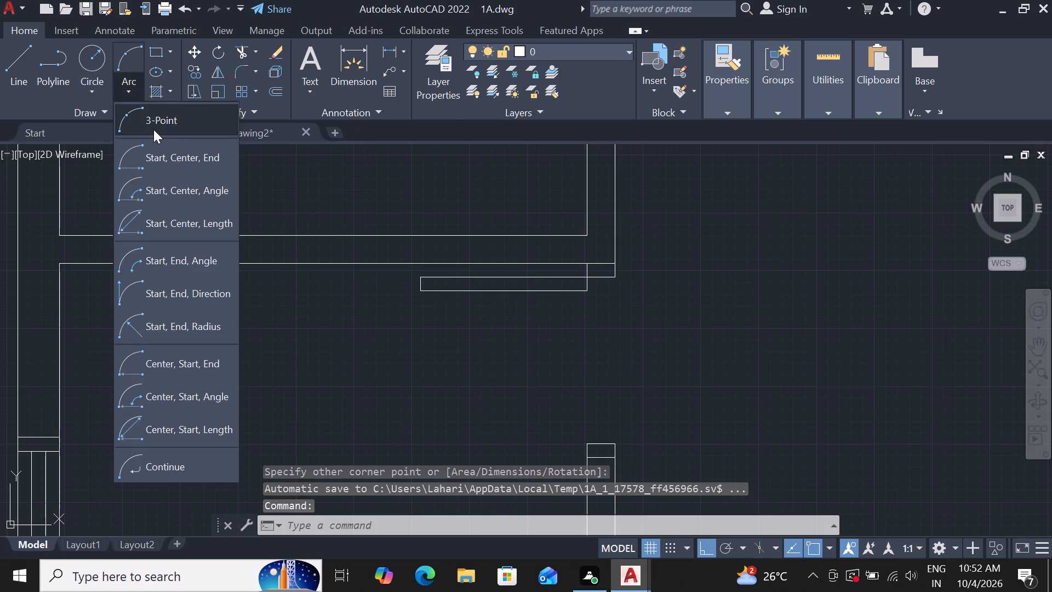
left_click_drag(153, 129, 195, 127)
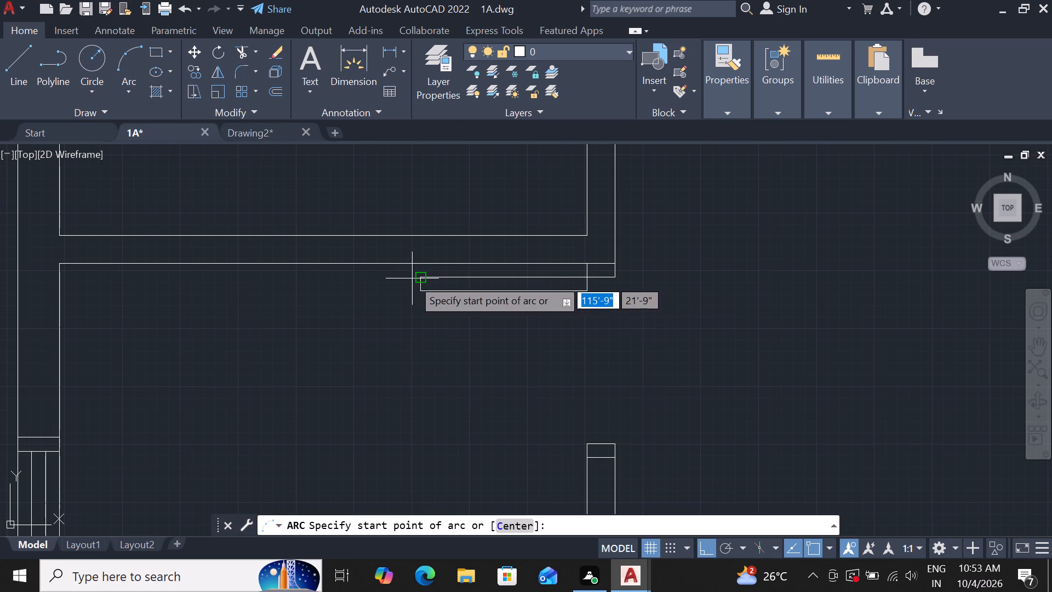
left_click(420, 276)
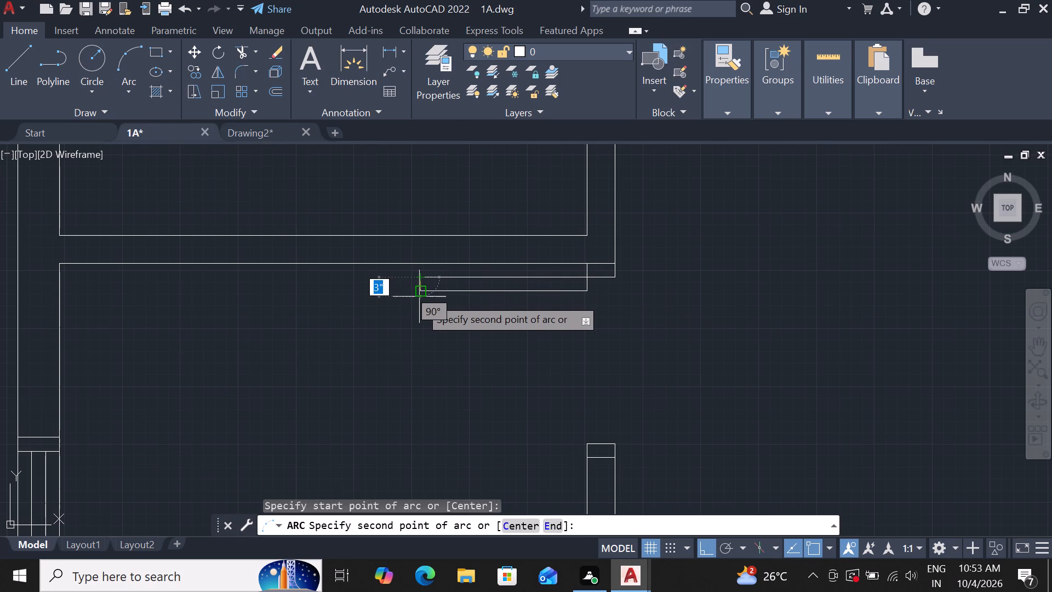
left_click(417, 292)
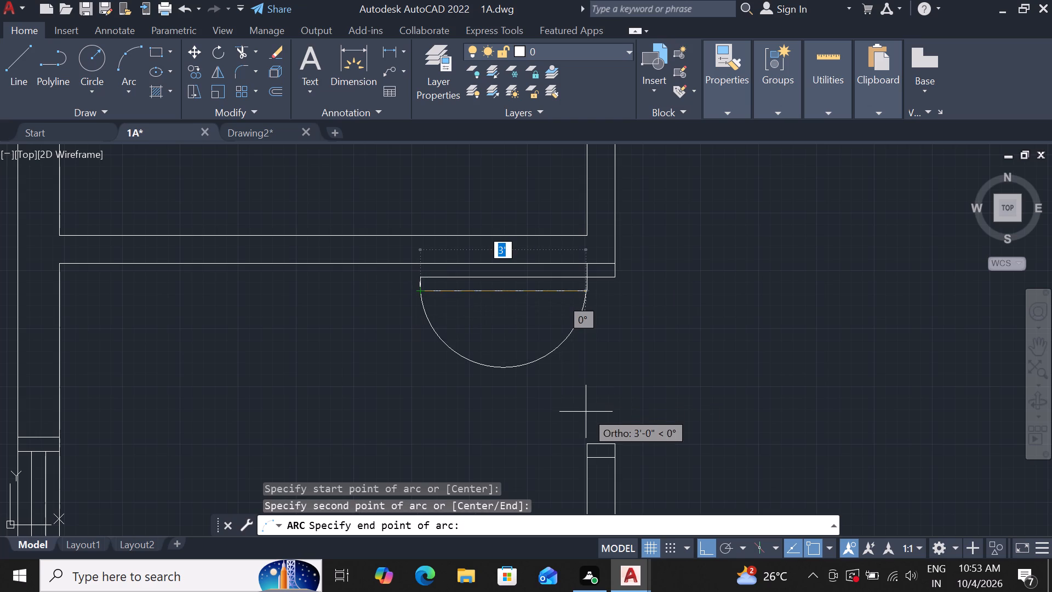
left_click(587, 449)
key("Escape")
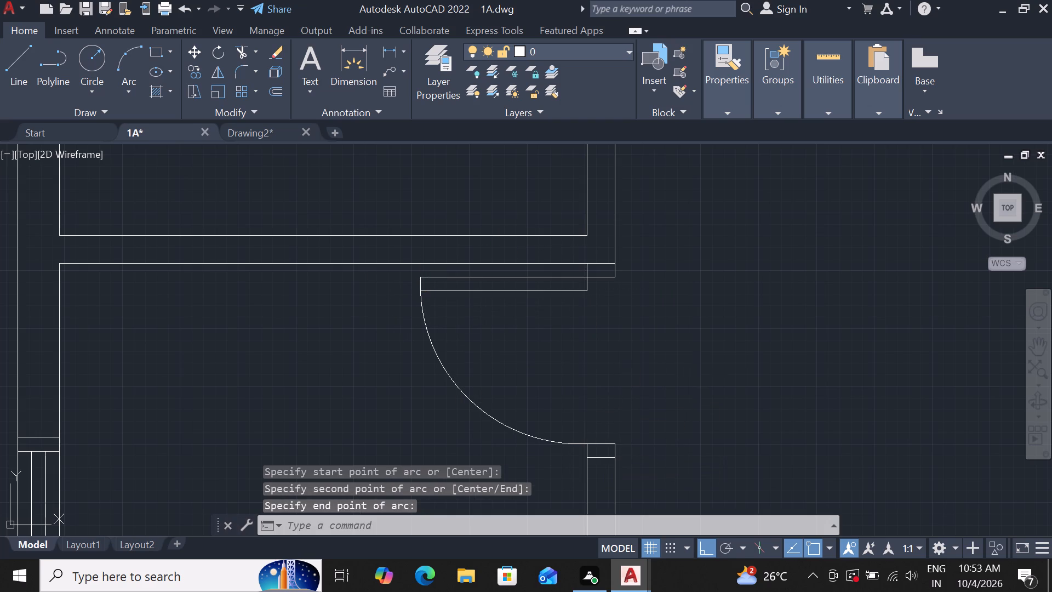
Draw a 6" line across the northwest room's east wall, starting from the room's inner southeast corner.
scroll(684, 361, "down", 3)
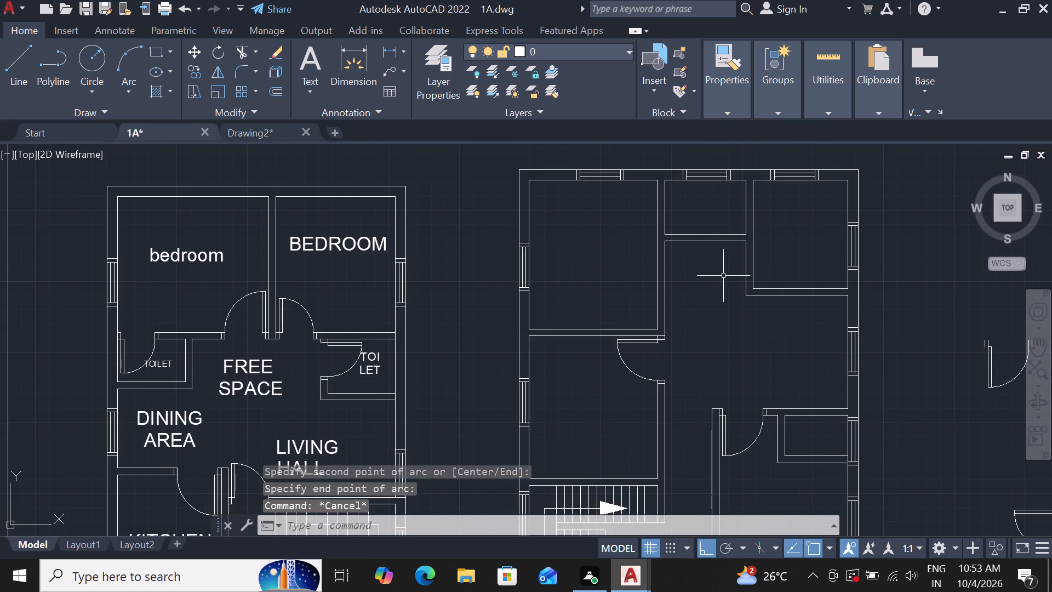
scroll(724, 277, "up", 2)
type("L")
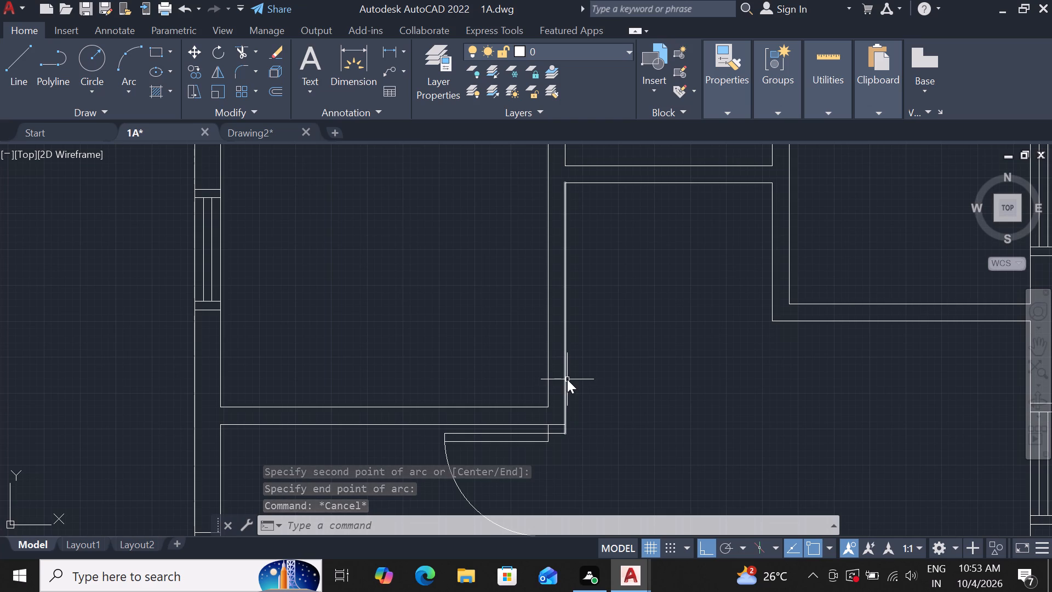
key("space")
left_click(549, 411)
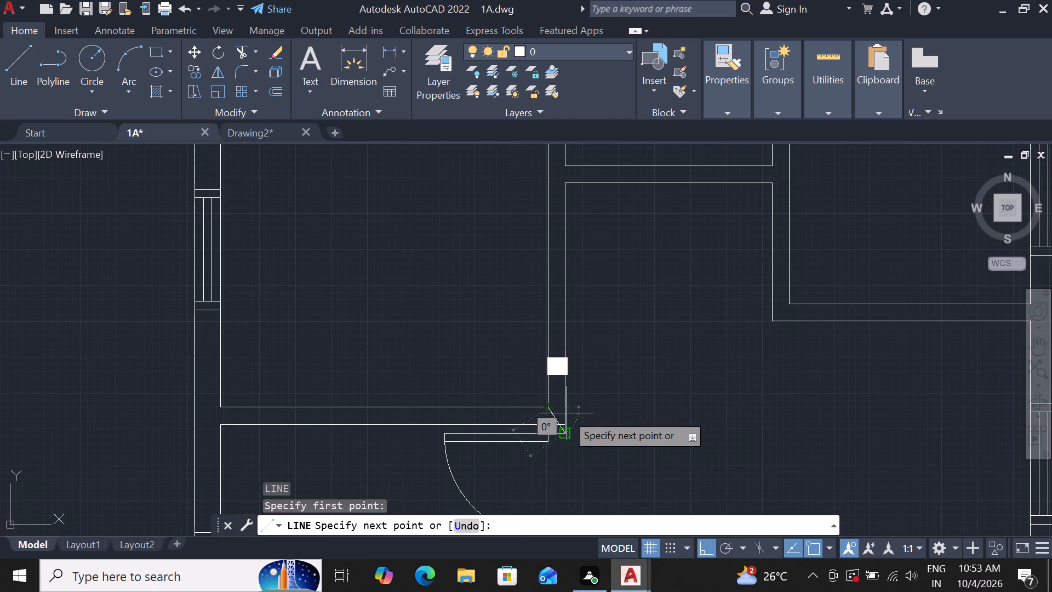
key("6")
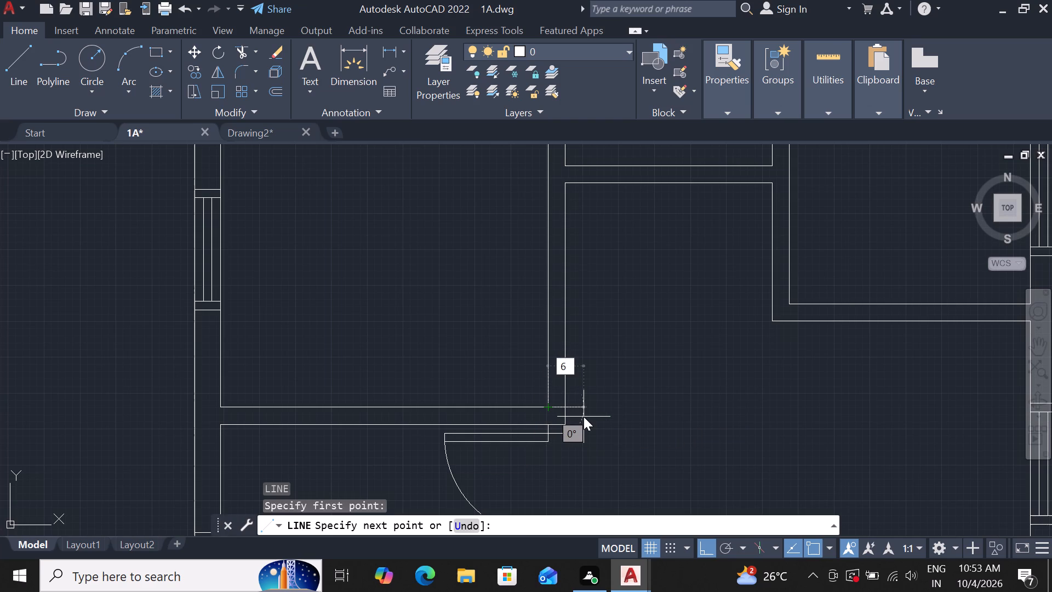
key("shift+quotedbl")
key("Return")
key("Escape")
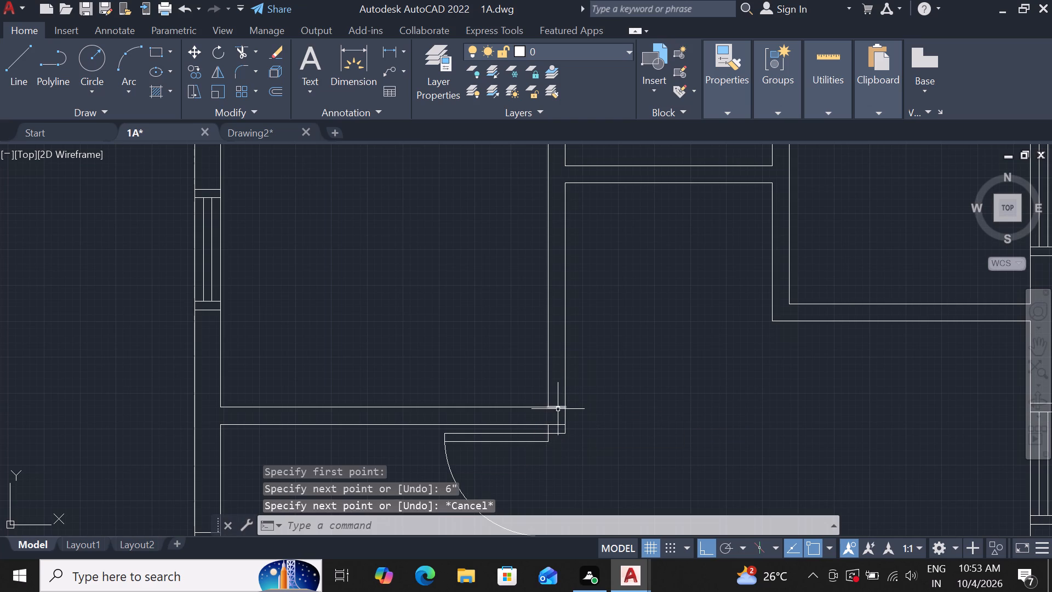
Offset the new 6" line 3" north to form the south jamb of the northwest room's door.
left_click(558, 409)
key("o")
type("F")
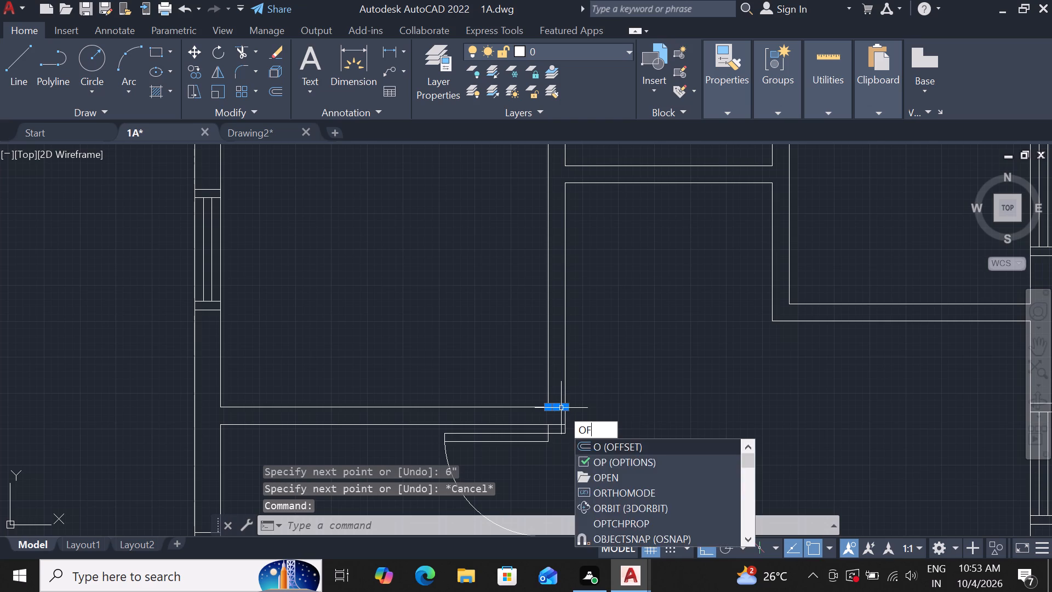
key("space")
key("3")
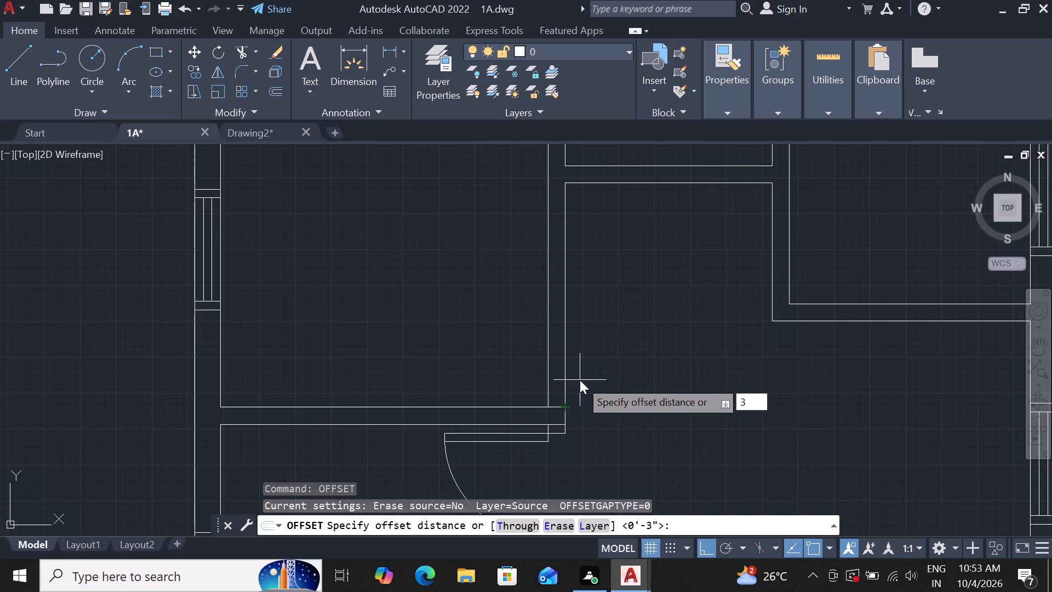
key("shift+quotedbl")
key("Return")
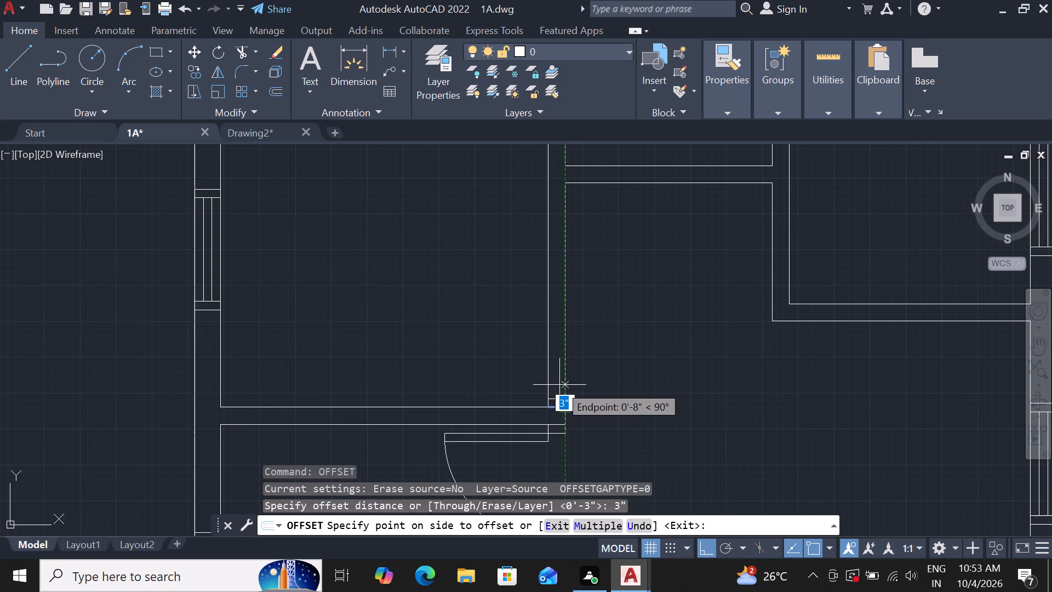
left_click(559, 385)
scroll(556, 419, "up", 2)
key("Escape")
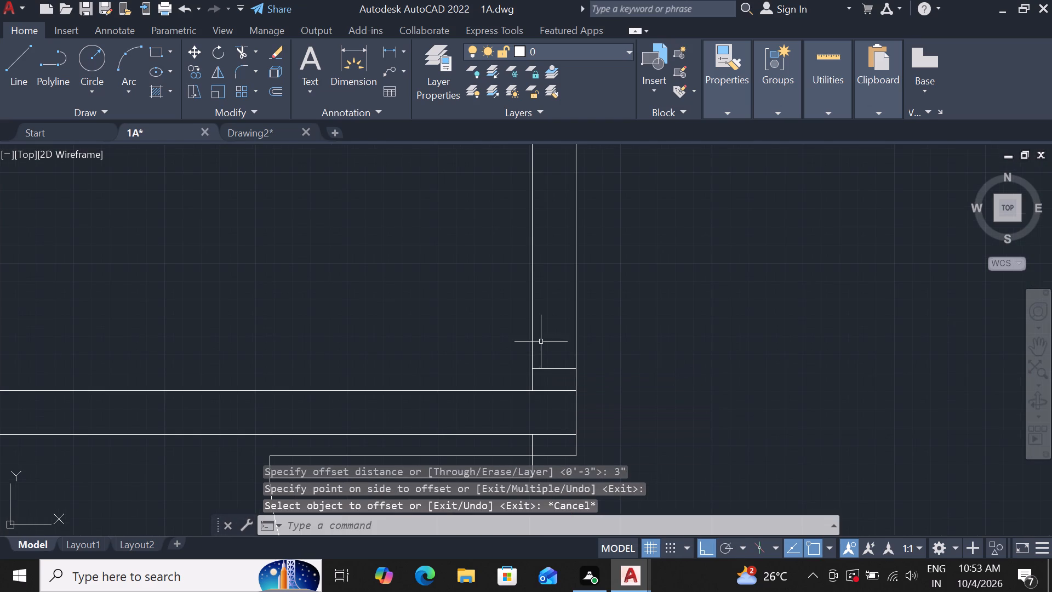
Offset the inner south jamb line 3' north to mark the other side of the door opening.
left_click(553, 371)
key("o")
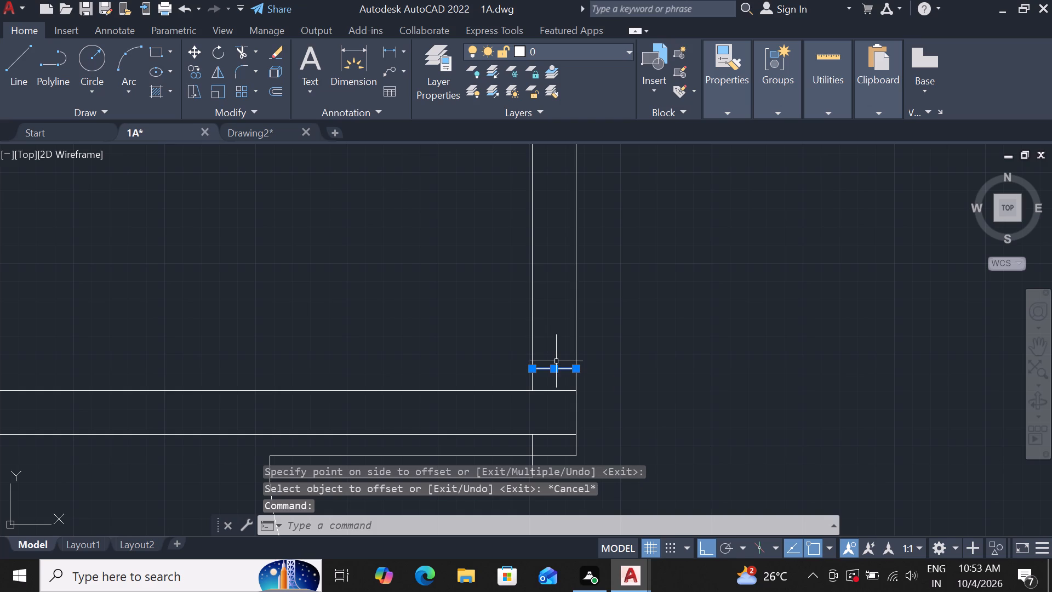
type("F 3'")
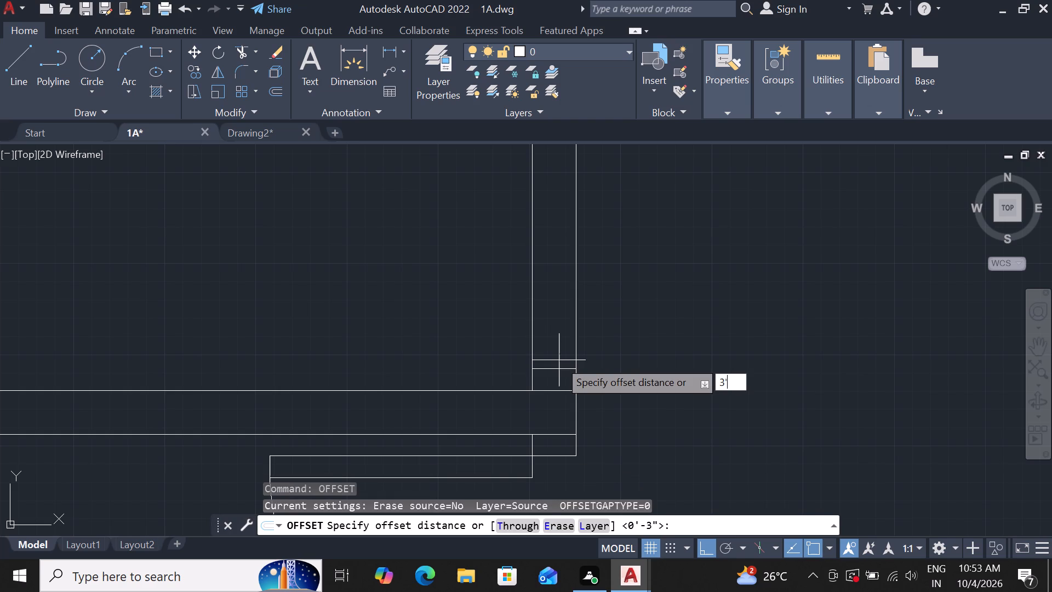
key("Return")
left_click(564, 302)
scroll(562, 321, "down", 3)
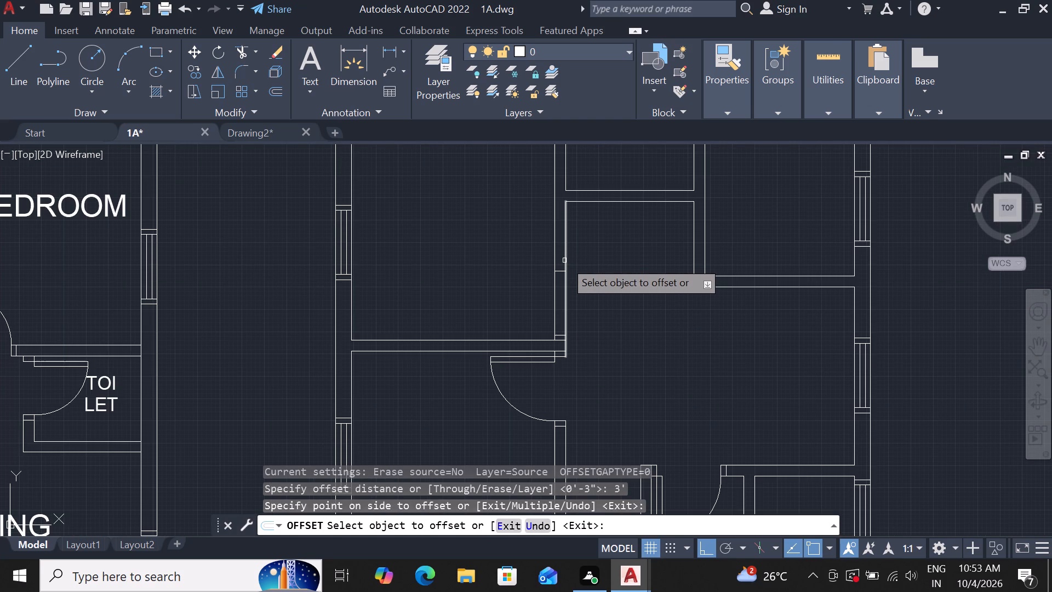
key("Escape")
Offset the north jamb line of the opening 3" further north to complete the frame.
scroll(569, 262, "up", 2)
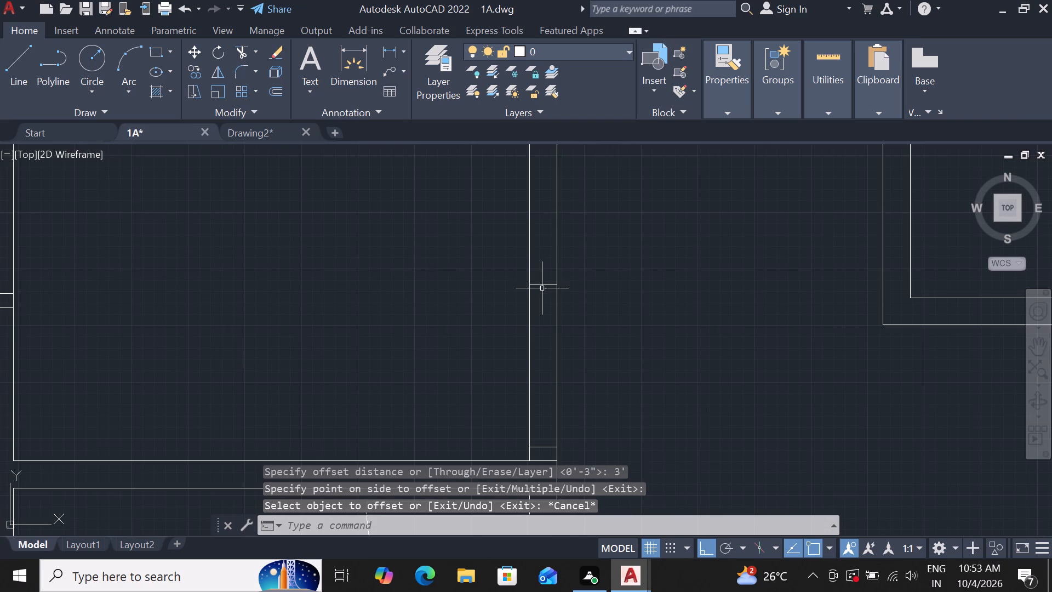
left_click(540, 284)
key("o")
type("F 3\"")
key("Return")
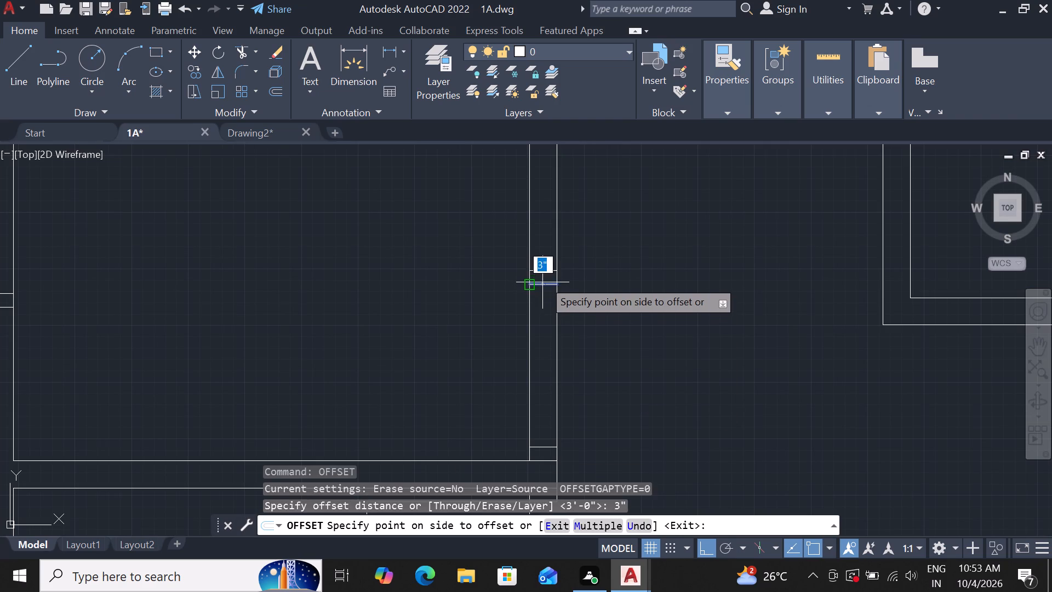
left_click(547, 263)
key("Escape")
Trim both east wall lines between the inner jamb lines to clear the northwest room's door opening.
type("TR")
key("space")
key("space")
left_click_drag(465, 344, 462, 338)
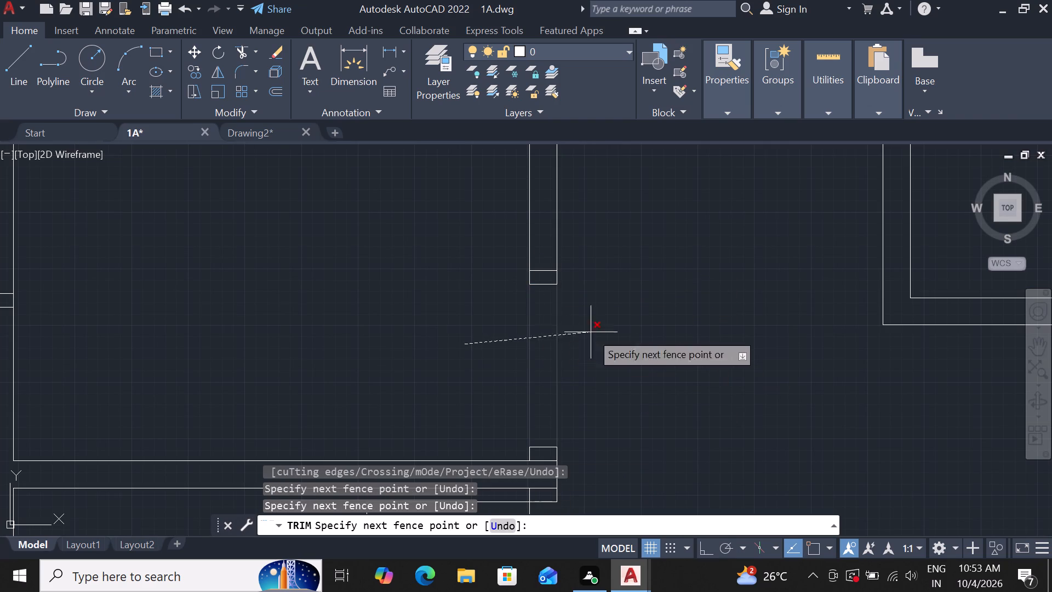
left_click(593, 334)
scroll(562, 406, "down", 2)
scroll(587, 448, "down", 1)
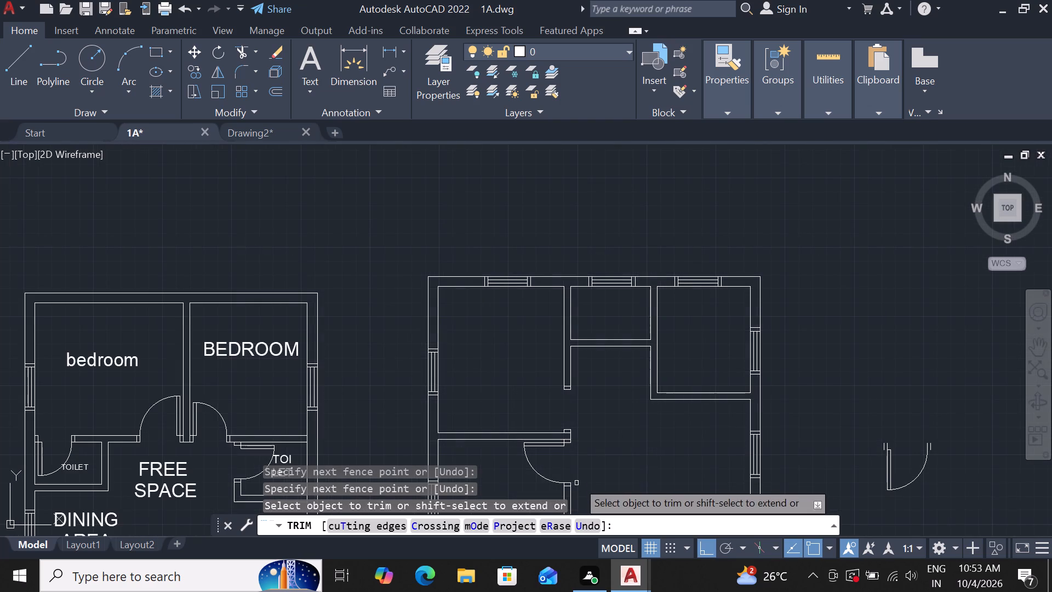
scroll(610, 383, "down", 1)
scroll(586, 442, "up", 3)
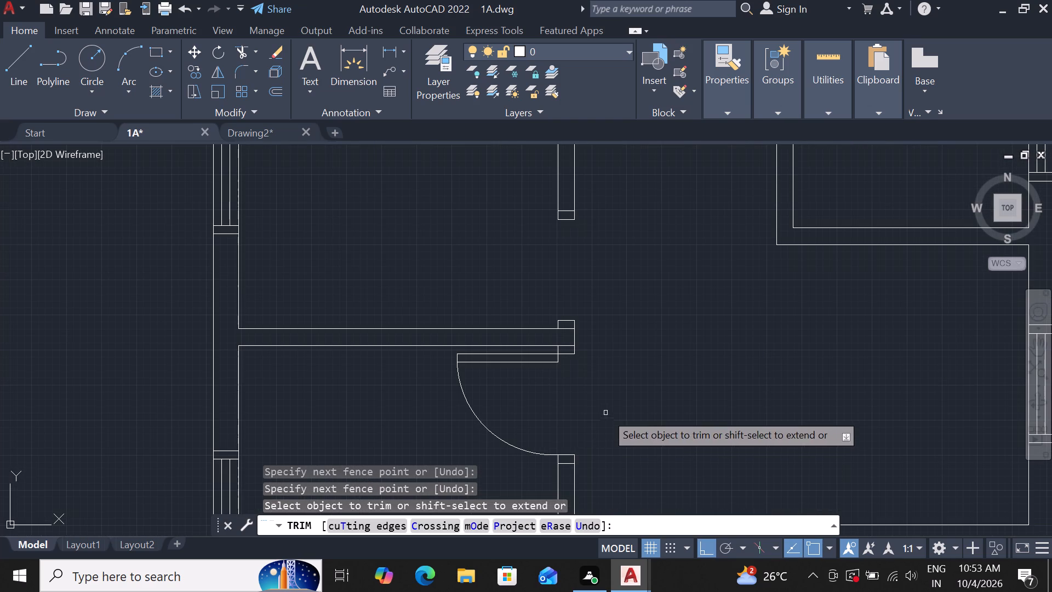
key("Escape")
Draw a 3' by 3" door leaf rectangle extending west into the northwest room from the west end of the inner south jamb line.
type("REC")
key("space")
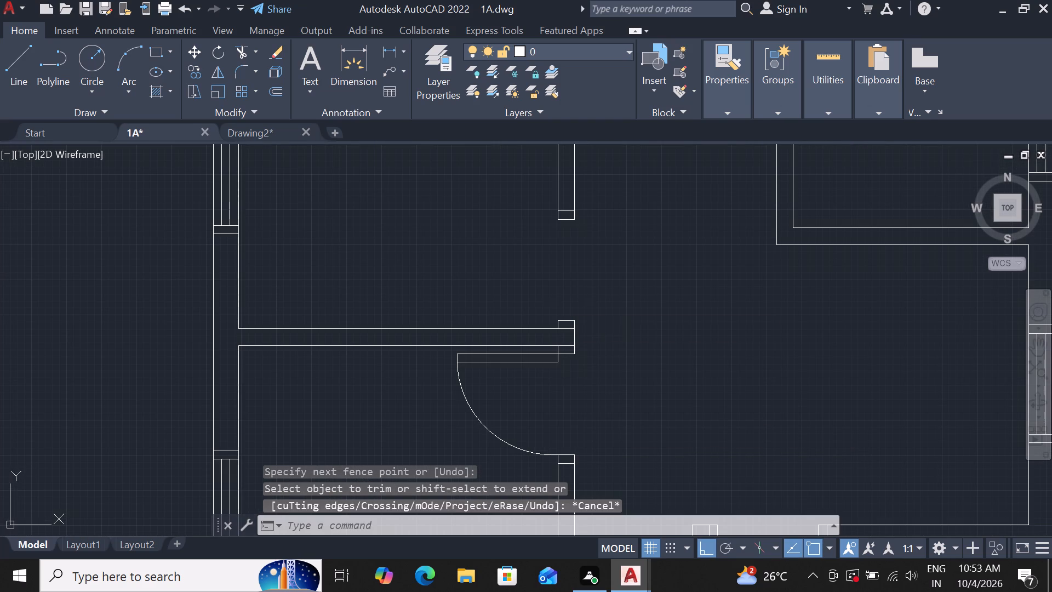
left_click(562, 324)
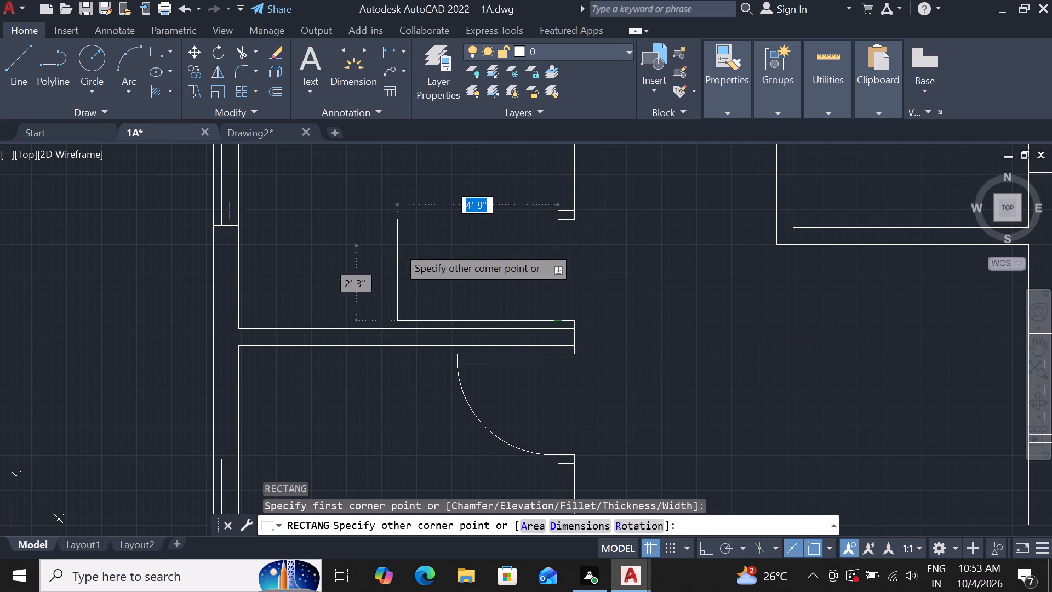
type("D 3'")
key("Return")
key("3")
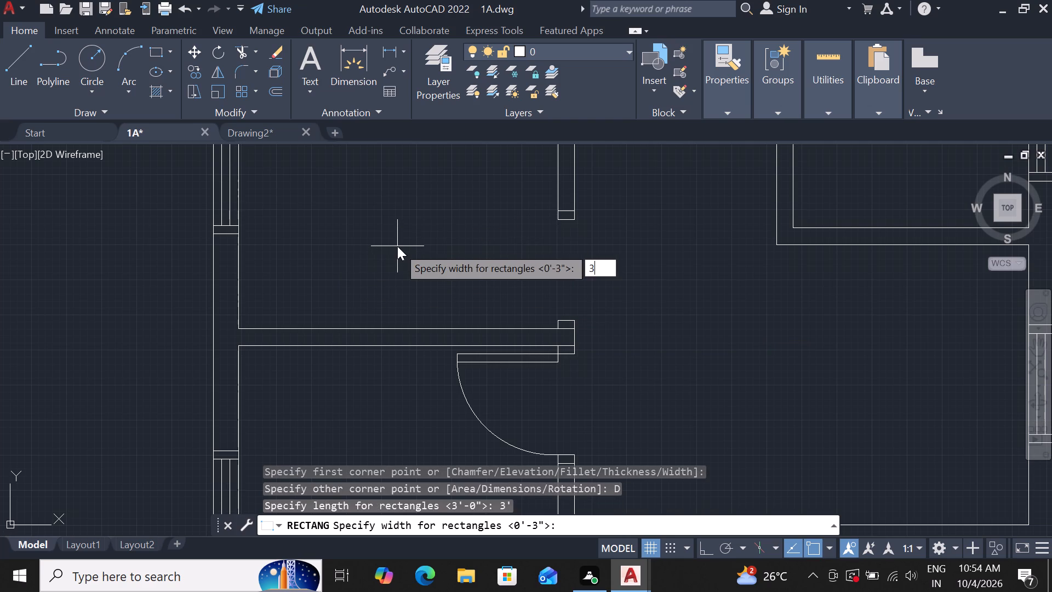
key("shift+quotedbl")
key("Return")
left_click(397, 246)
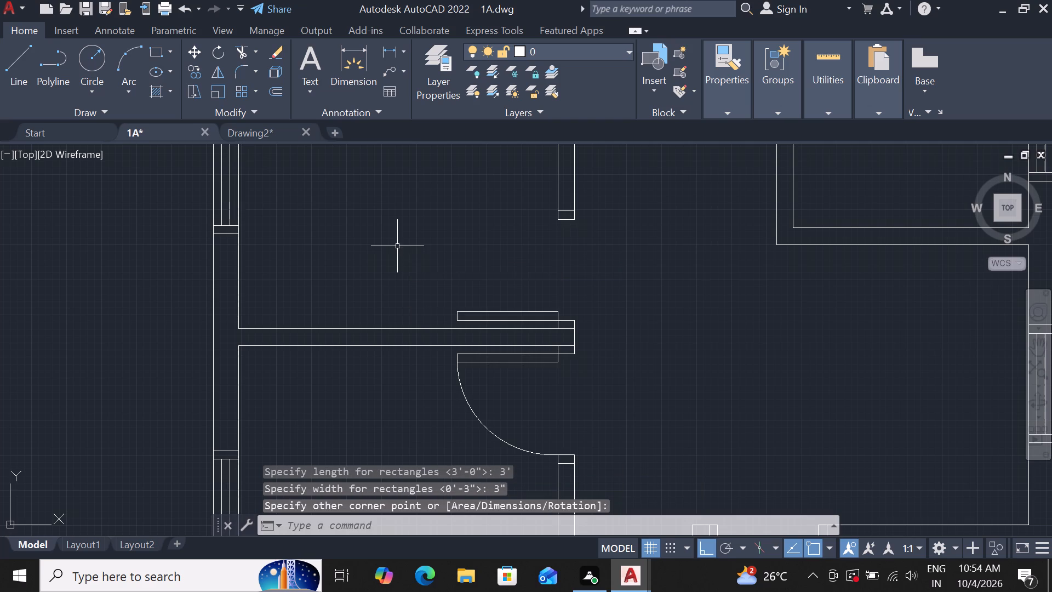
Draw a three-point swing arc from the new leaf's west end to the west end of the opening's north jamb.
left_click(127, 90)
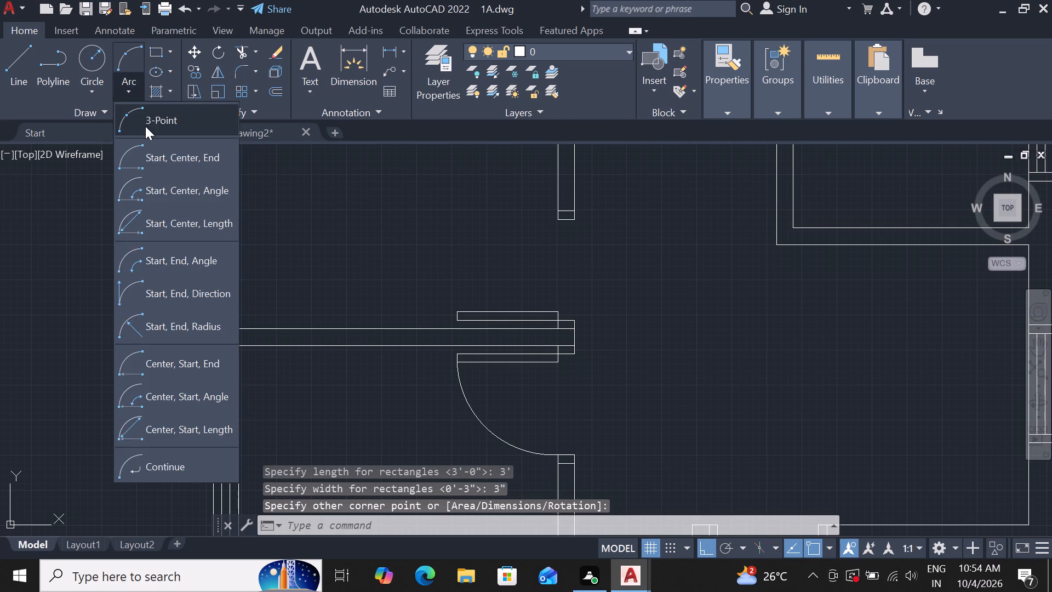
left_click(145, 126)
scroll(417, 318, "up", 2)
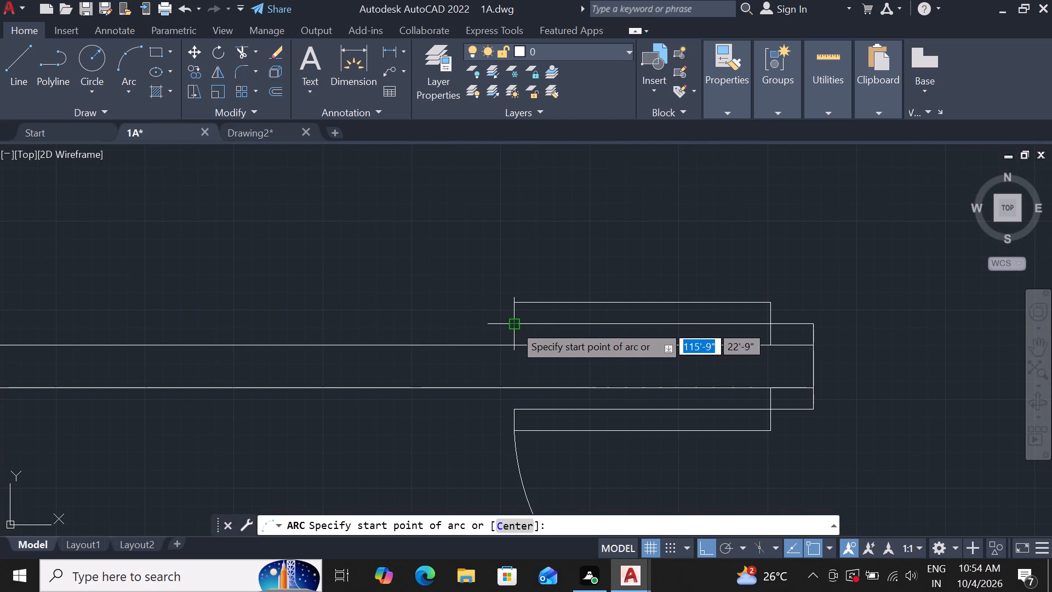
left_click(514, 325)
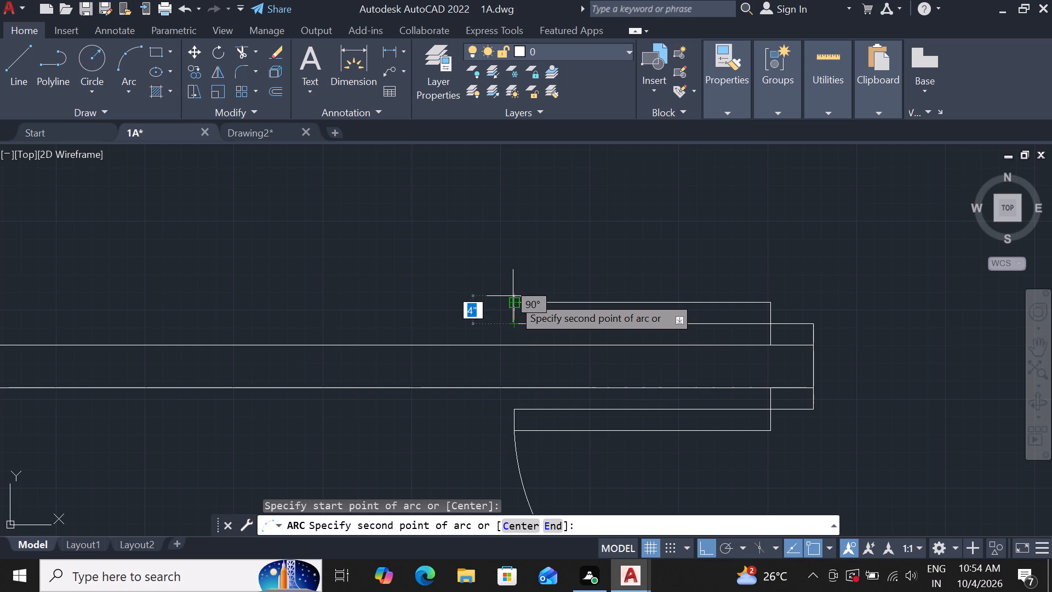
left_click(512, 301)
scroll(573, 335, "down", 3)
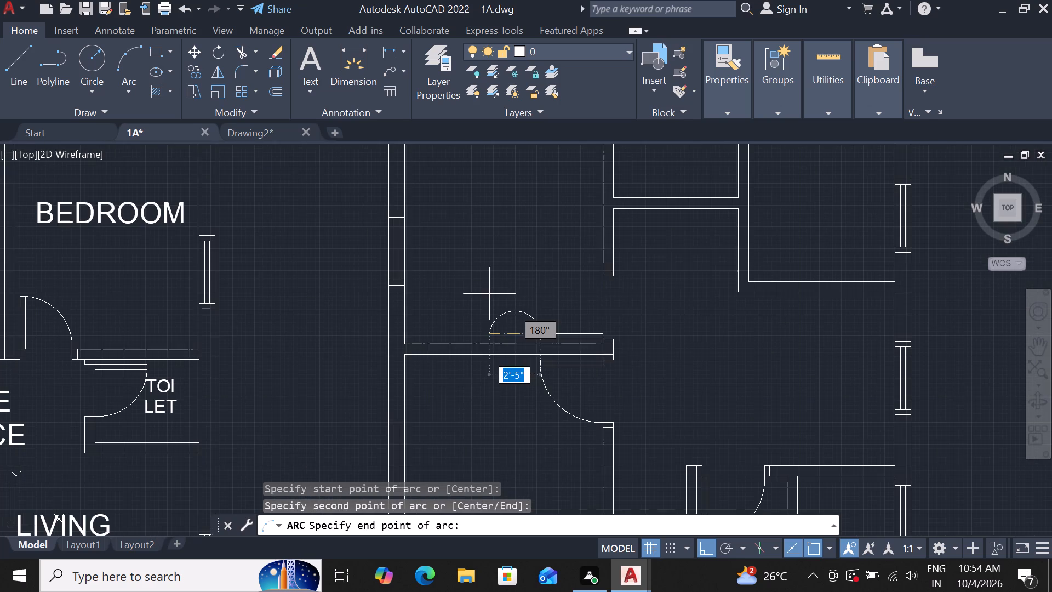
scroll(609, 280, "up", 3)
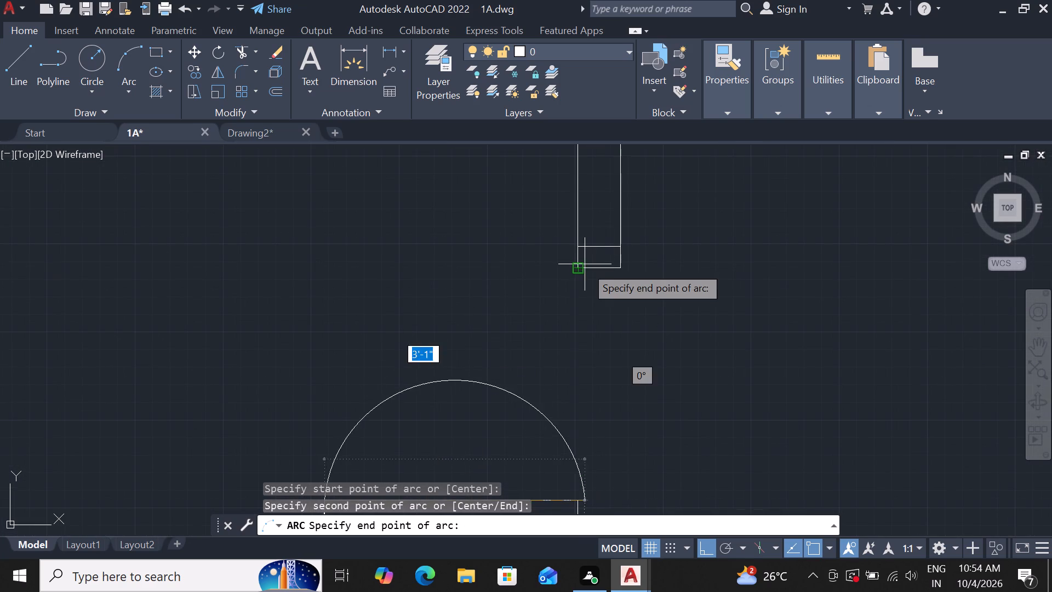
left_click(581, 268)
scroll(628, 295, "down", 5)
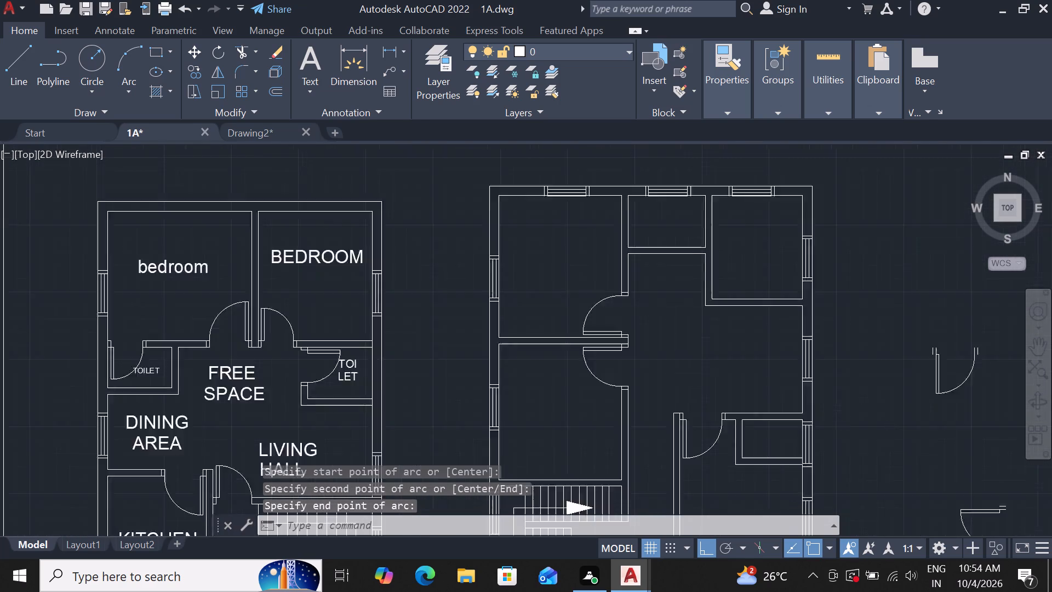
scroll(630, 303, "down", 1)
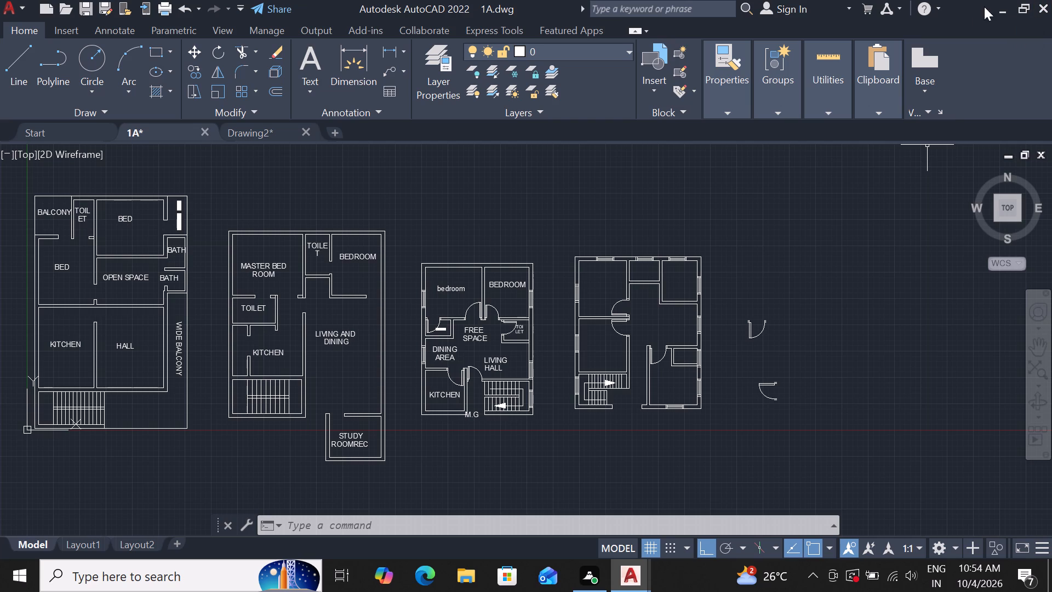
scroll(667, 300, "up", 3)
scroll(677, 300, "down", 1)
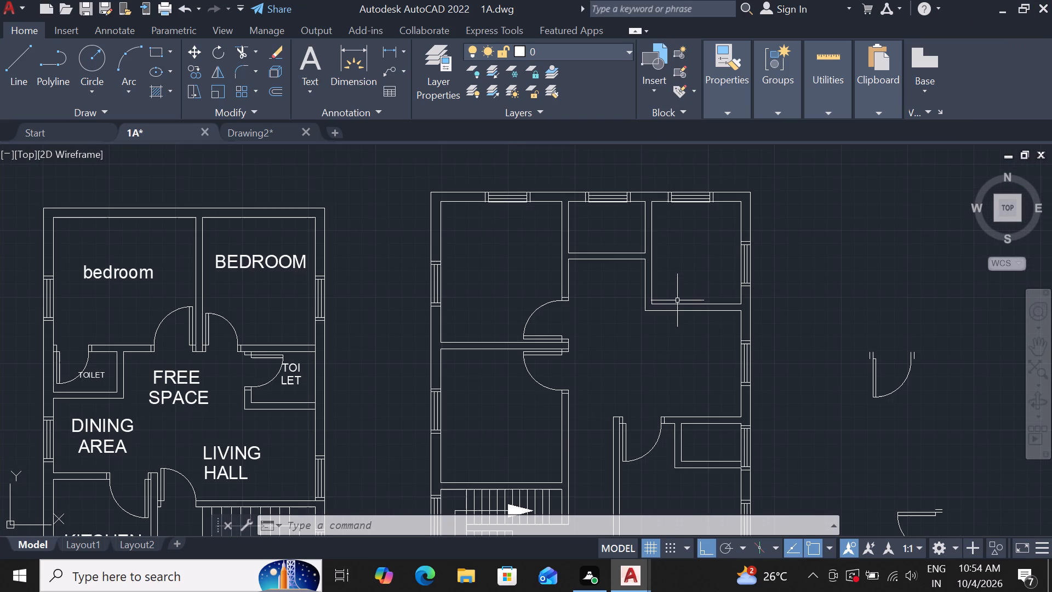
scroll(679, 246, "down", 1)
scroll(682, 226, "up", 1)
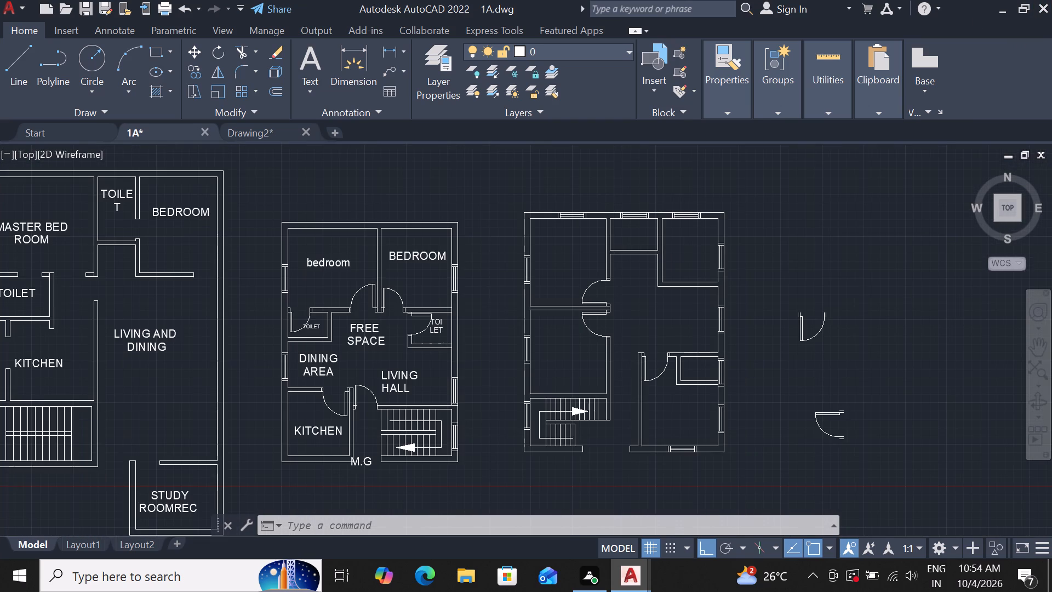
Draw a 6" jamb line across the south wall of the small north-centre room, at the wall's west end.
scroll(631, 224, "up", 2)
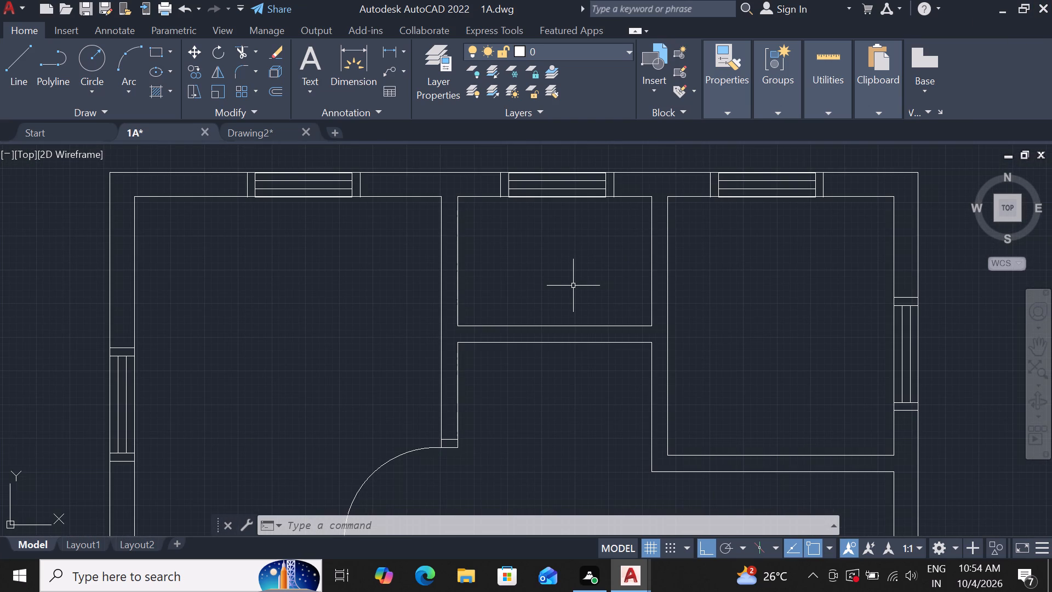
type("L")
key("space")
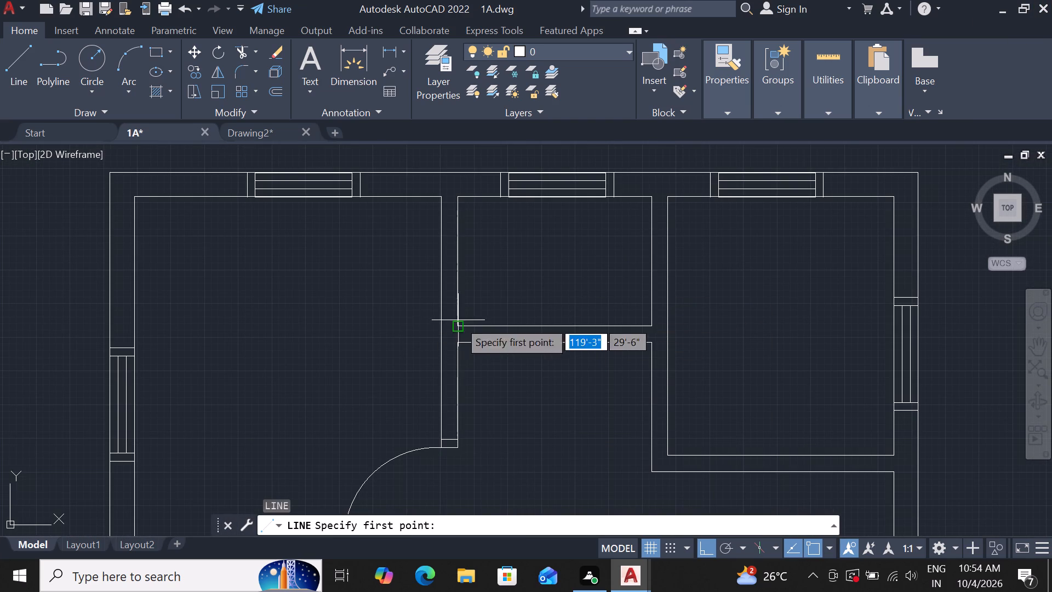
left_click(456, 327)
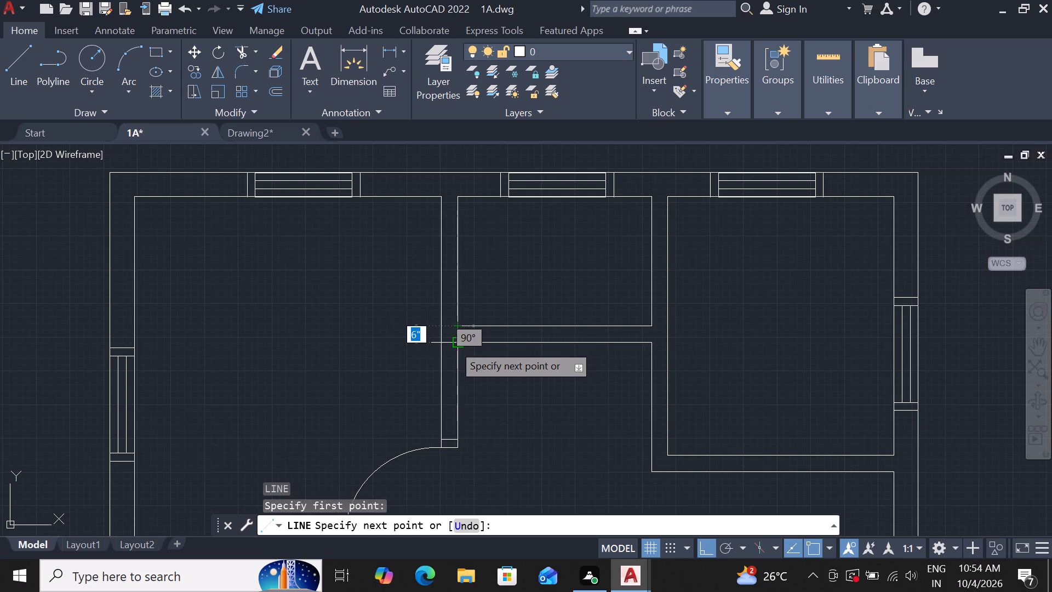
left_click(459, 345)
key("Escape")
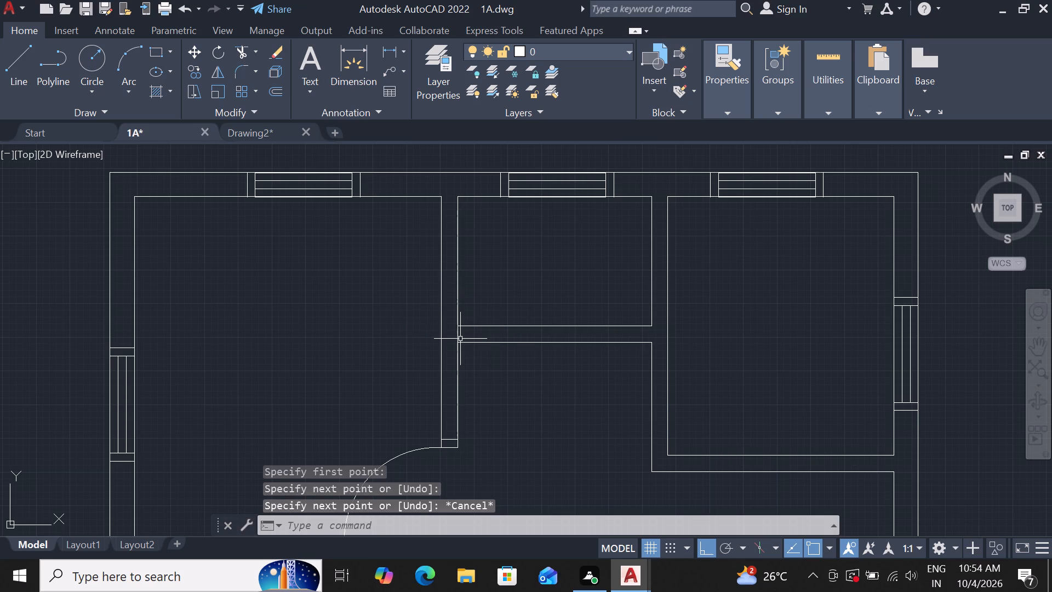
left_click(460, 339)
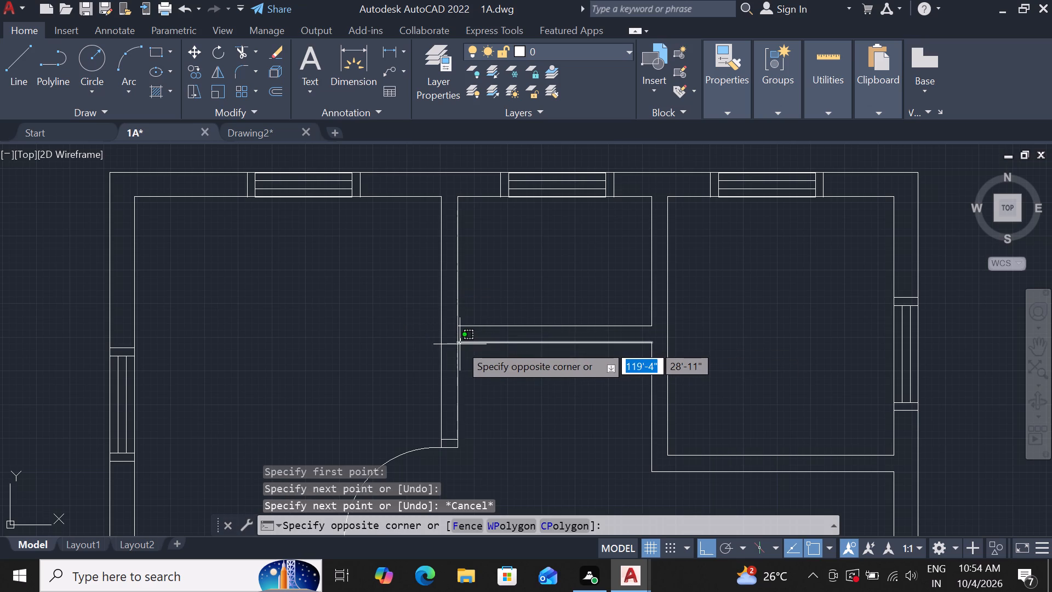
key("Escape")
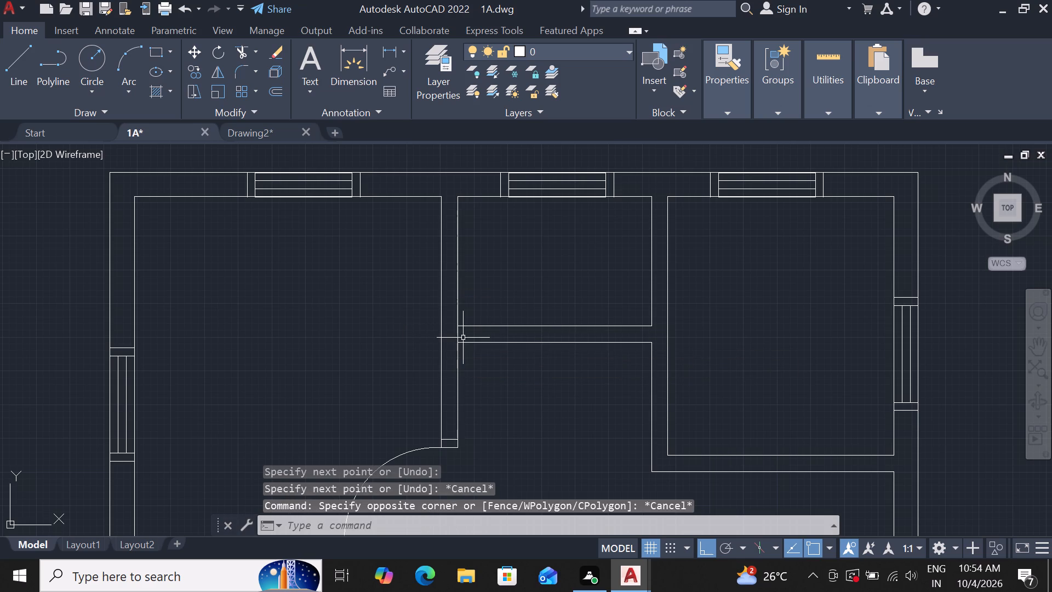
Offset the new jamb line 3" east along the small room's south wall.
left_click(458, 338)
type("OF 3\"")
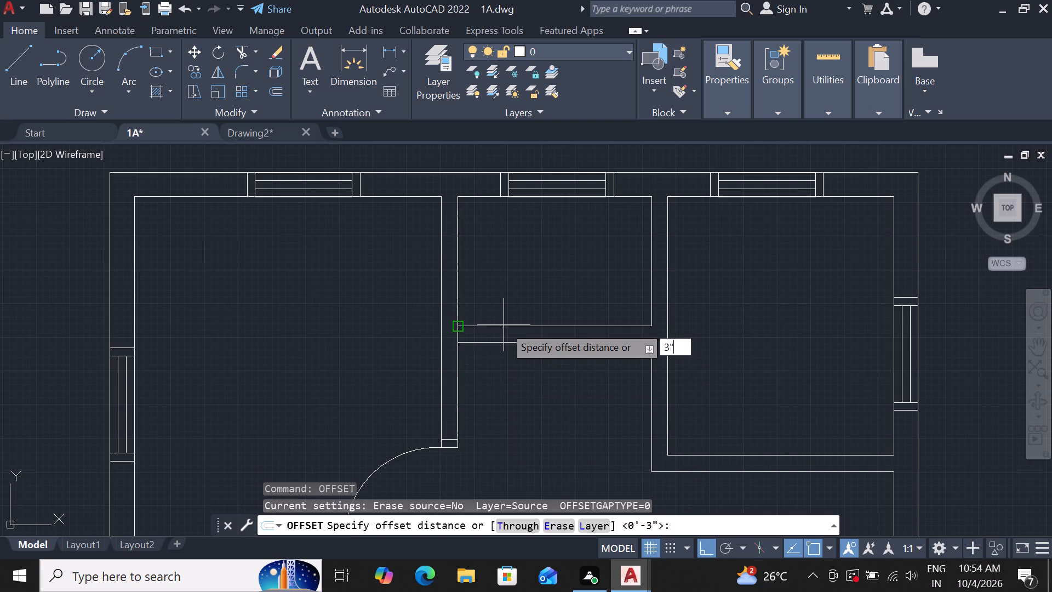
key("Return")
left_click_drag(505, 325, 486, 347)
scroll(467, 349, "up", 2)
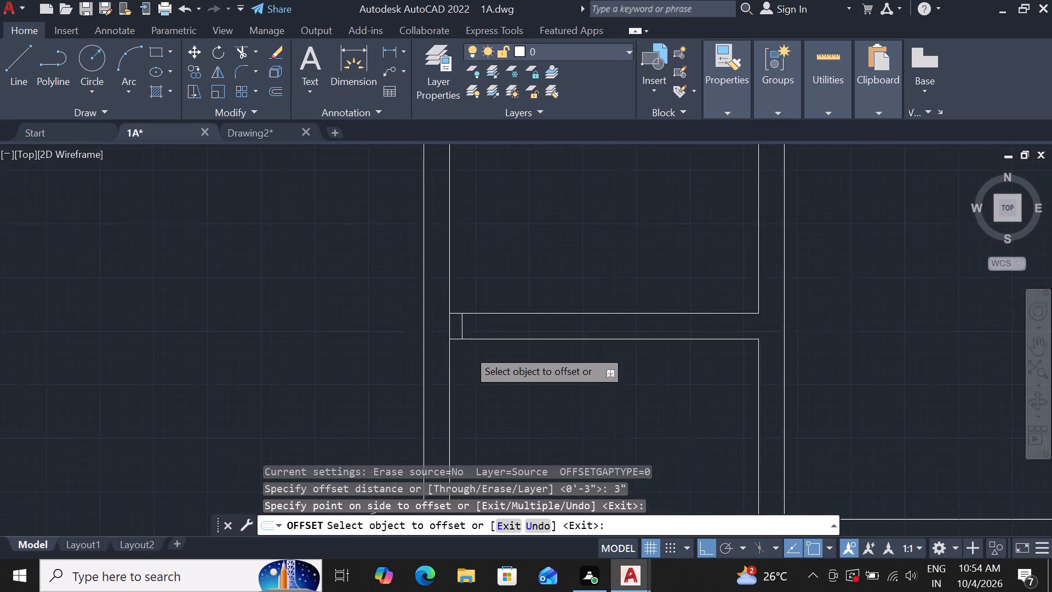
key("Escape")
Offset the inner west jamb line 3' east to mark the door opening's width.
left_click(459, 316)
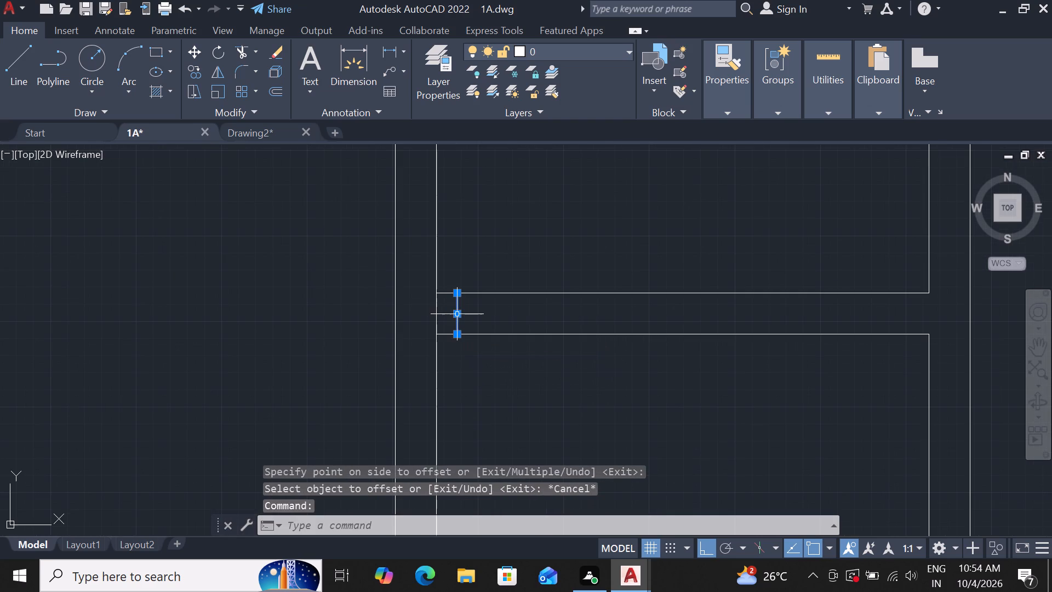
type("OF 3")
key("apostrophe")
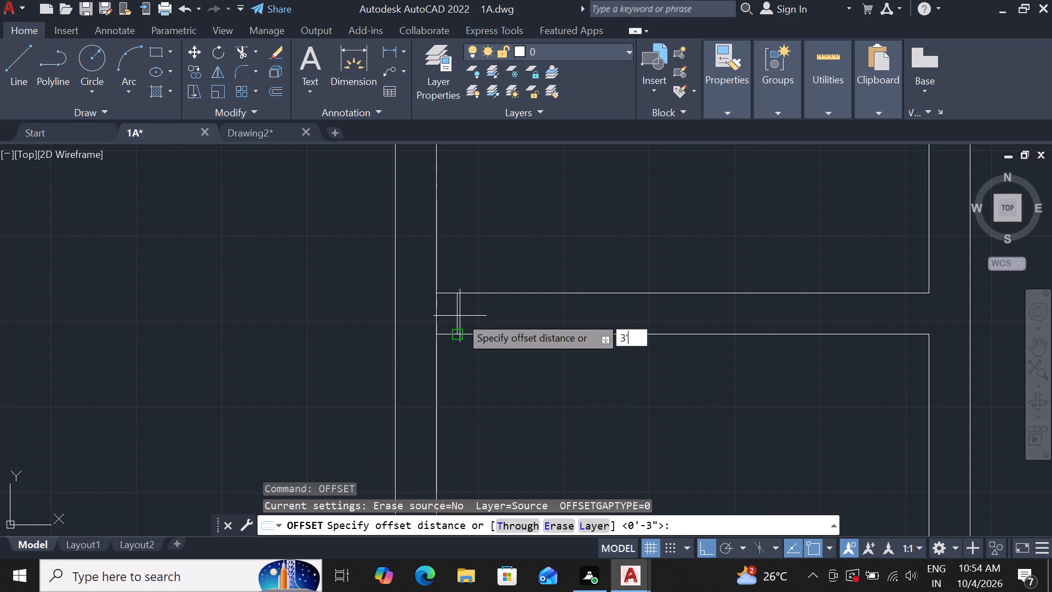
key("Return")
left_click(586, 310)
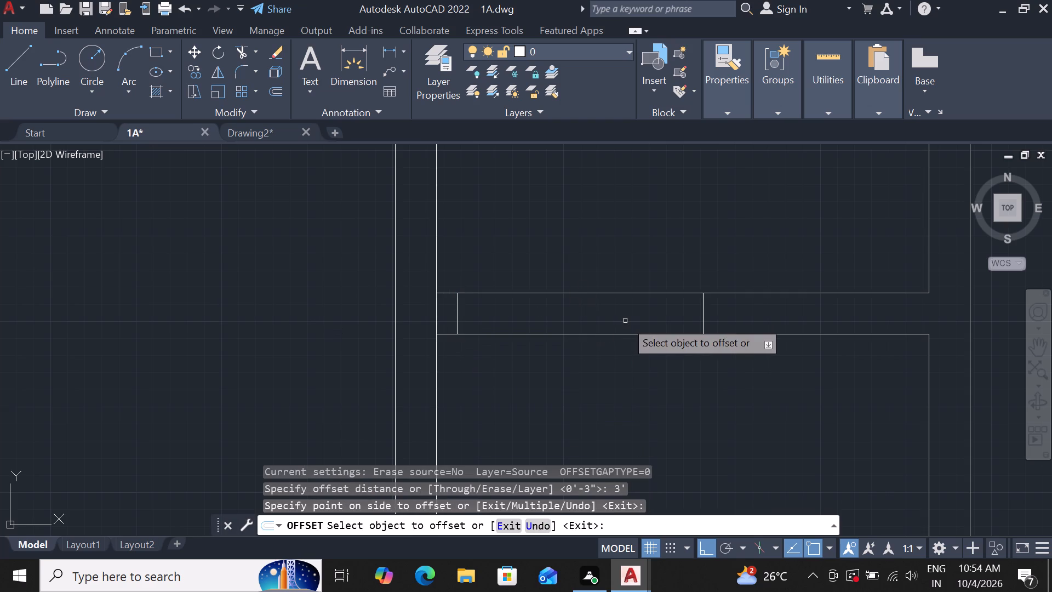
key("Escape")
Offset the east jamb line of the opening 3" further east to complete the frame.
key("o")
type("F 3")
key("shift+quotedbl")
key("Return")
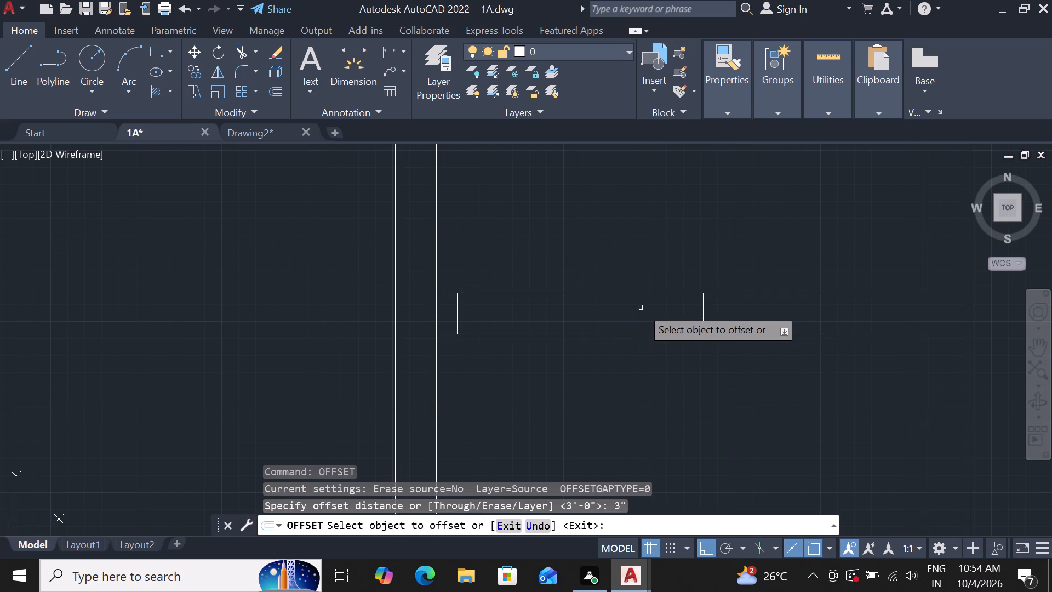
left_click(702, 306)
left_click(741, 308)
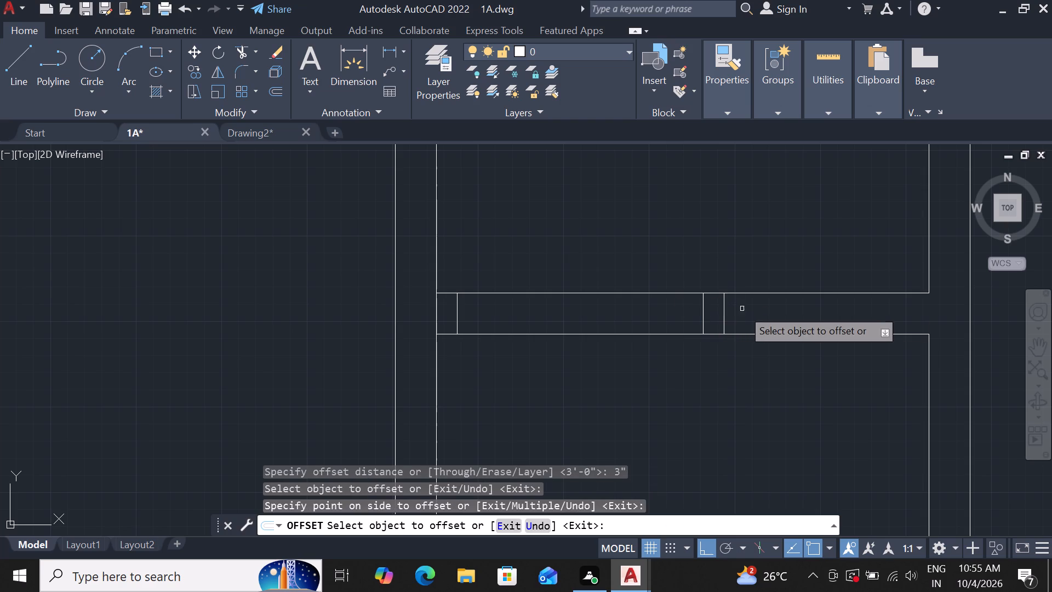
key("Escape")
Trim both south wall lines between the inner jamb lines to clear the small room's door opening.
type("TR")
key("space")
key("space")
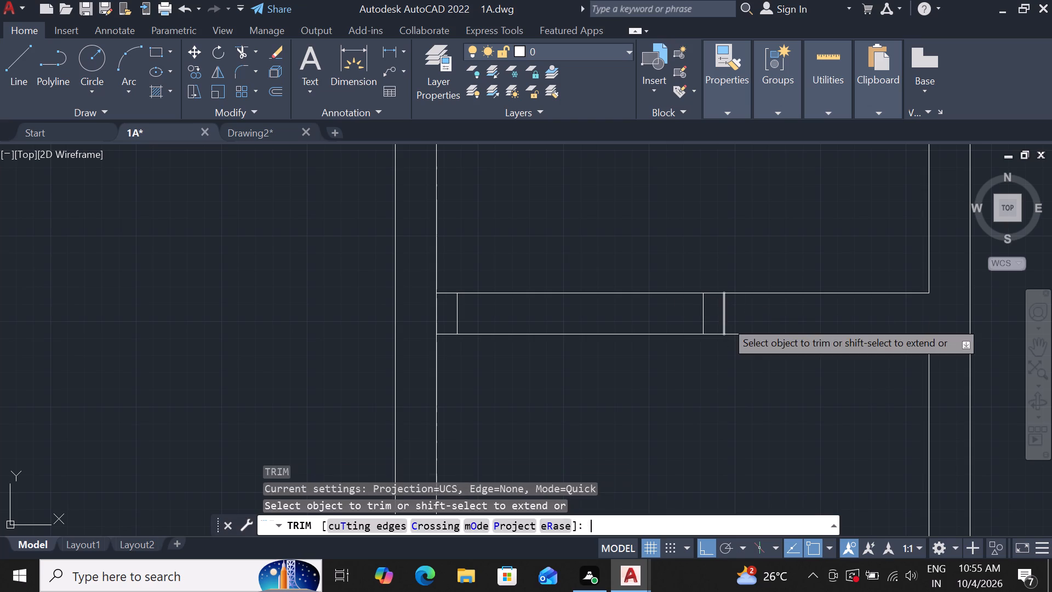
left_click_drag(613, 388, 612, 366)
left_click_drag(626, 275, 615, 322)
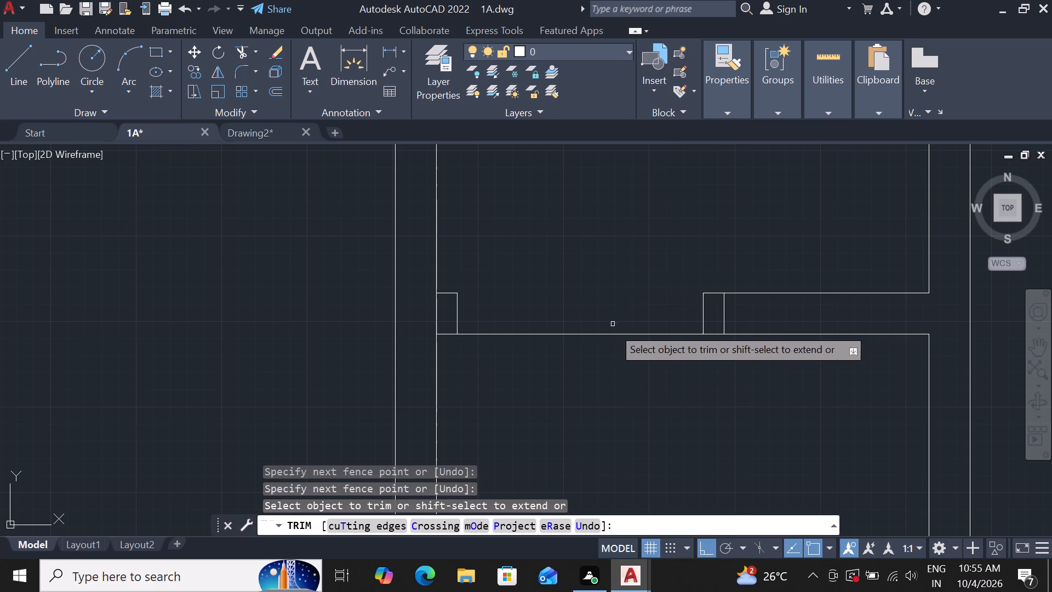
left_click(613, 335)
scroll(607, 352, "down", 1)
key("Escape")
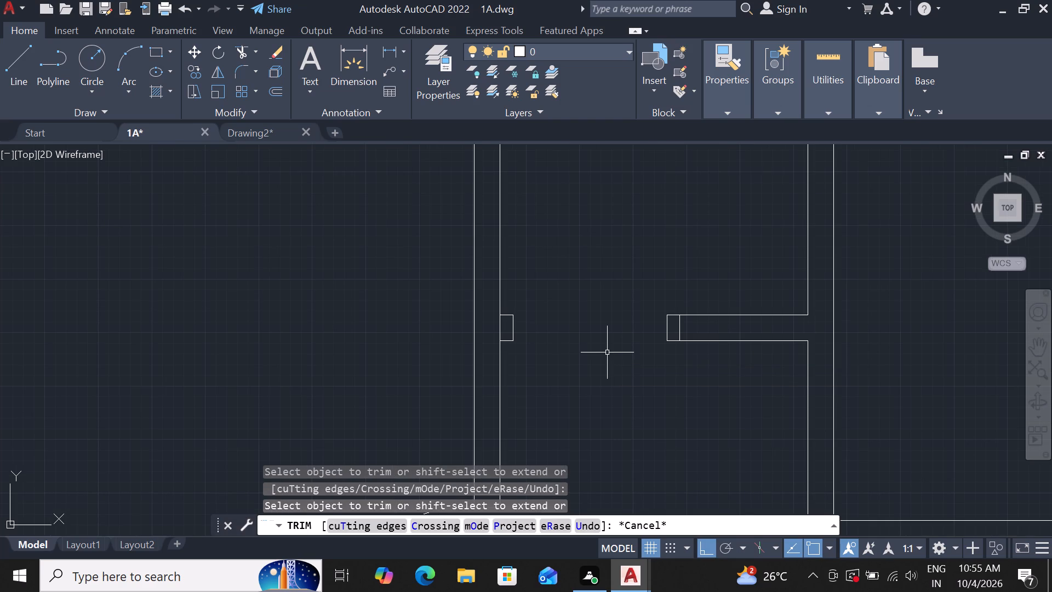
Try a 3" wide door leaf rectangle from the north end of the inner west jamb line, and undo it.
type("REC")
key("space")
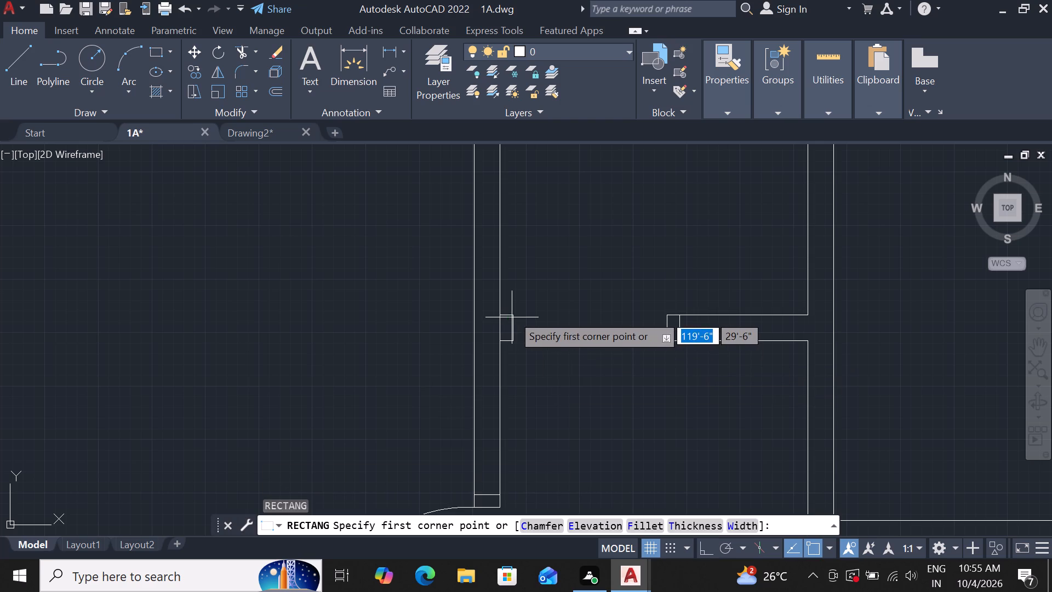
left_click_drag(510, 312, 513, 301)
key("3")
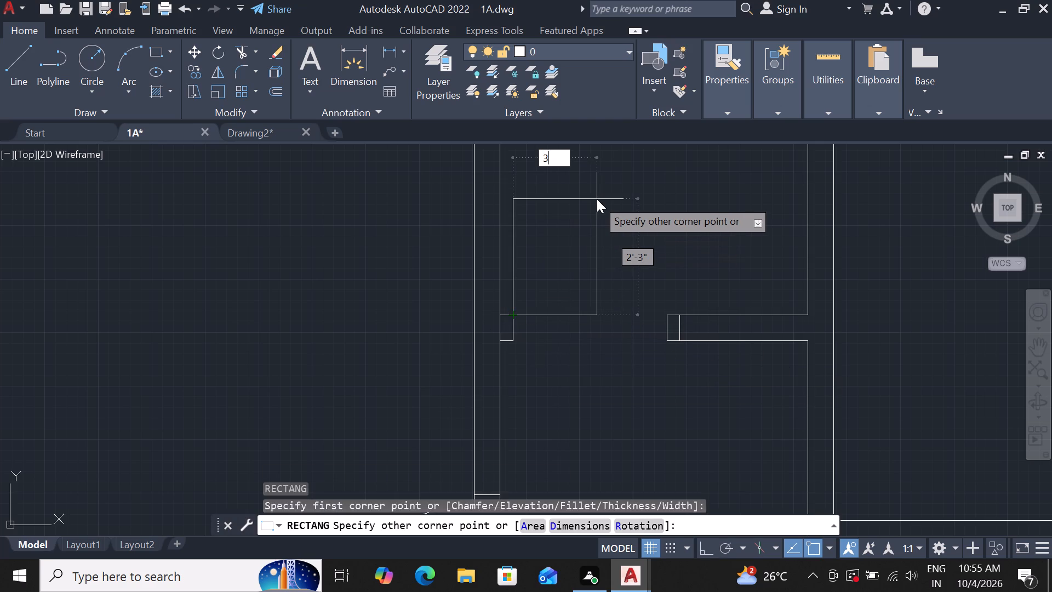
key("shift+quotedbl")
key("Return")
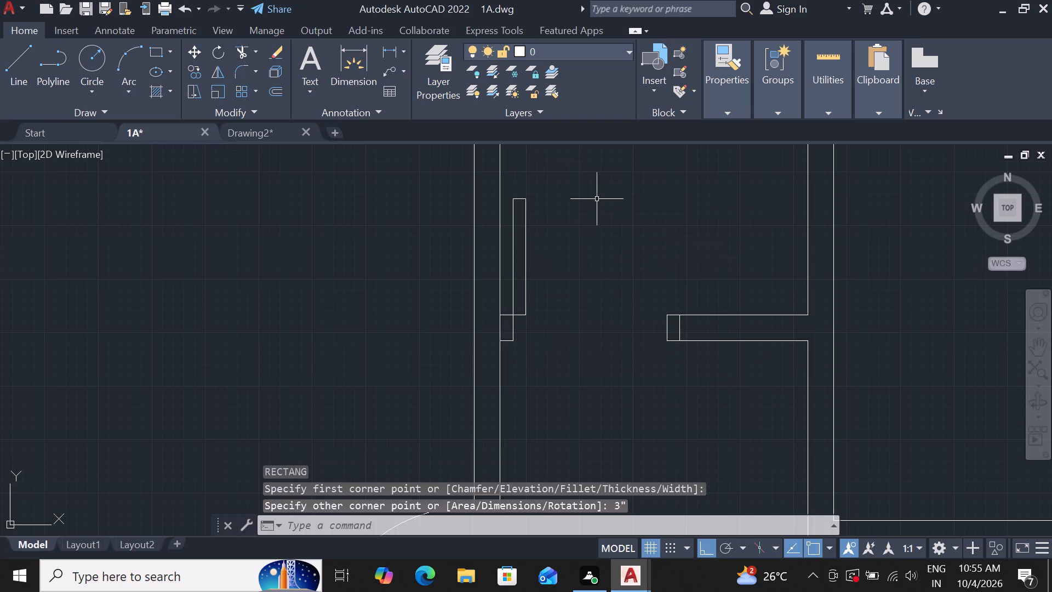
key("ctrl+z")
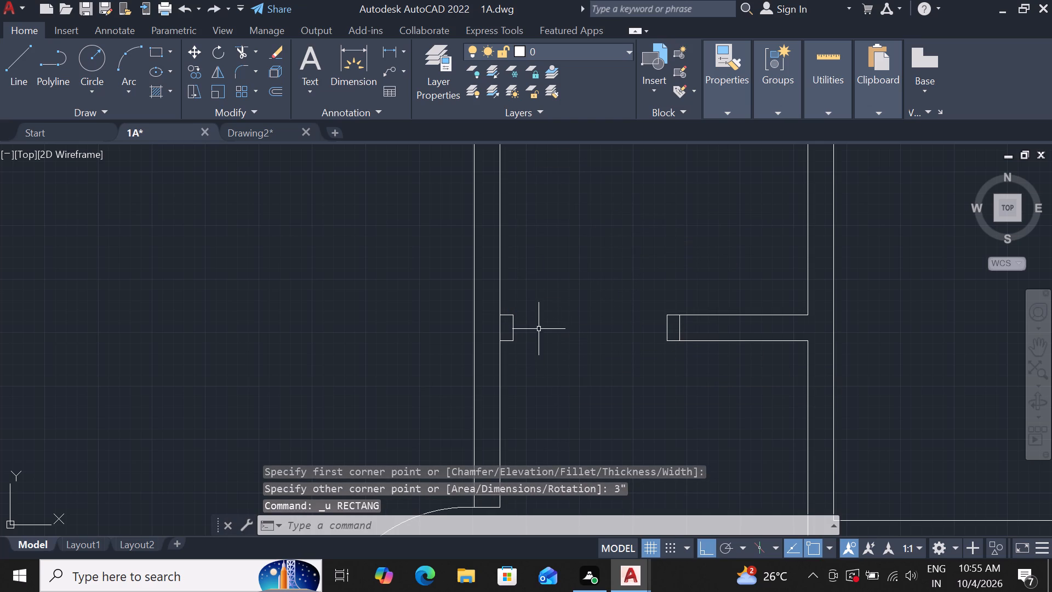
Draw a 3" by 3' door leaf rectangle extending north into the small room from the inner west jamb line's north end.
type("REC")
key("space")
left_click_drag(515, 311, 519, 300)
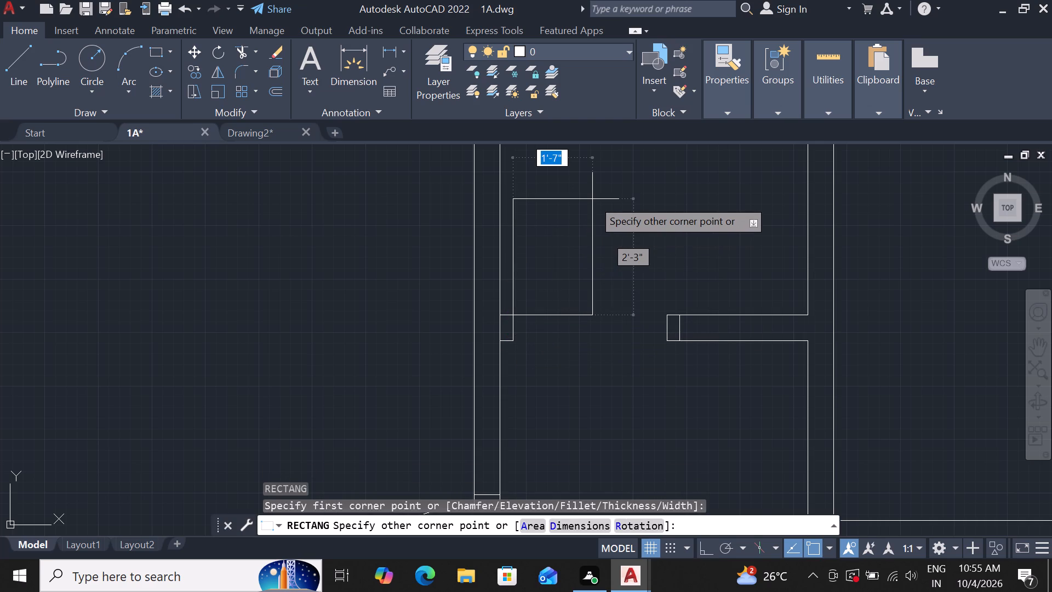
type("D 3")
key("shift+quotedbl")
key("Return")
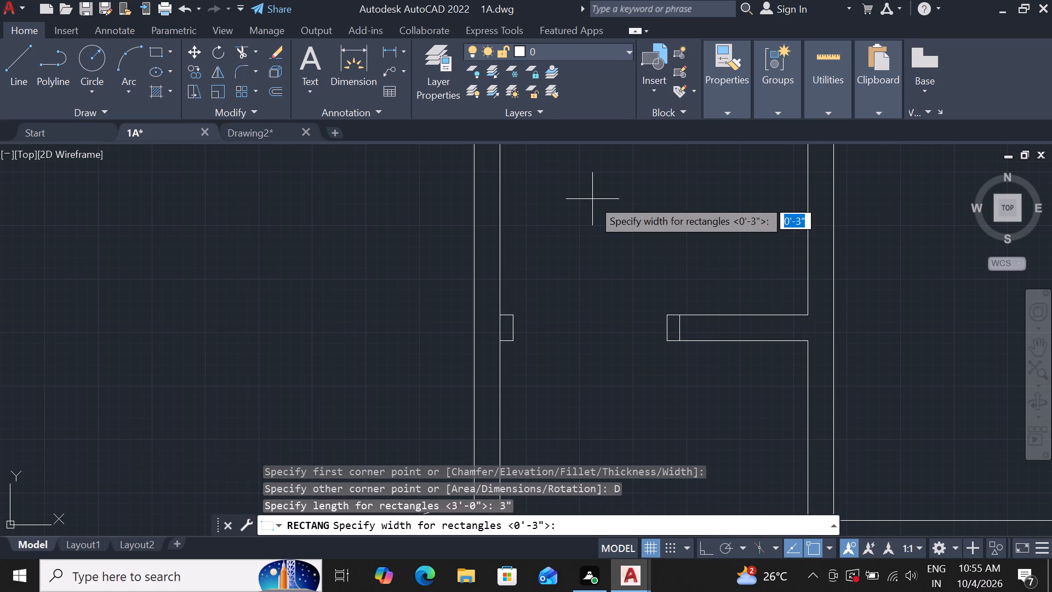
type("3'")
key("Return")
left_click(592, 199)
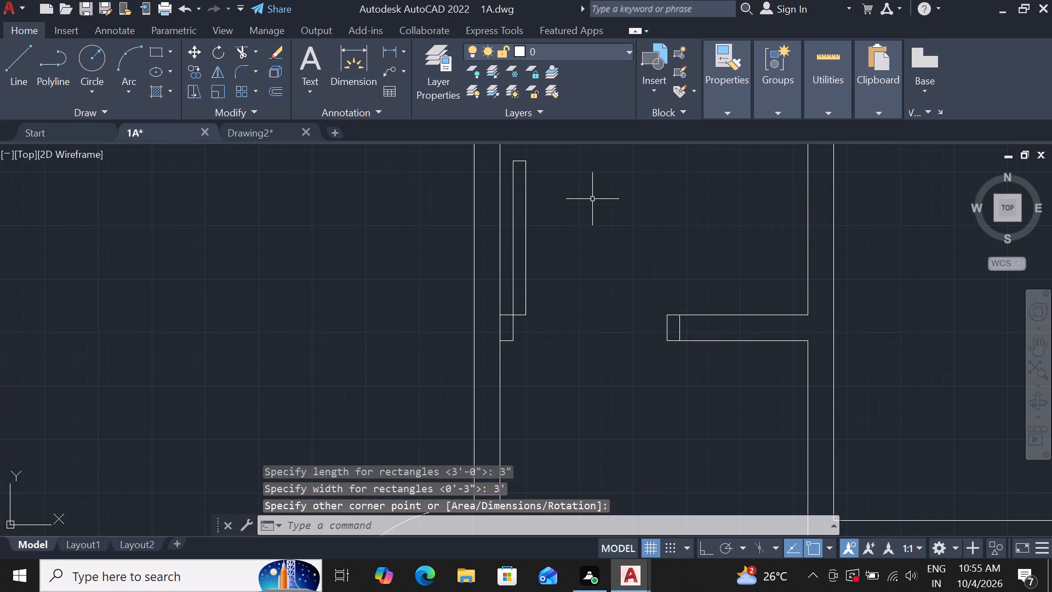
Draw a three-point swing arc from the new leaf's north end to the north end of the opening's east jamb.
left_click(121, 92)
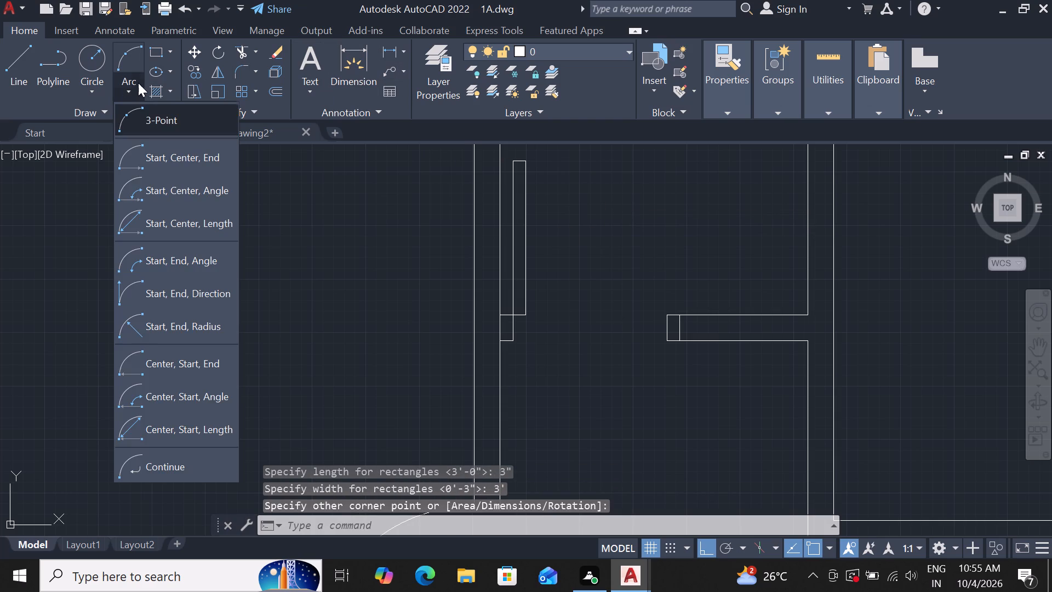
left_click(146, 115)
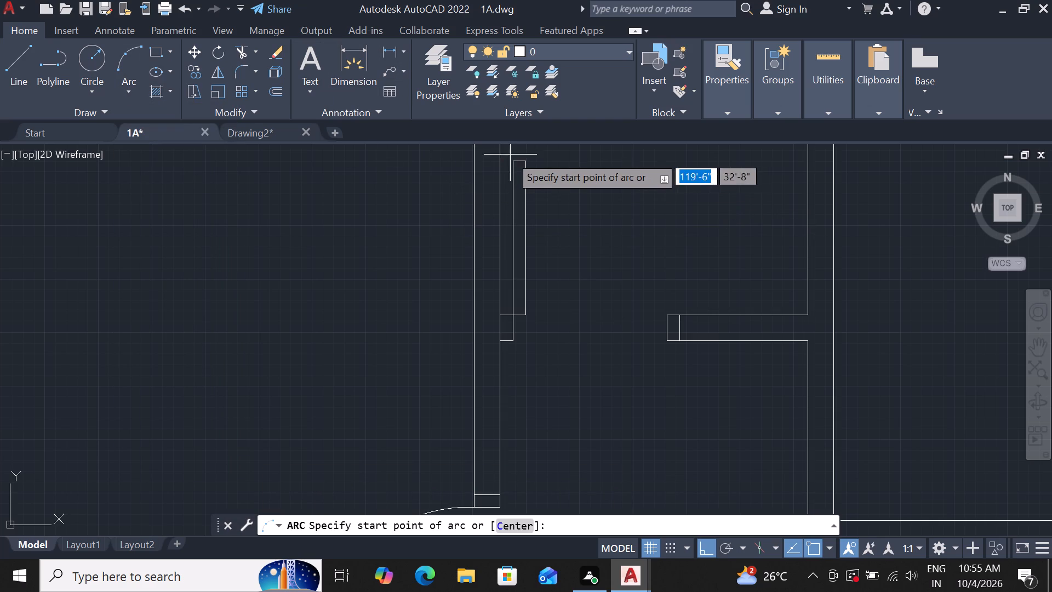
left_click(511, 160)
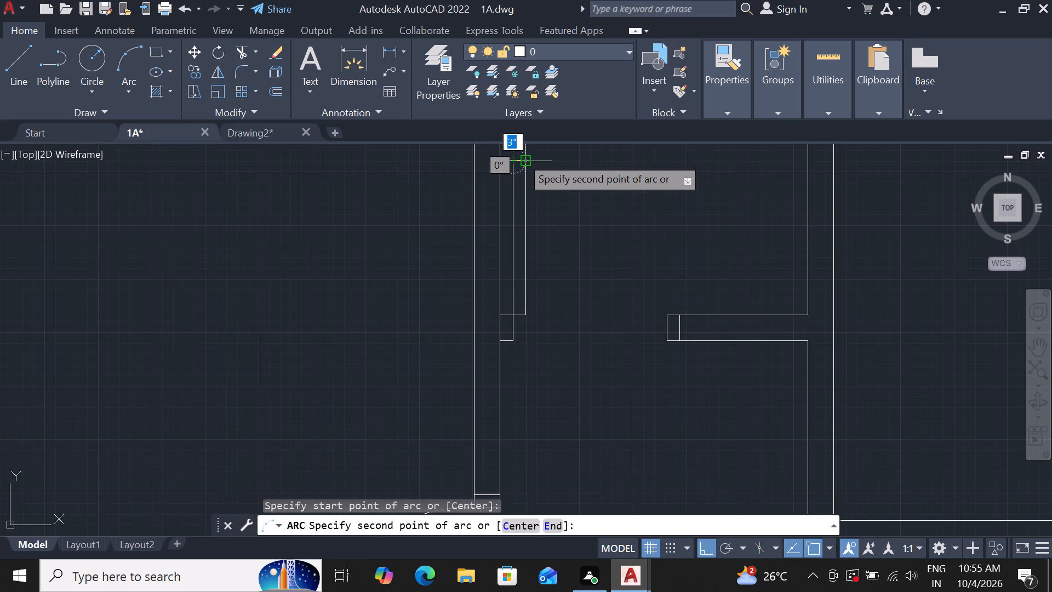
left_click(521, 157)
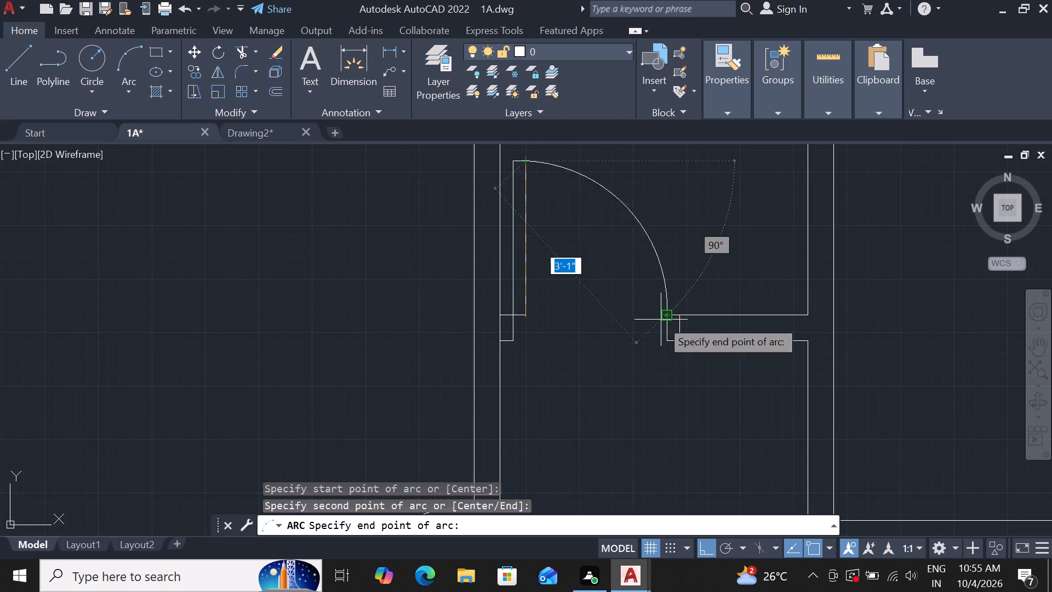
left_click(667, 316)
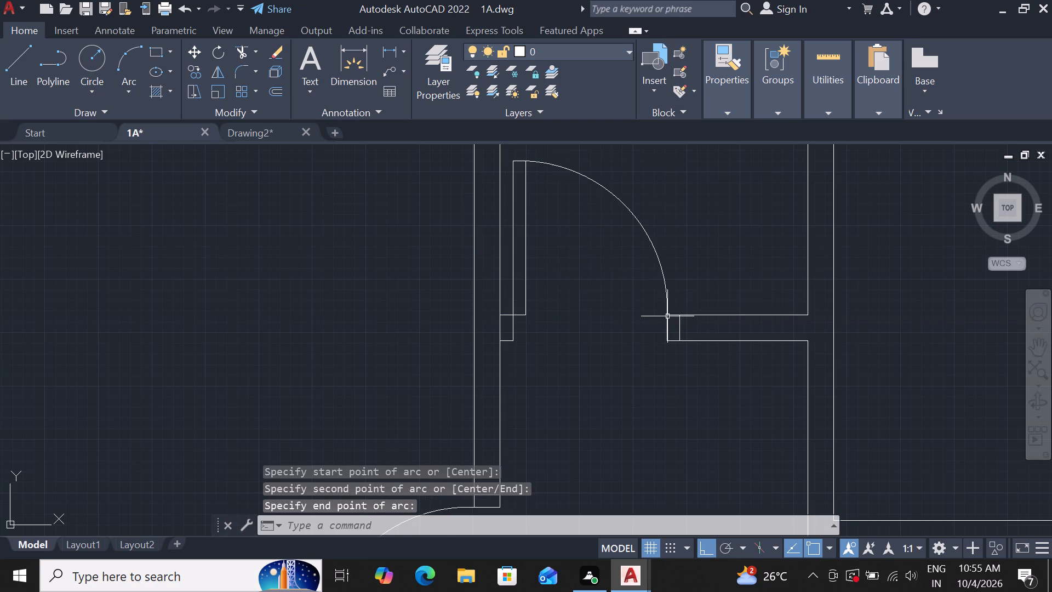
Draw a 6" jamb line southward across the northeast room's south wall from the room's inner southwest corner.
scroll(748, 287, "down", 5)
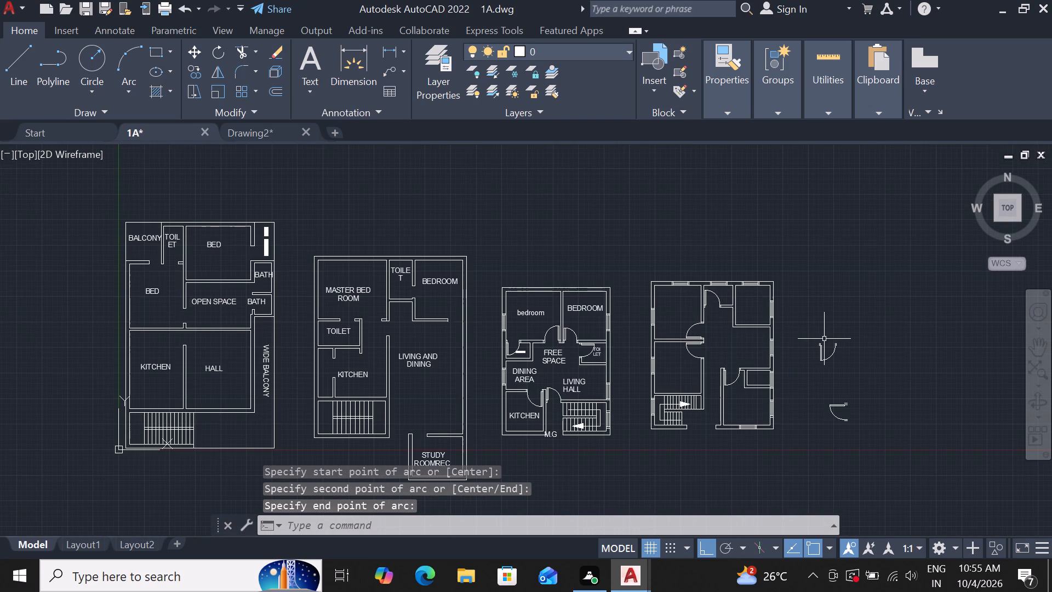
scroll(827, 341, "up", 1)
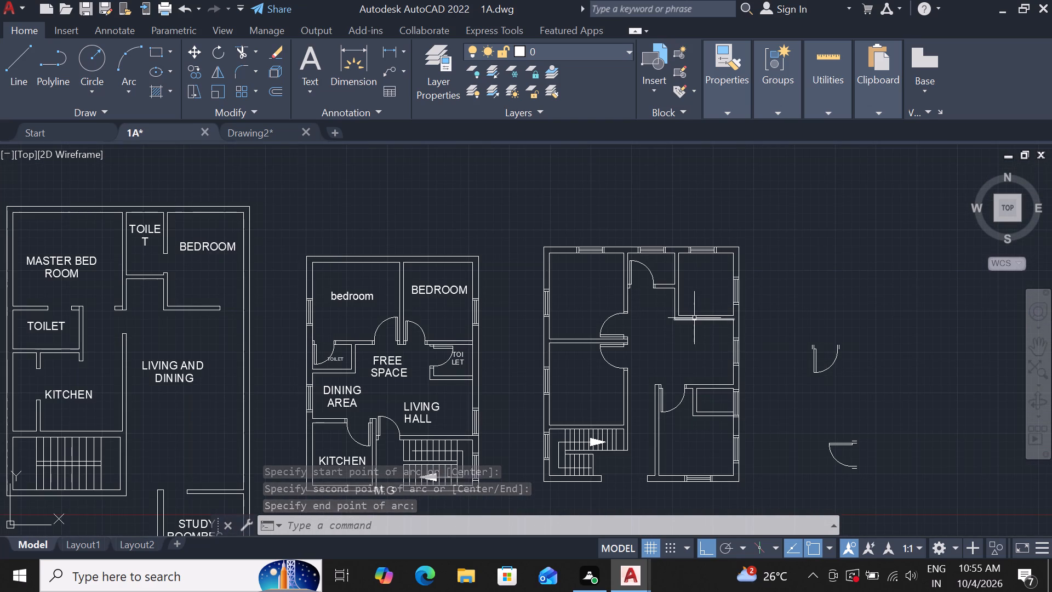
scroll(694, 318, "up", 3)
type("L")
key("space")
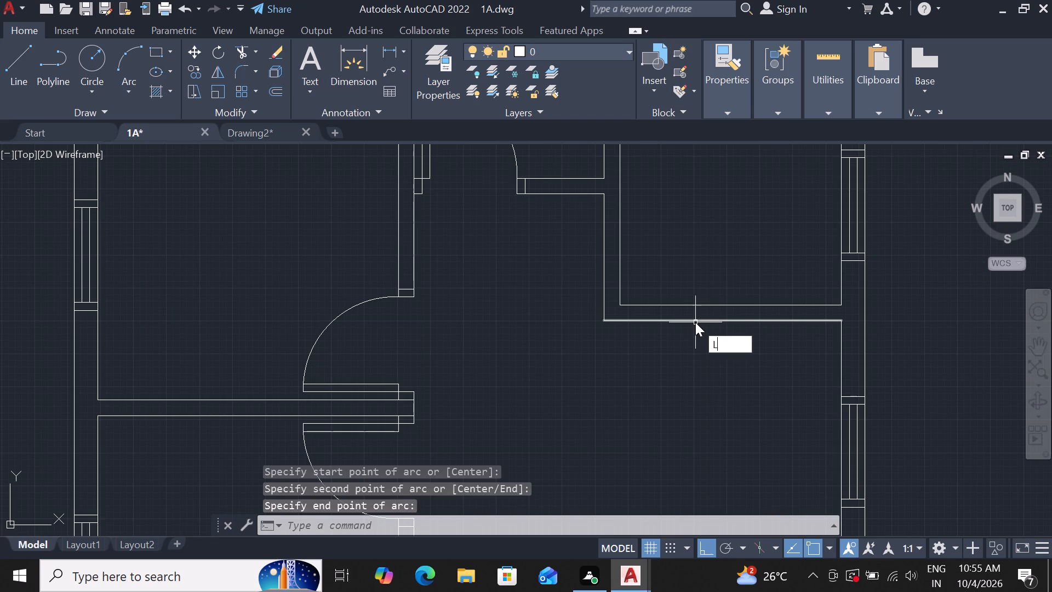
left_click(616, 306)
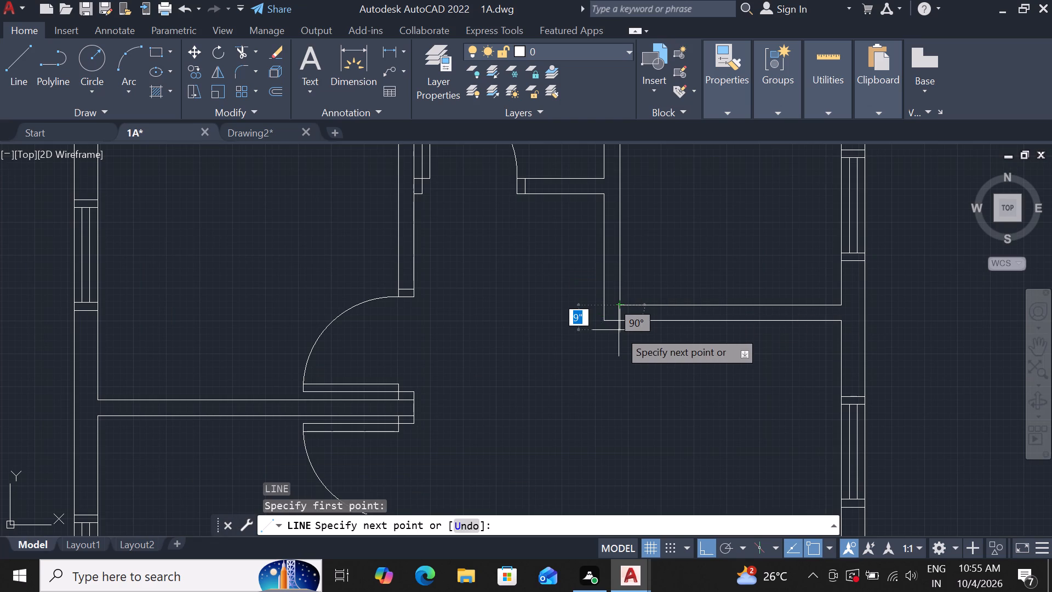
type("6\"")
key("Return")
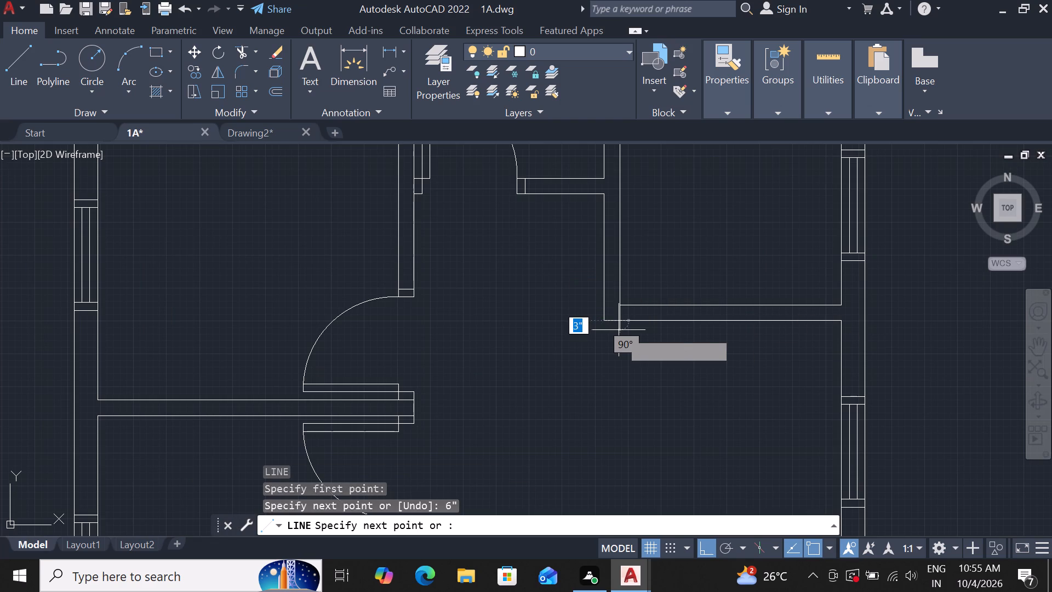
key("Escape")
scroll(624, 326, "up", 3)
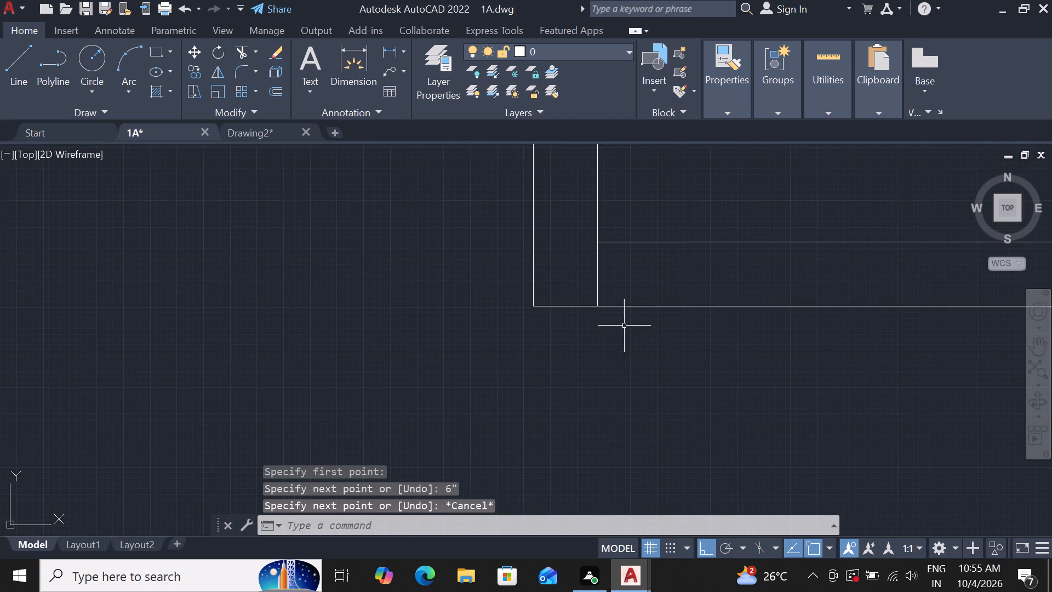
Offset the new 6" jamb line 3" east within the northeast room's south wall.
left_click(599, 303)
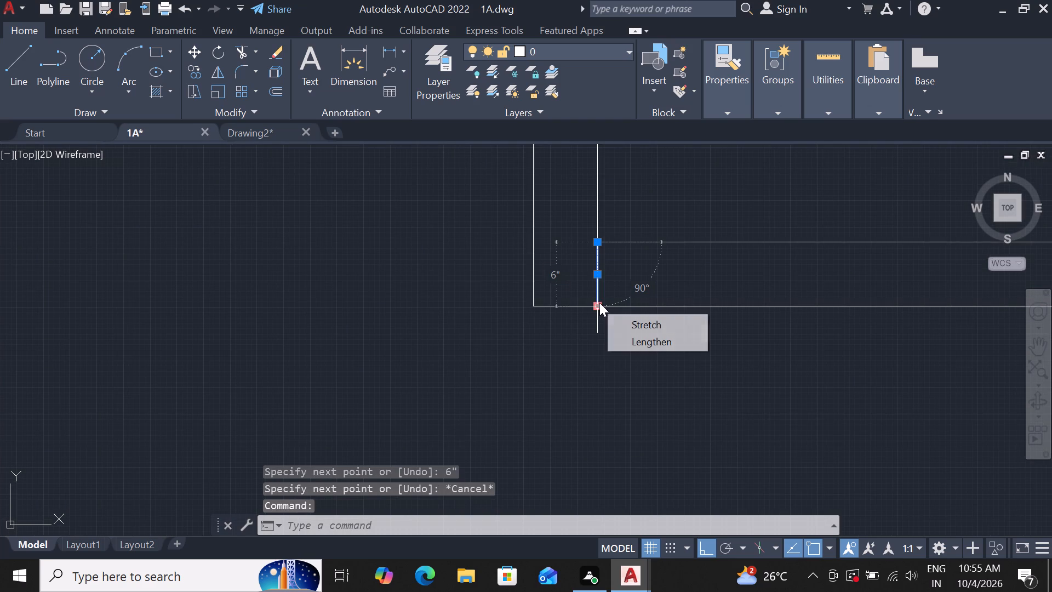
key("o")
key("f")
key("space")
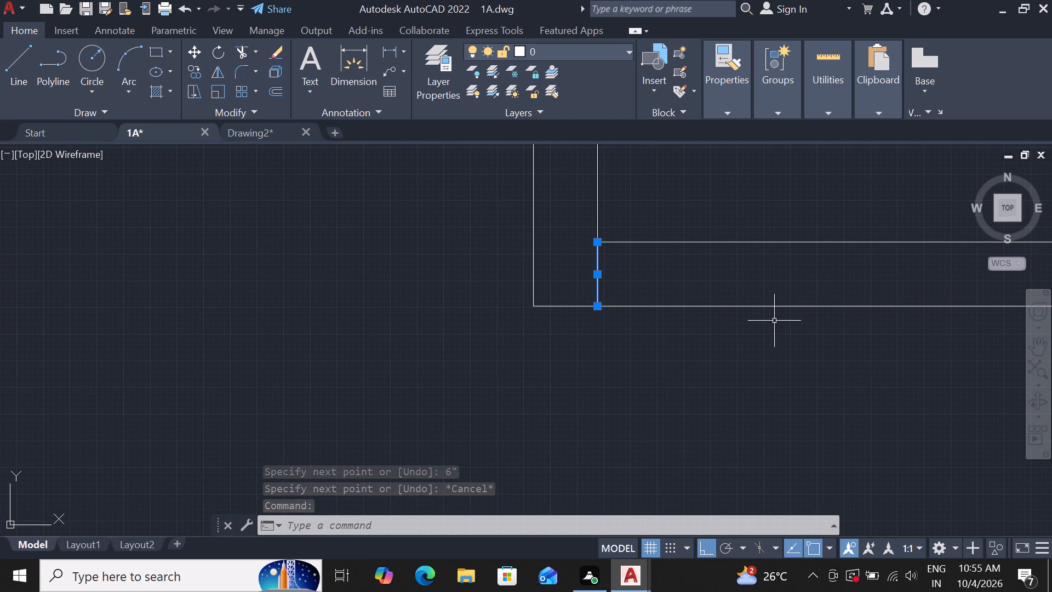
key("o")
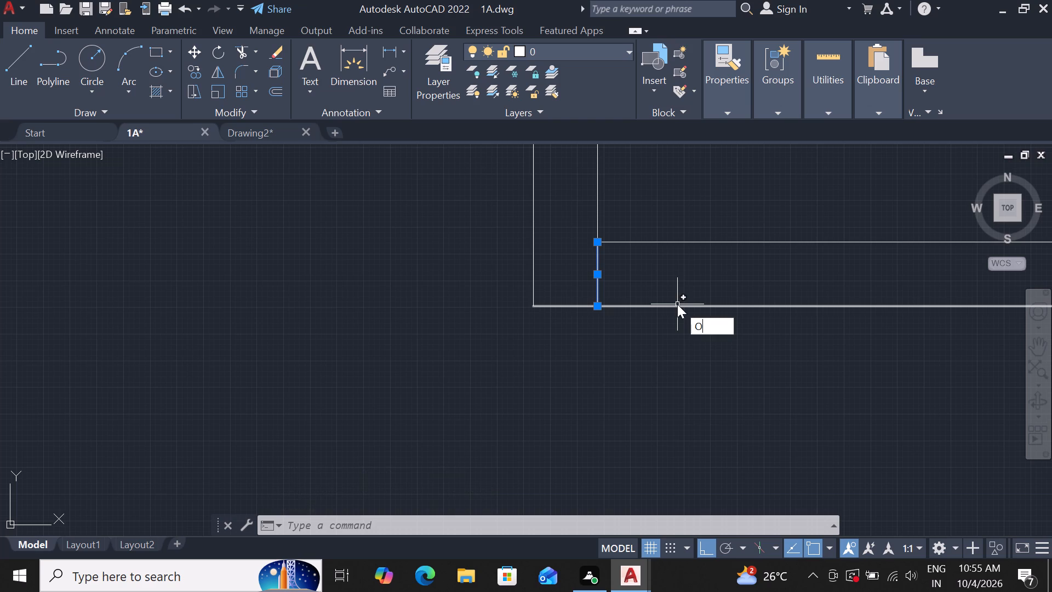
type("F")
key("space")
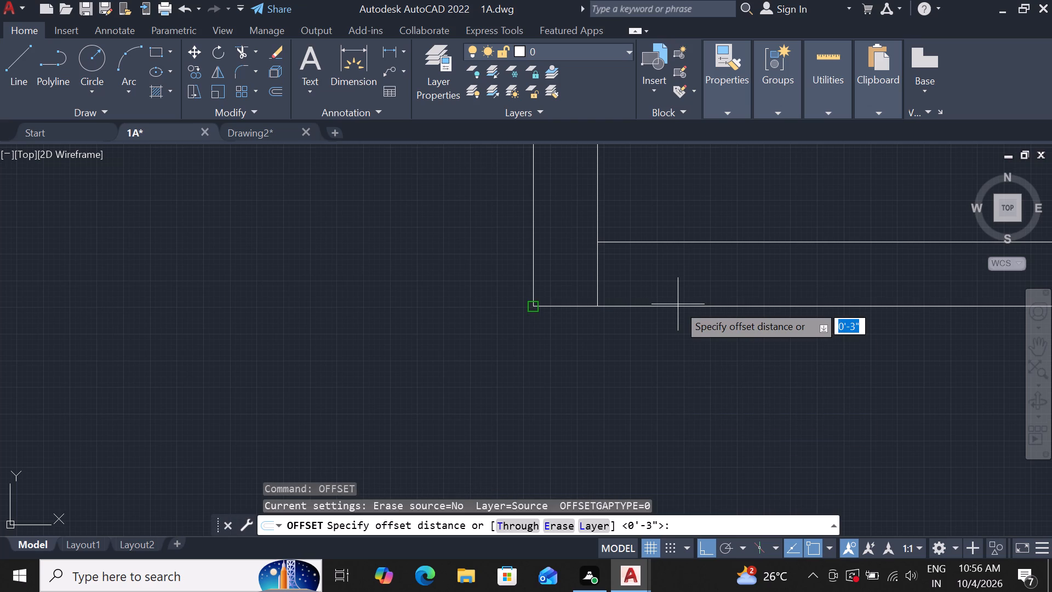
type("3\"")
key("Return")
left_click(679, 277)
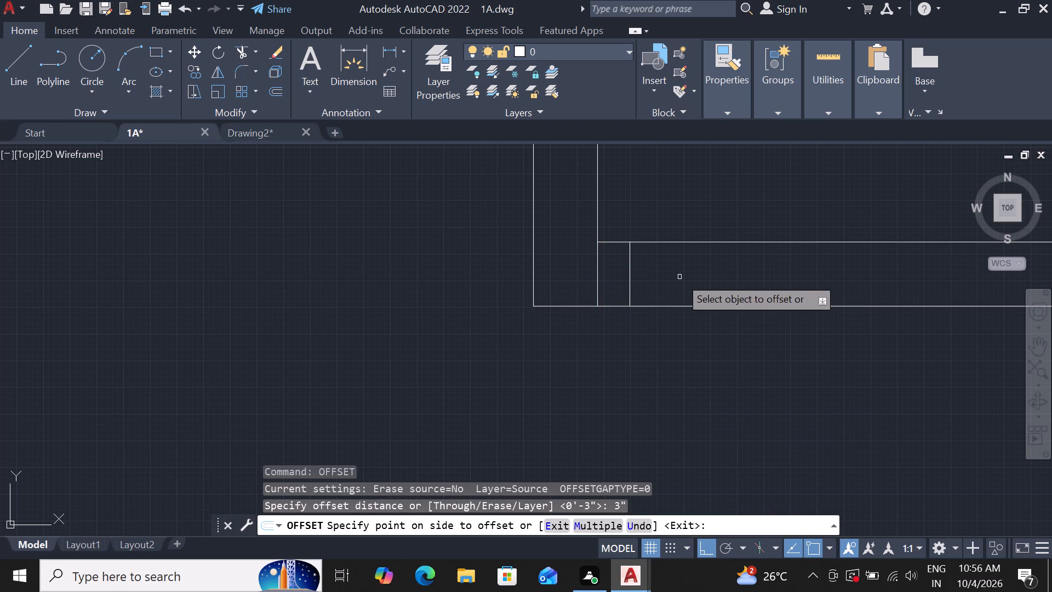
scroll(657, 310, "down", 1)
key("Escape")
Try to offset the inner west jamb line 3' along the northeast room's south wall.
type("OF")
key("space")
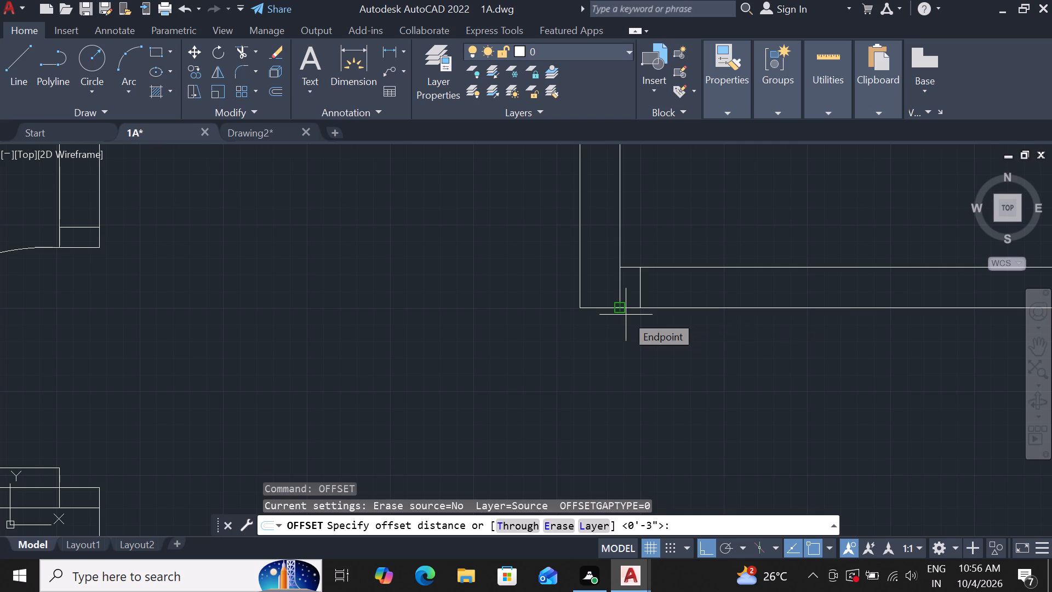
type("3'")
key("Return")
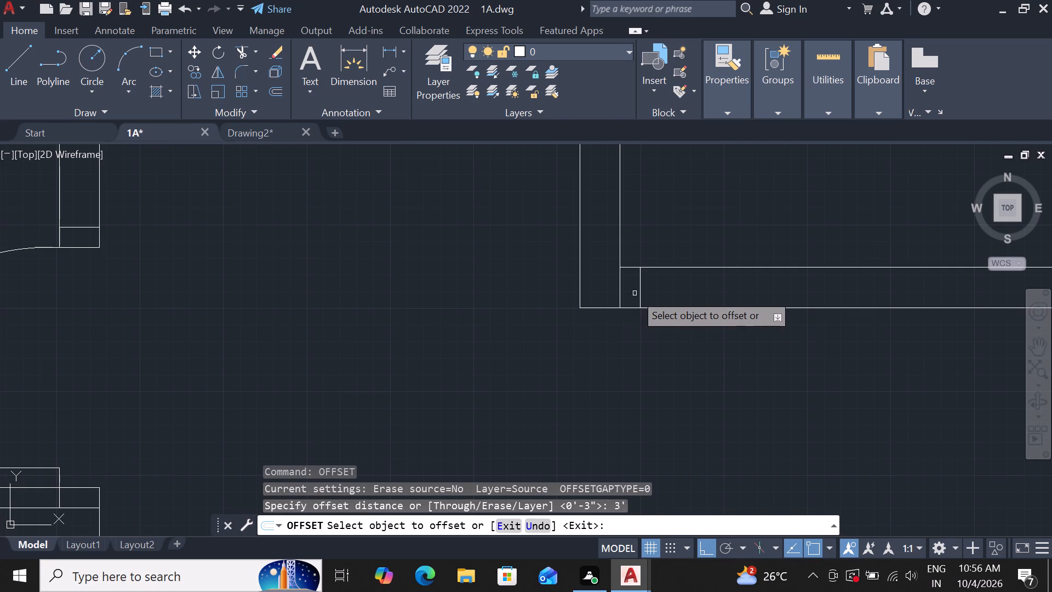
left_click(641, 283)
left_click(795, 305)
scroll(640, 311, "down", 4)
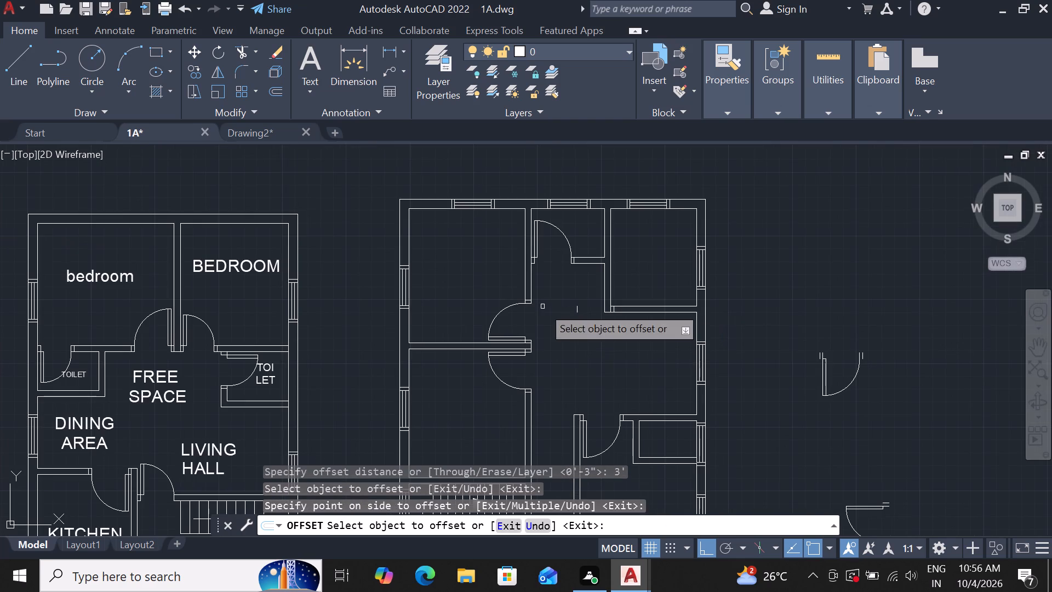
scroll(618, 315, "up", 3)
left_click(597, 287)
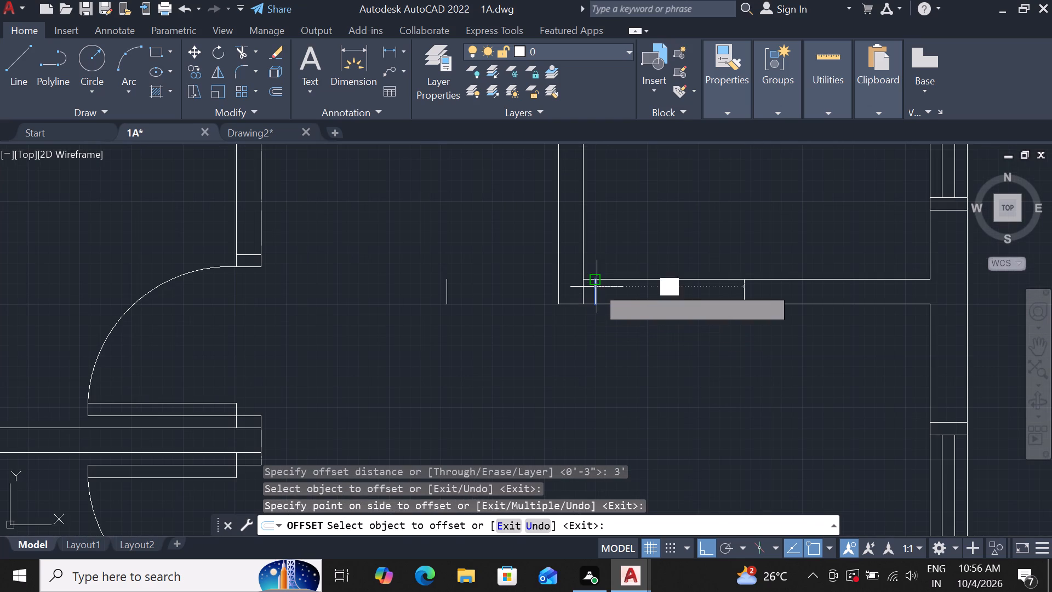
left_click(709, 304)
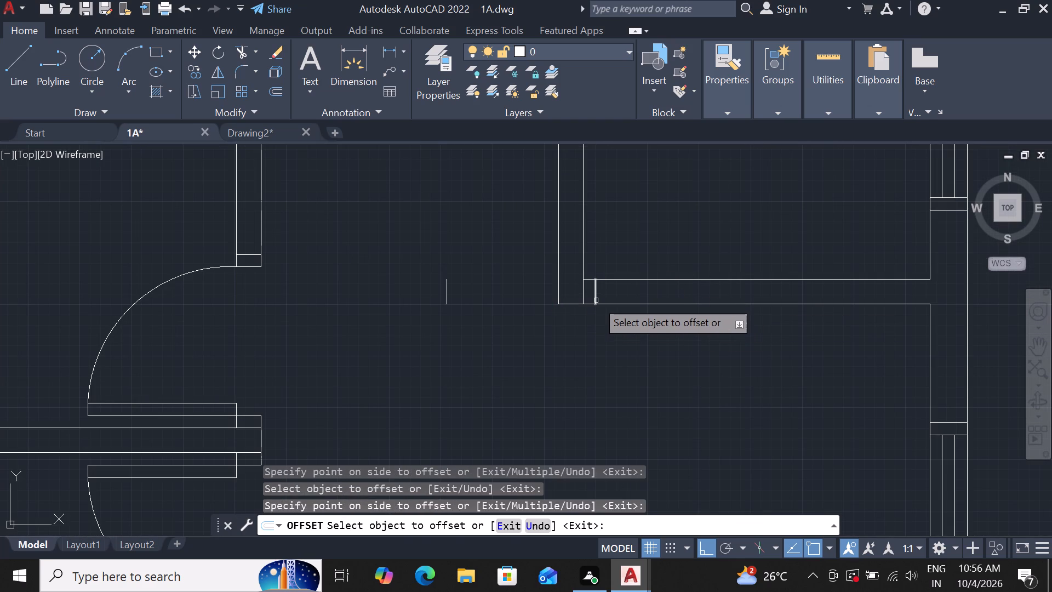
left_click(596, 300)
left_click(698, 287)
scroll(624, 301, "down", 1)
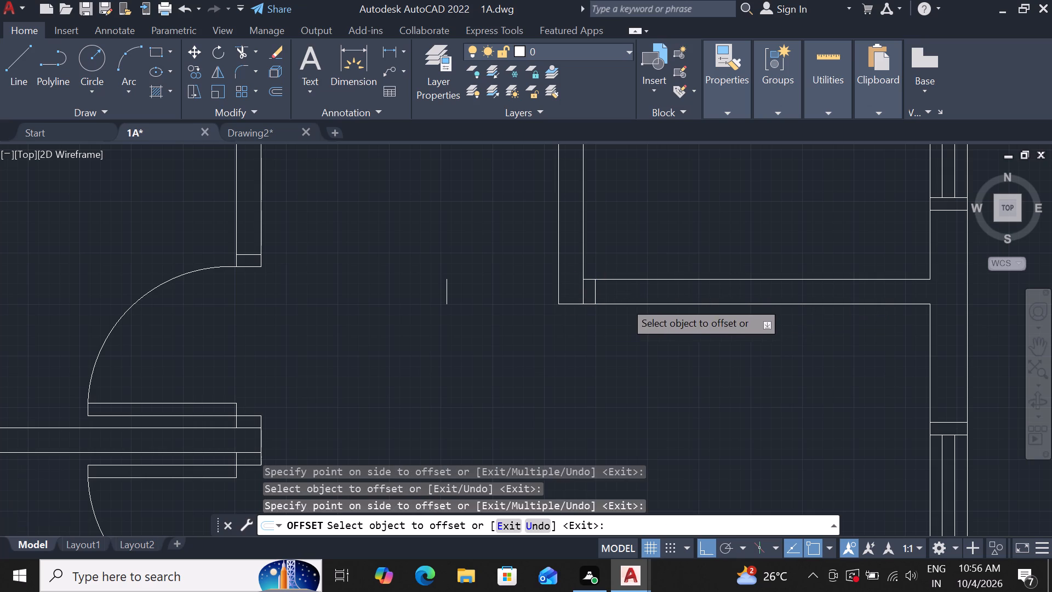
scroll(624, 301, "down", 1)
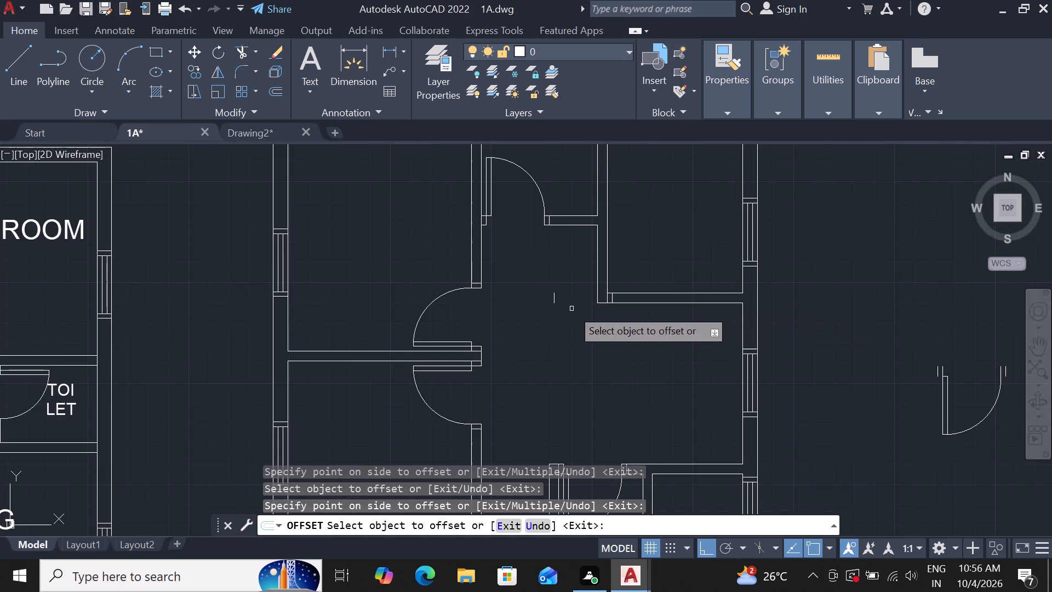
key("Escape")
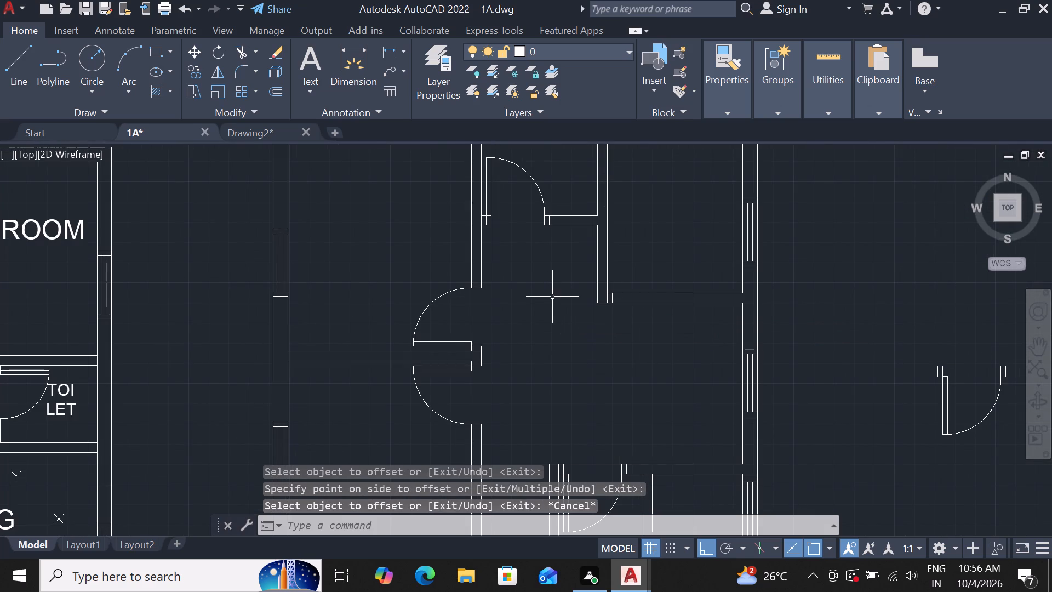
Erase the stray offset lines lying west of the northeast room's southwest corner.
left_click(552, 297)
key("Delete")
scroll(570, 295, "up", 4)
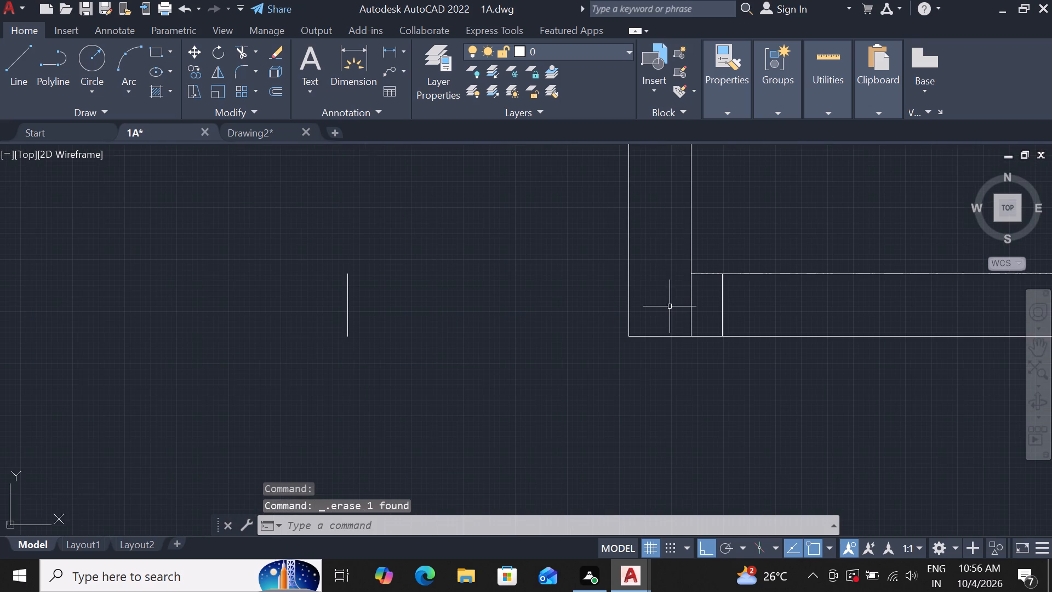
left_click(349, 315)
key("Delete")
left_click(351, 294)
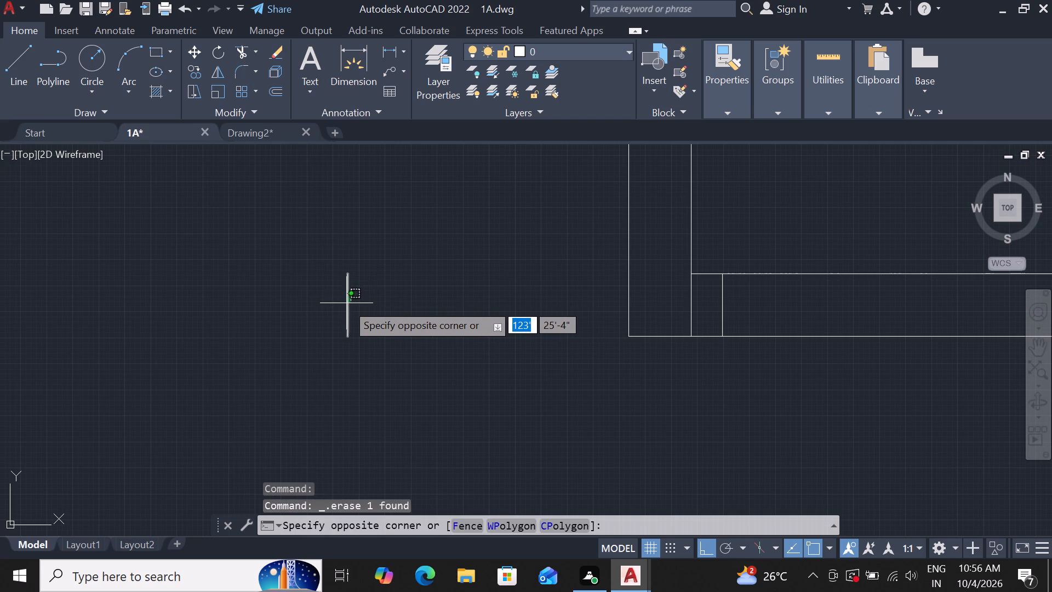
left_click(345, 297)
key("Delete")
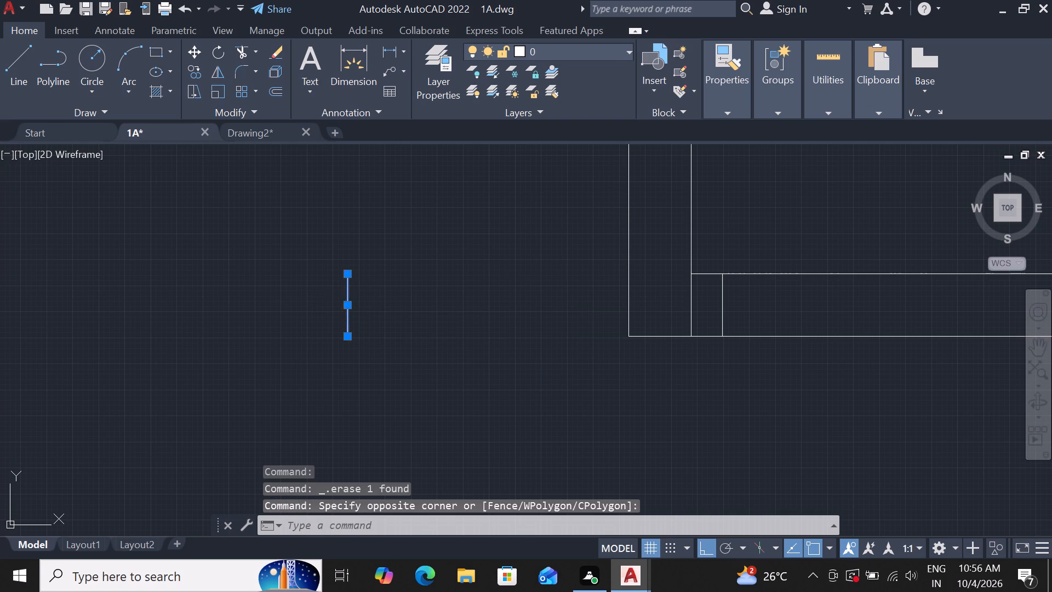
Offset the inner west jamb line 3' east along the northeast room's south wall to mark the door opening.
scroll(781, 281, "up", 3)
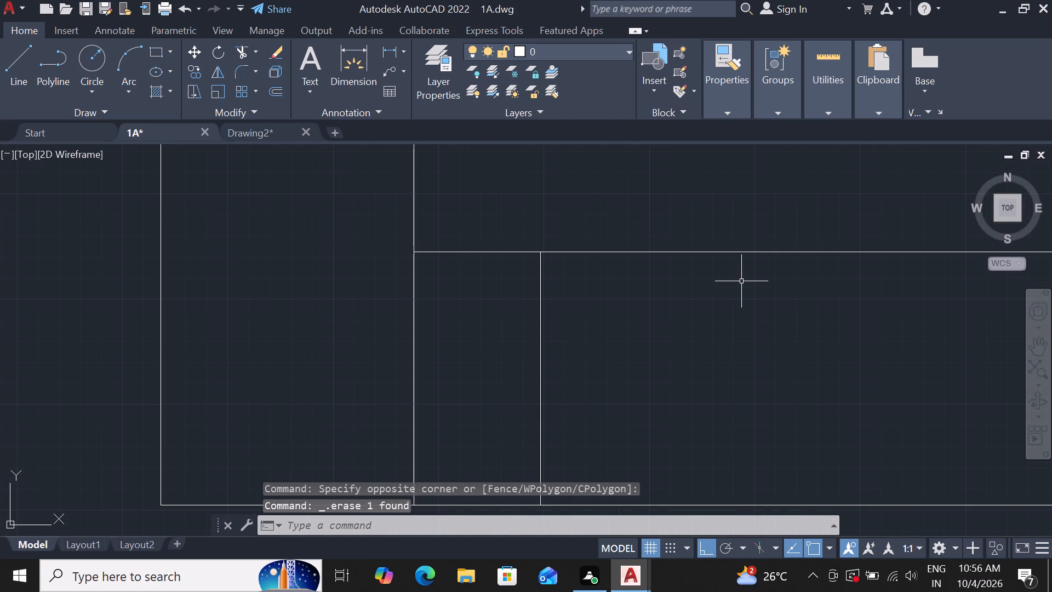
left_click(541, 312)
key("o")
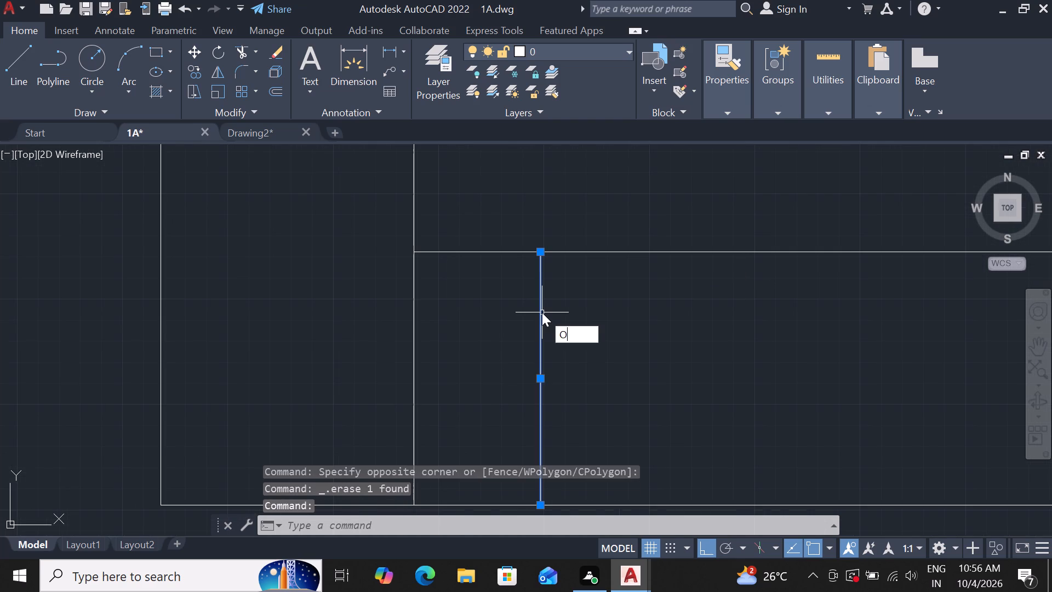
type("F 3'")
key("Return")
left_click(650, 307)
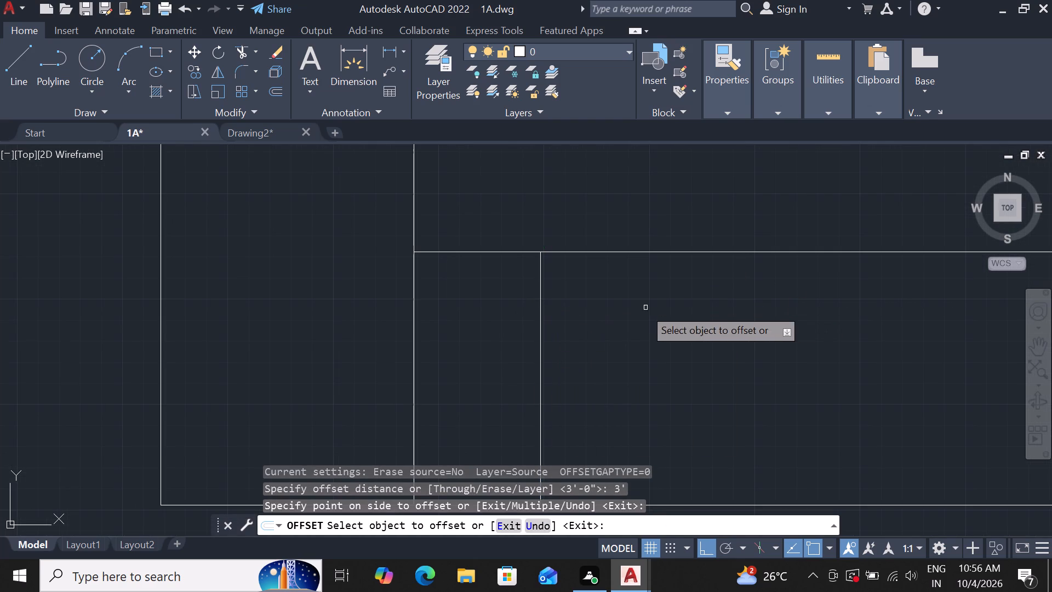
scroll(508, 308, "down", 3)
scroll(676, 290, "down", 3)
scroll(756, 305, "up", 2)
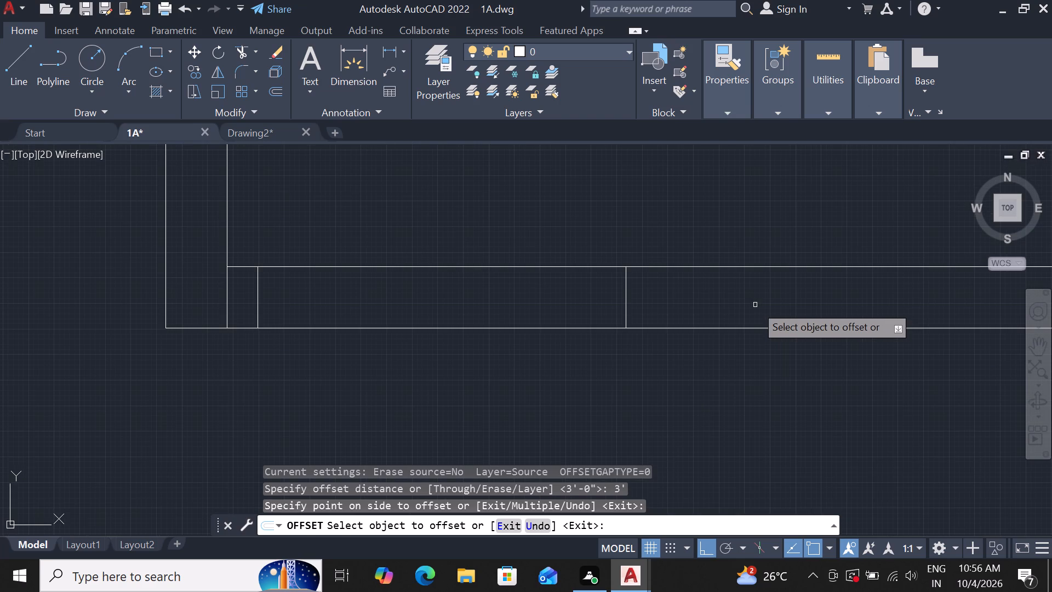
key("Escape")
Offset the opening's east jamb line 3" further east to form the door frame.
type("OF")
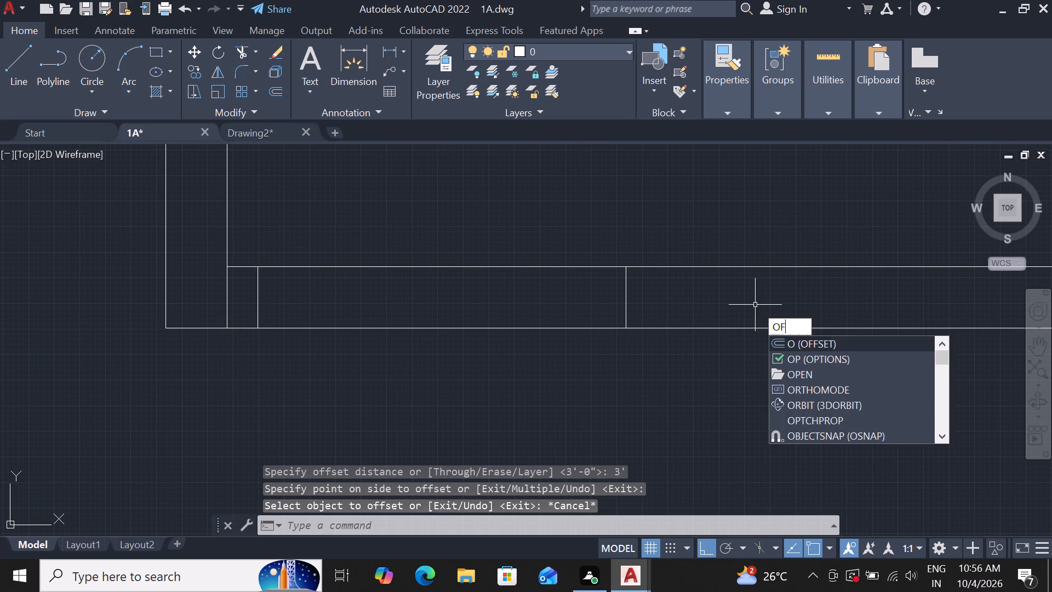
key("space")
key("3")
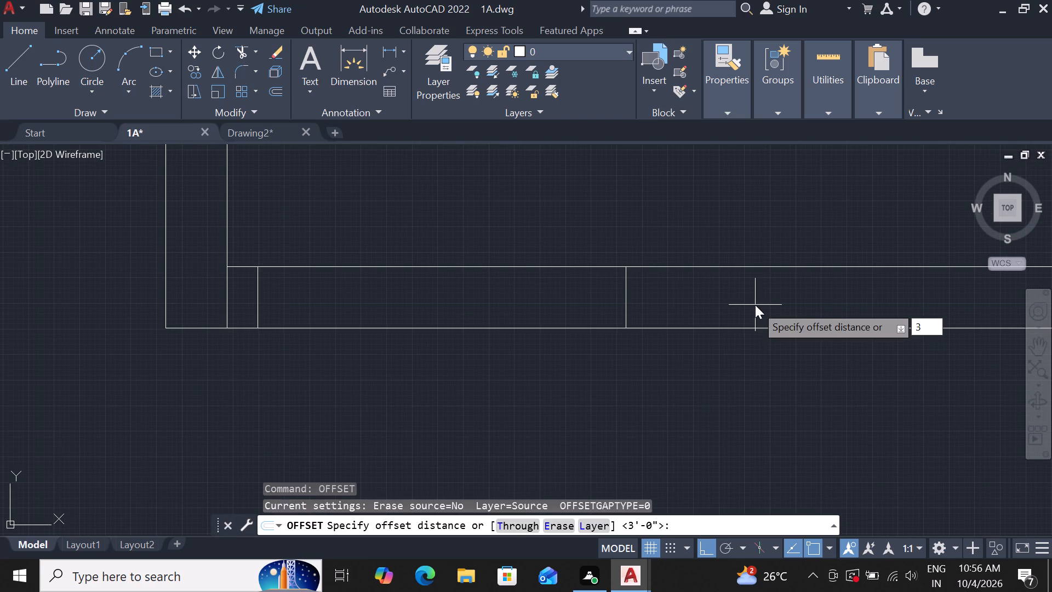
key("shift+quotedbl")
key("Return")
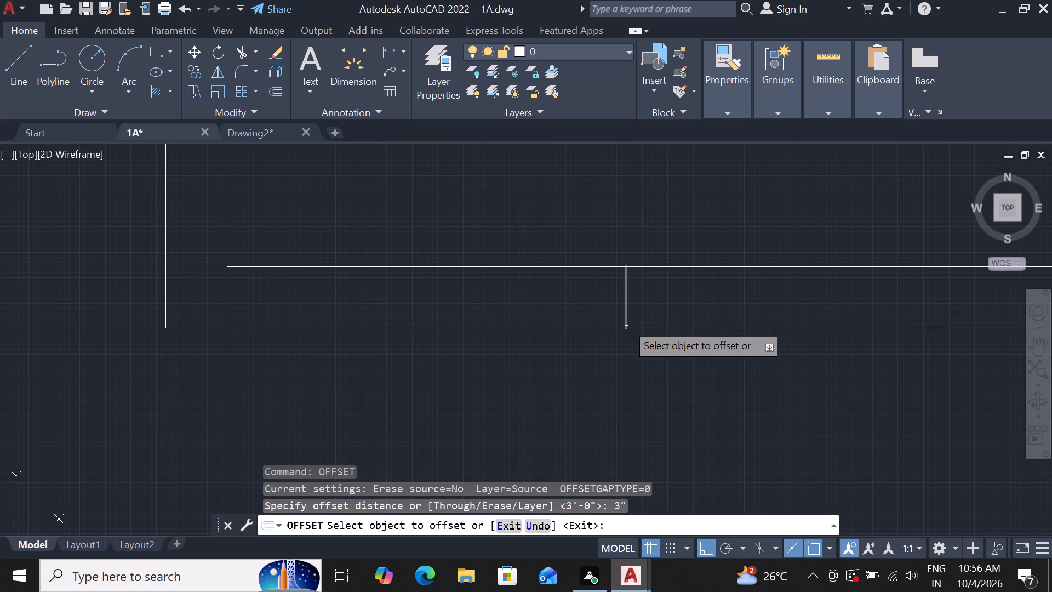
left_click_drag(626, 323, 617, 321)
left_click(708, 311)
key("Escape")
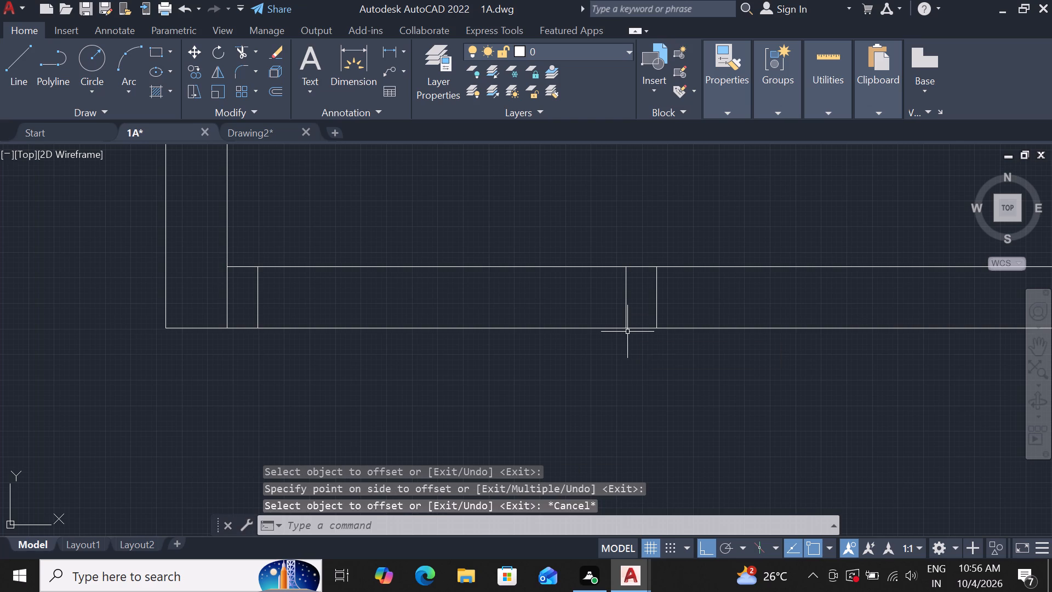
Trim both south wall lines between the inner jamb lines to cut the northeast room's door opening.
type("TR")
key("space")
key("space")
left_click_drag(523, 370, 521, 362)
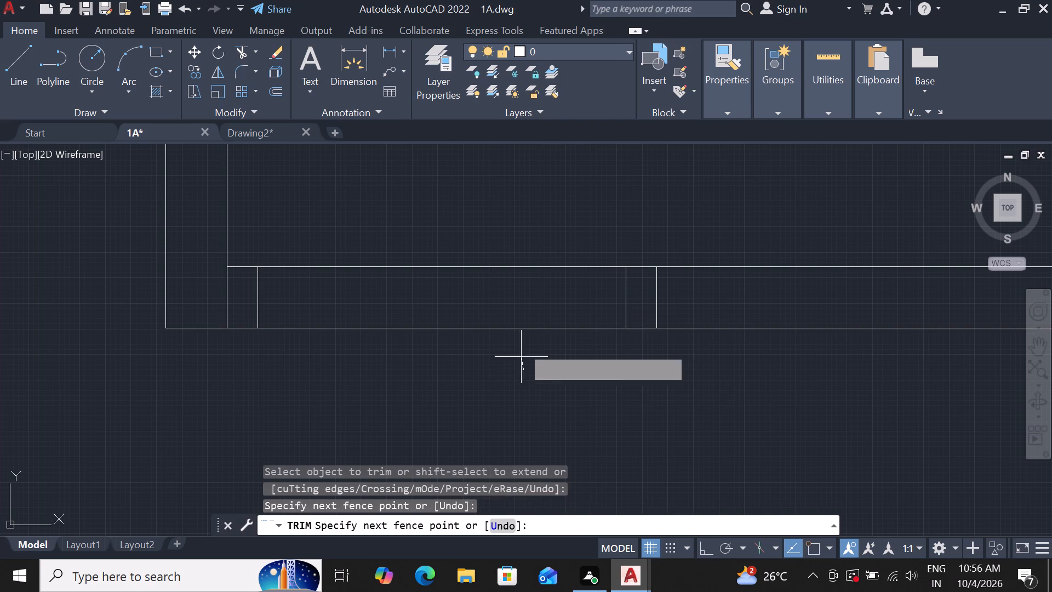
left_click(559, 259)
scroll(559, 259, "down", 6)
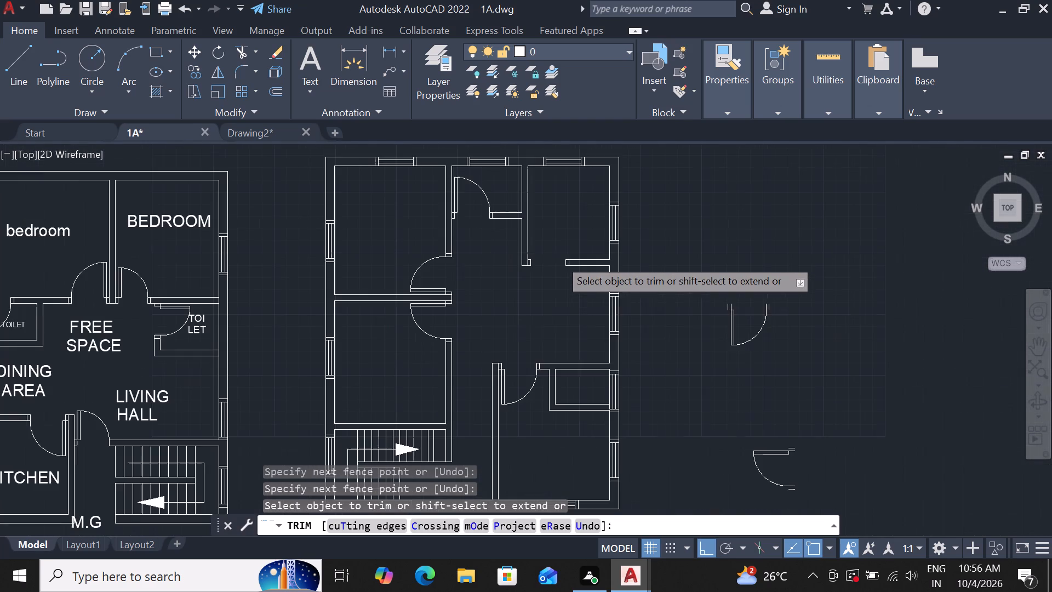
key("Escape")
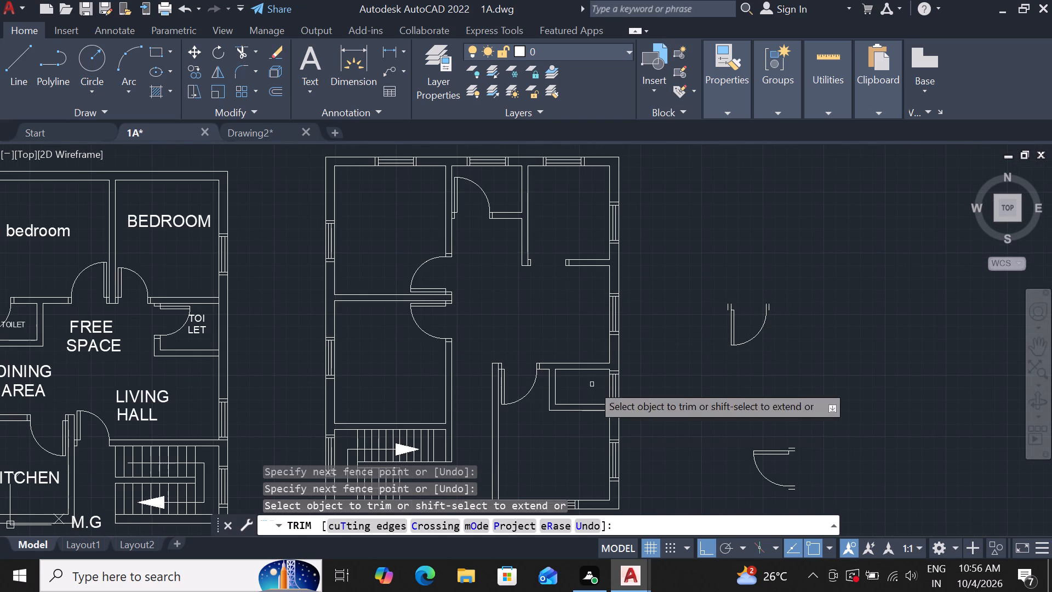
Draw a 3" by 3' door leaf rectangle extending north into the northeast room from the inner west jamb line's north end.
scroll(551, 274, "up", 3)
type("REC")
key("space")
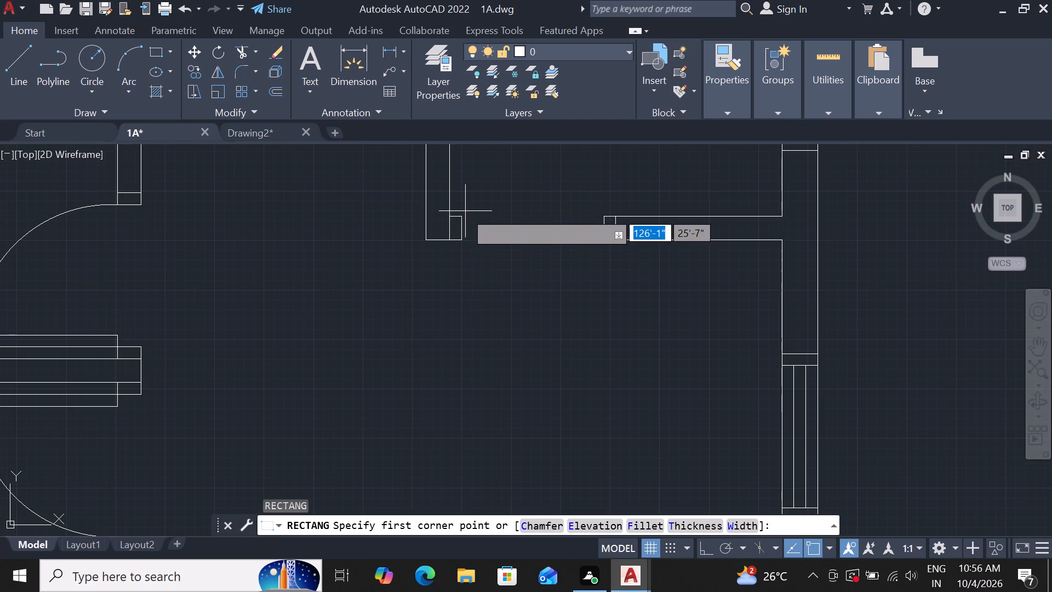
left_click(459, 215)
scroll(550, 210, "down", 3)
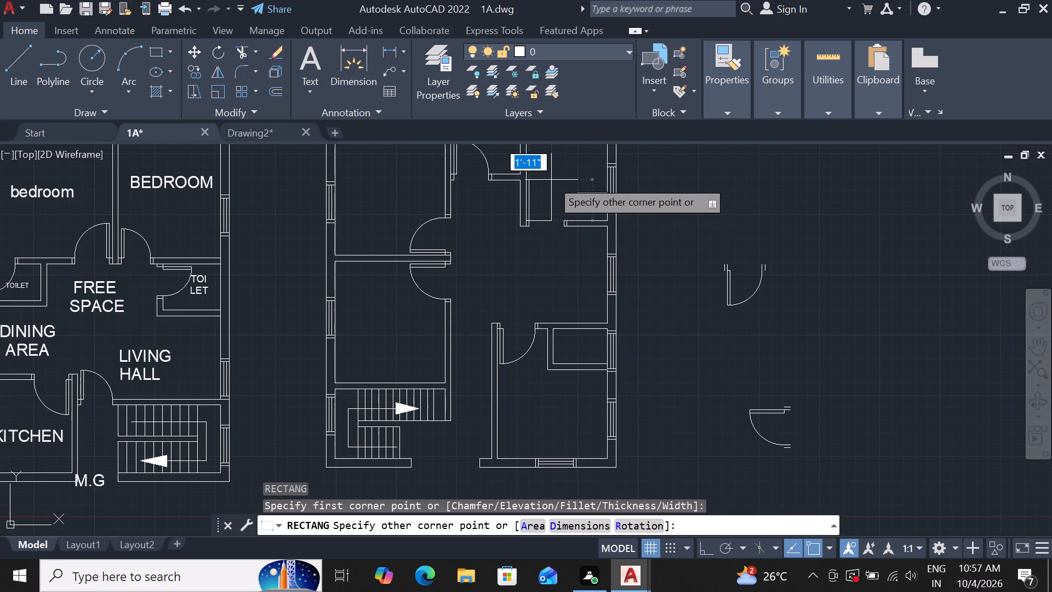
type("3\"")
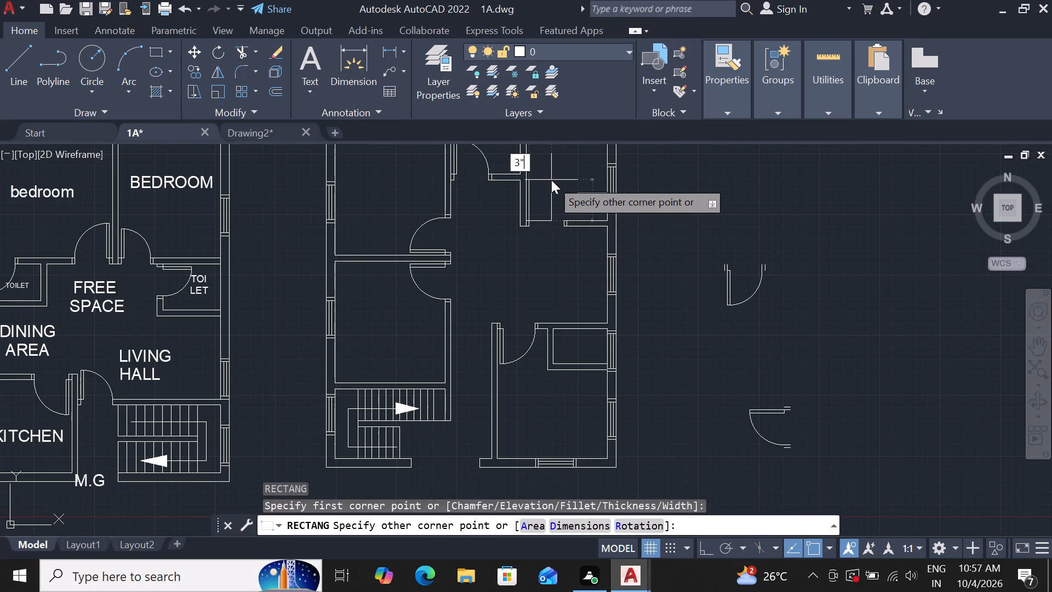
key("Delete")
key("BackSpace")
key("BackSpace")
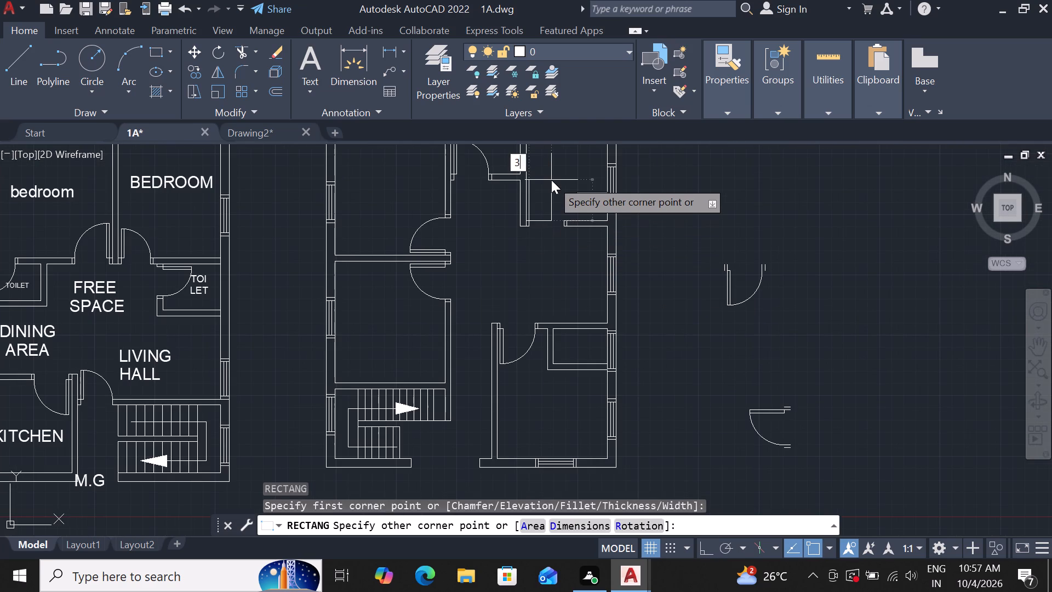
key("BackSpace")
type("D 3\"")
key("Return")
type("3'")
key("Return")
left_click(556, 180)
scroll(556, 180, "up", 2)
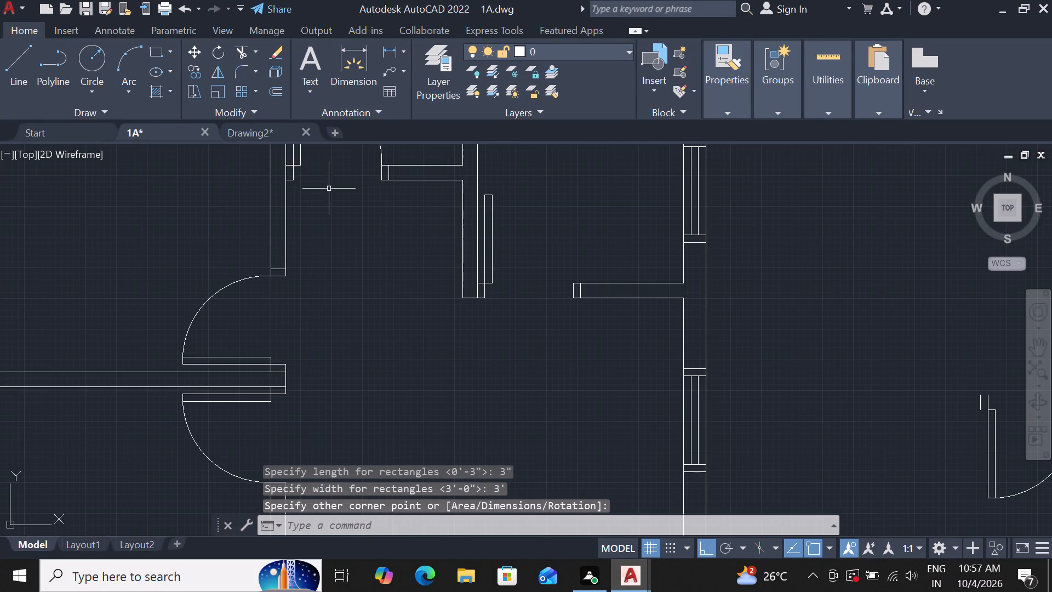
Draw a three-point swing arc from the new leaf's north end to the north end of the opening's east jamb.
left_click(123, 76)
left_click_drag(168, 115, 205, 122)
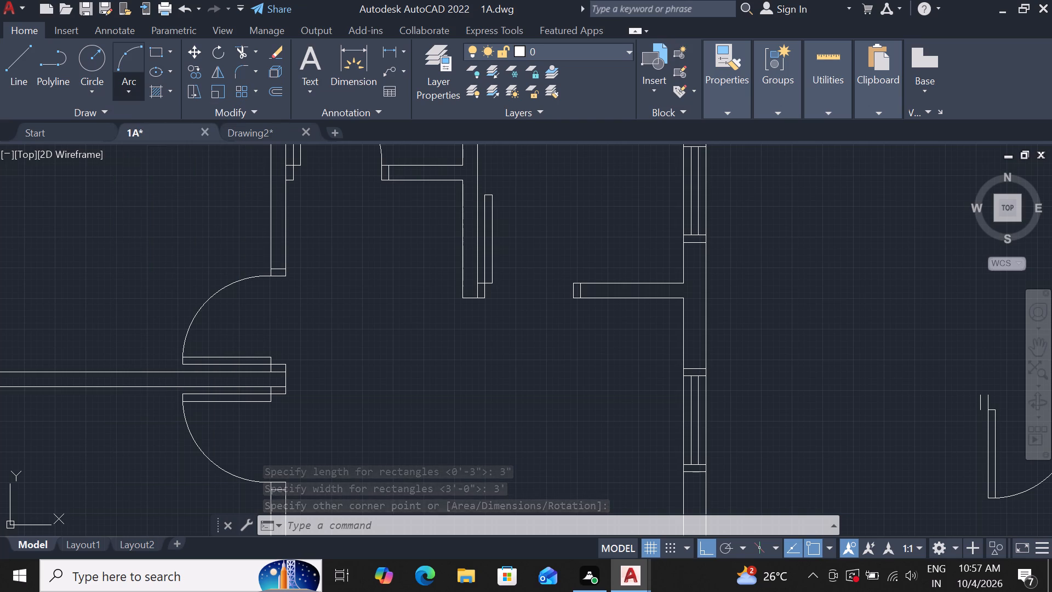
scroll(490, 195, "up", 2)
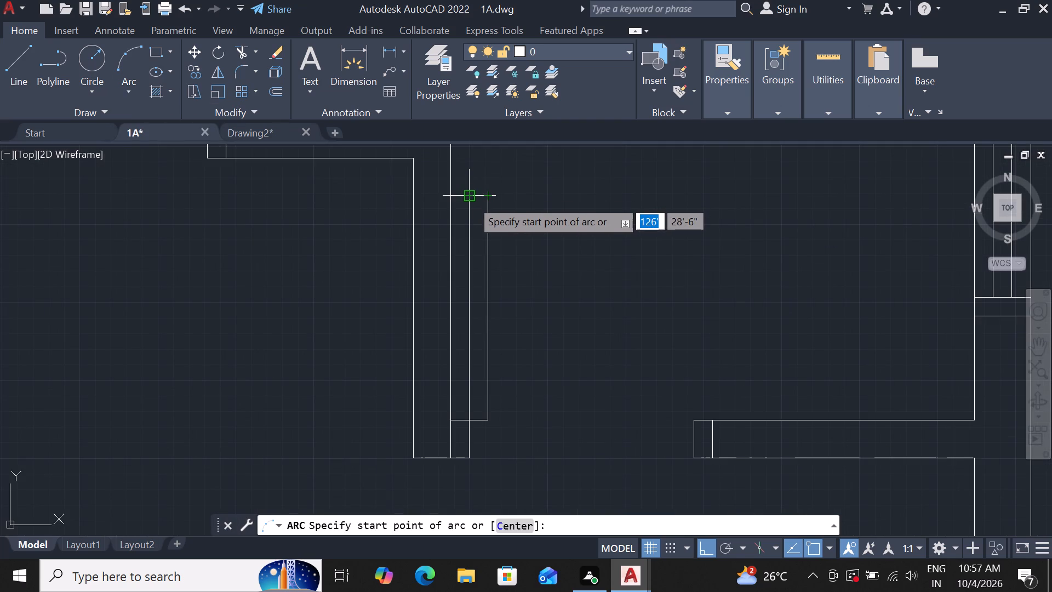
left_click(468, 196)
left_click_drag(483, 192, 477, 190)
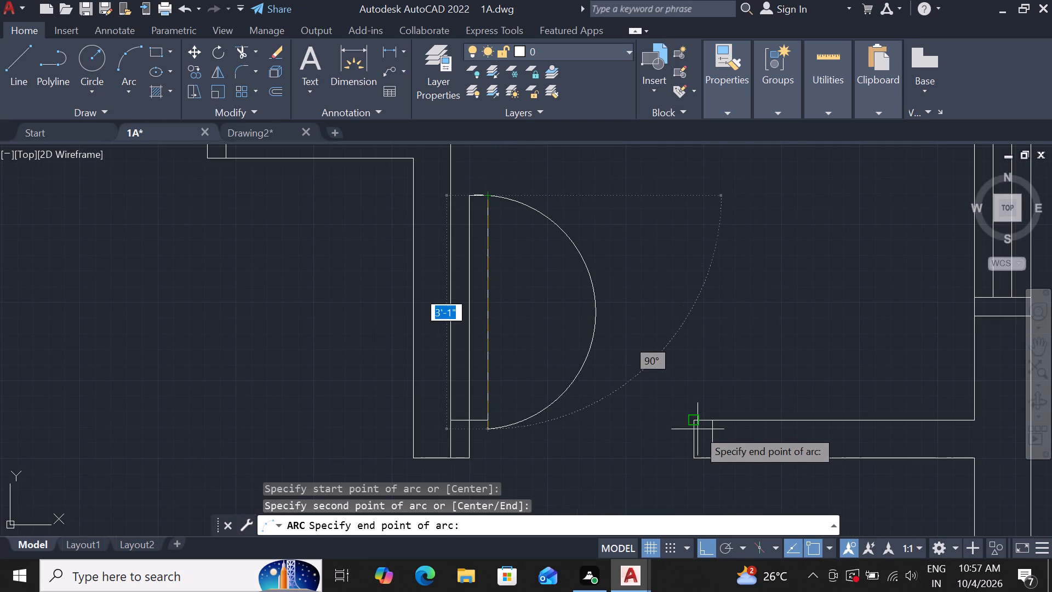
left_click(697, 423)
scroll(799, 381, "down", 5)
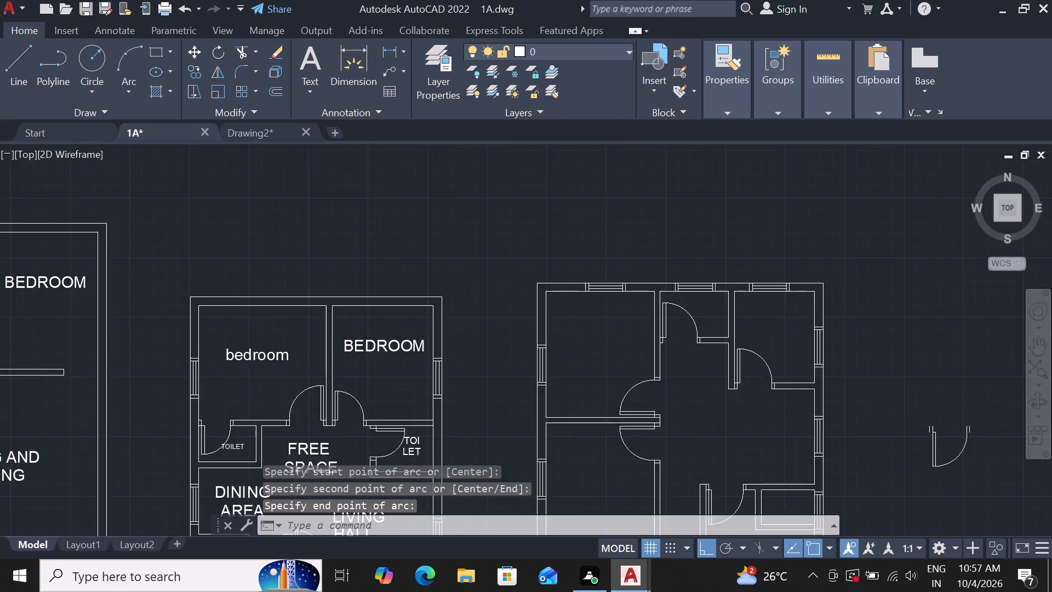
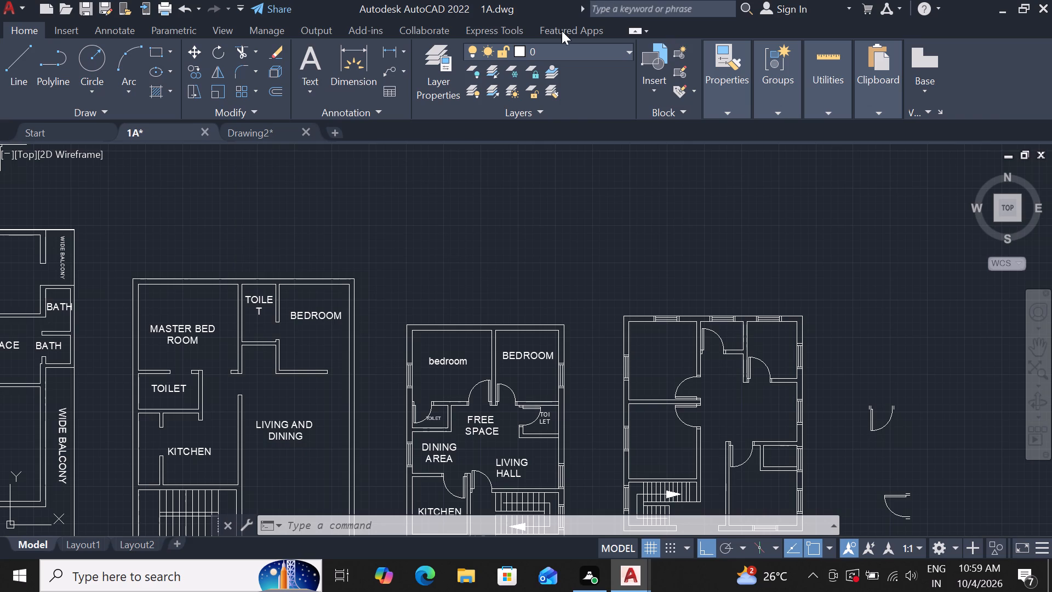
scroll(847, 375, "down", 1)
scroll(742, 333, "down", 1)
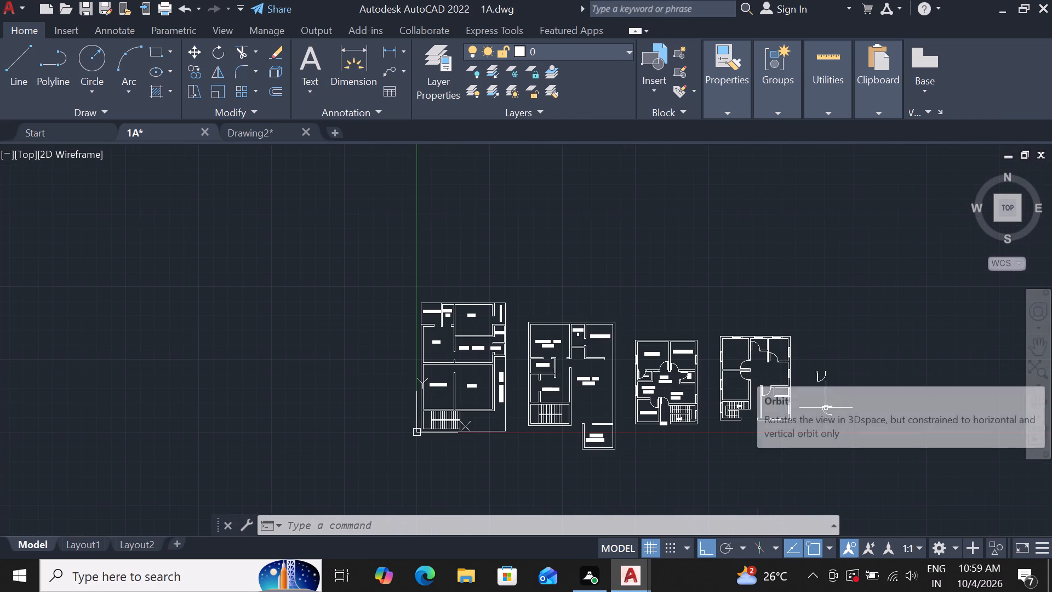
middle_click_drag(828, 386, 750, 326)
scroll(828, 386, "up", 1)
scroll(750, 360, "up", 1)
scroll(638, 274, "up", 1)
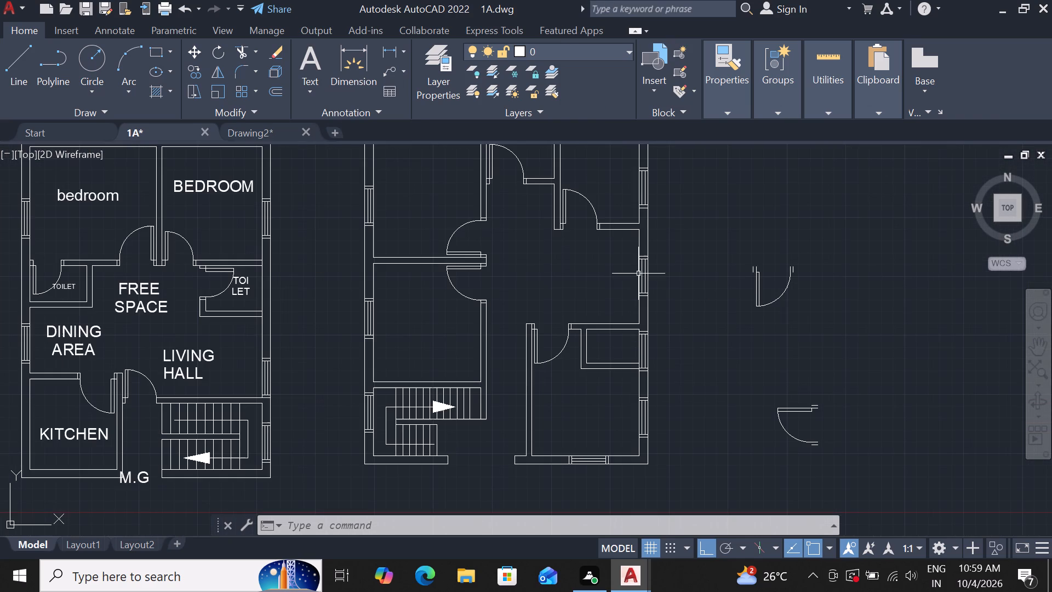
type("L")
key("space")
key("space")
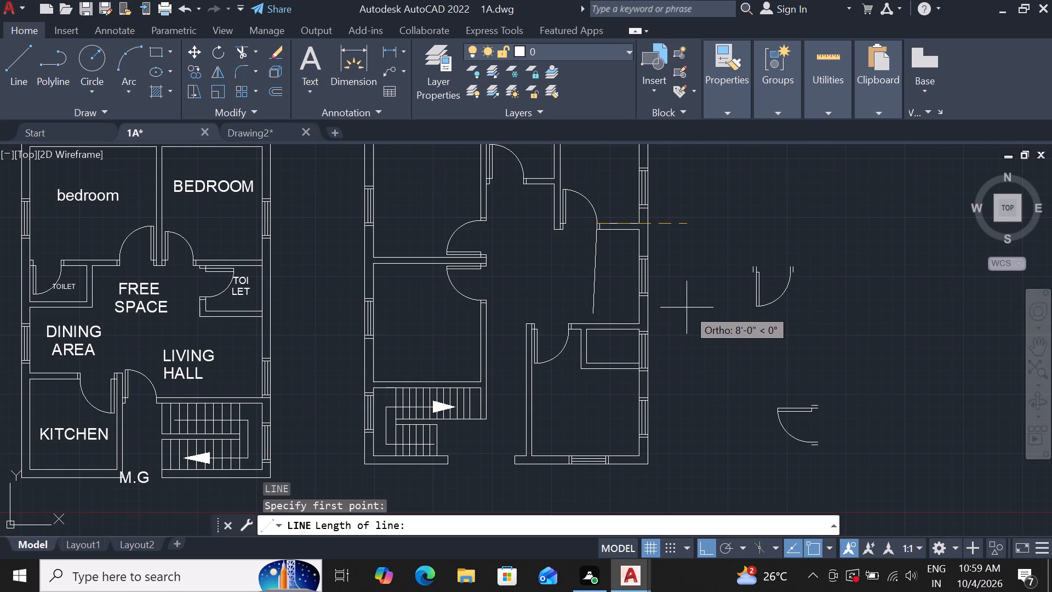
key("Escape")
Draw a 6" line south across the small east room's south wall from its inner southwest corner.
scroll(606, 354, "up", 2)
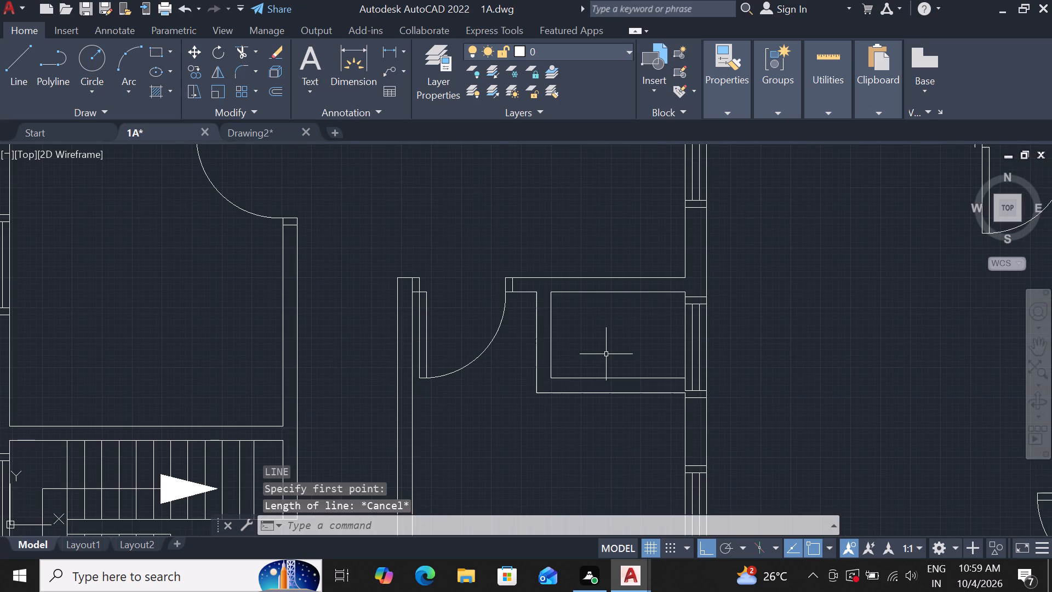
key("l")
key("space")
scroll(554, 377, "up", 1)
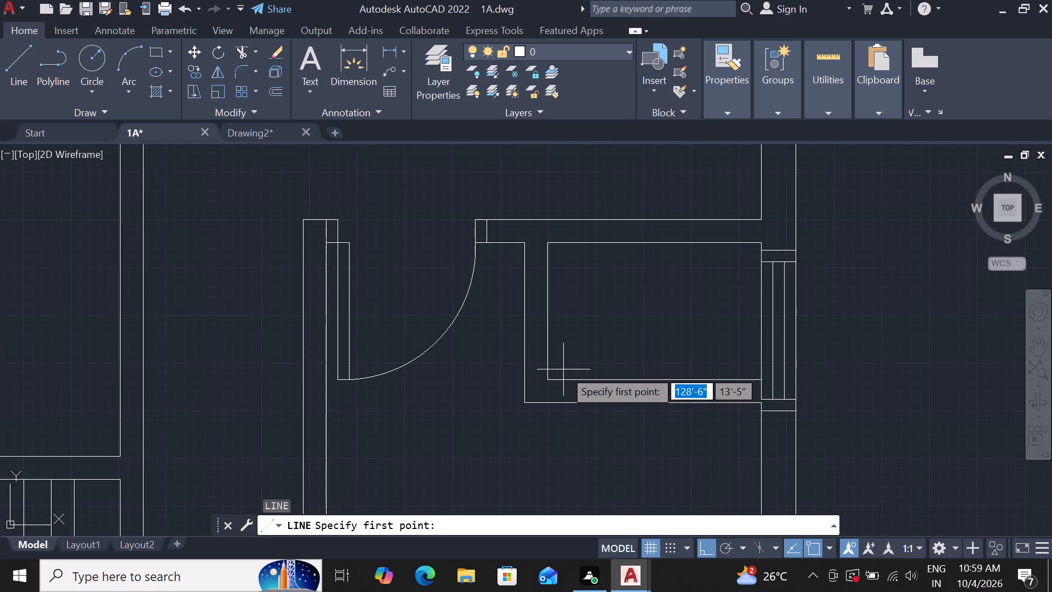
scroll(577, 378, "up", 1)
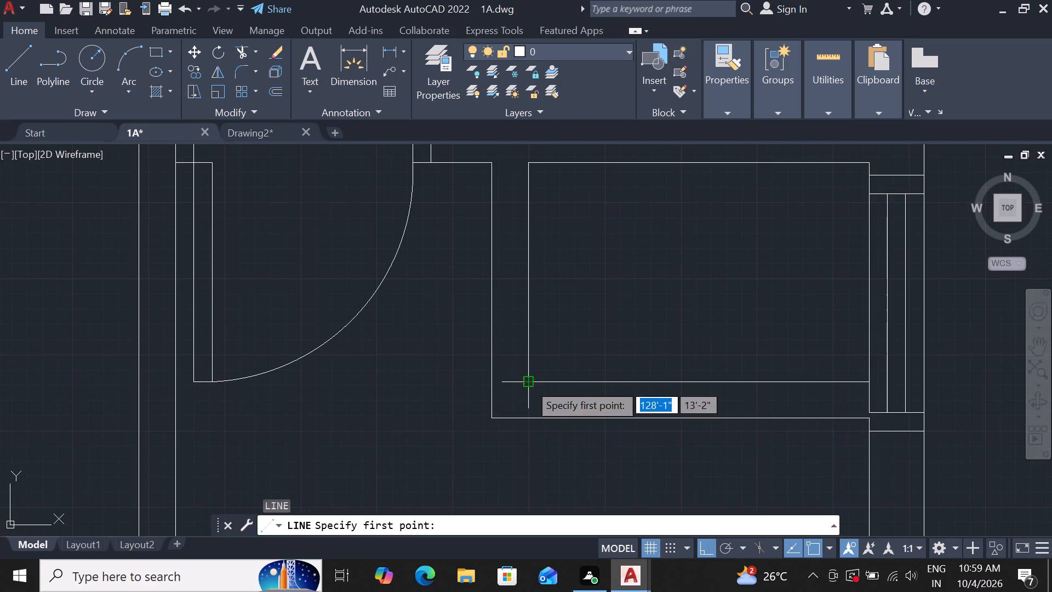
left_click_drag(528, 386, 527, 392)
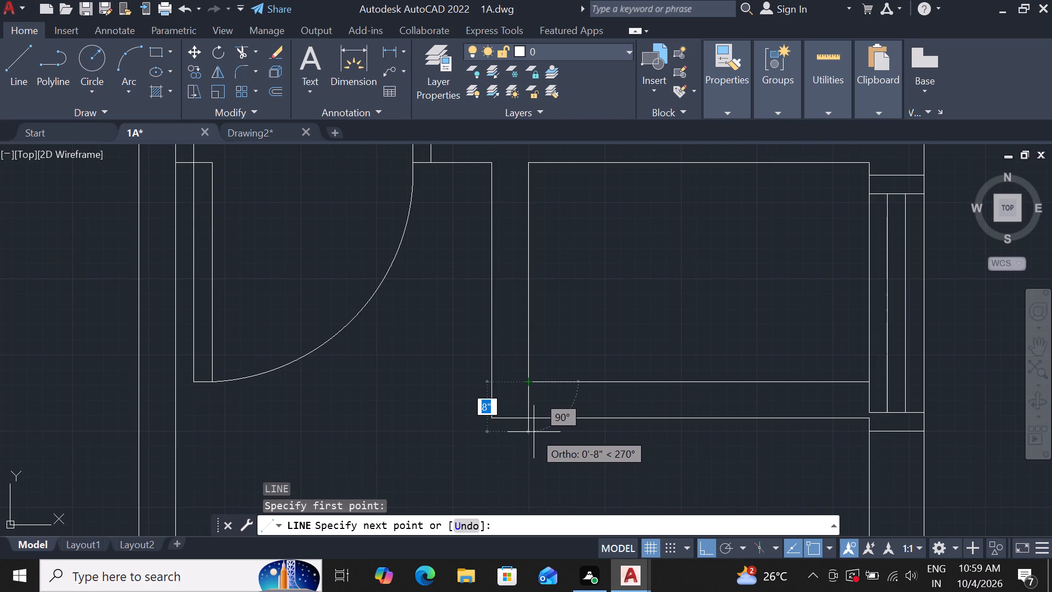
type("6\"")
key("Return")
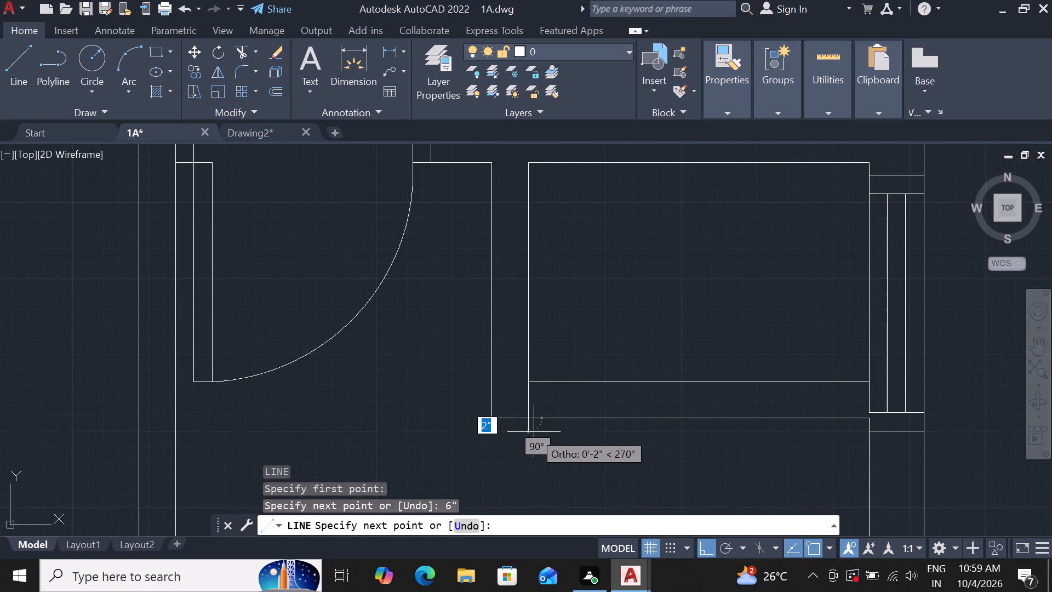
key("Escape")
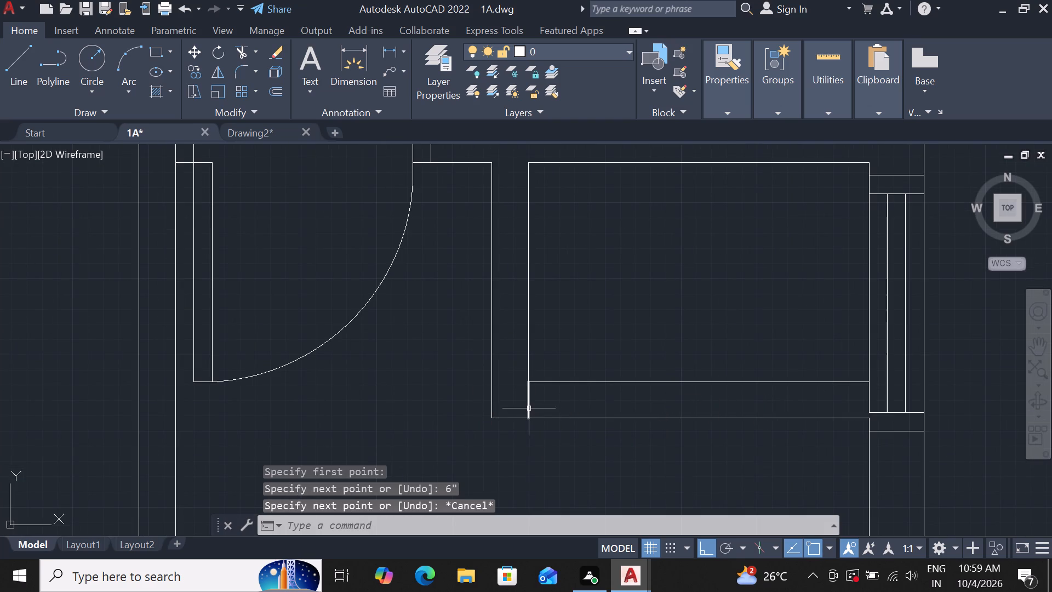
Offset the new line across the south wall 3" east to form the west door frame.
left_click(529, 408)
type("OF")
key("space")
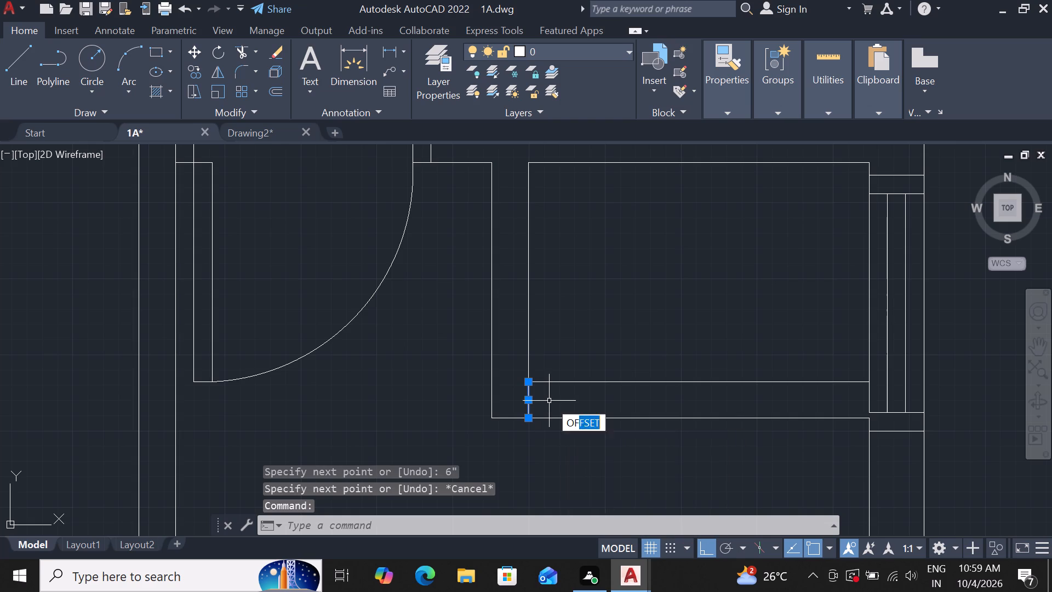
type("3\"")
key("Return")
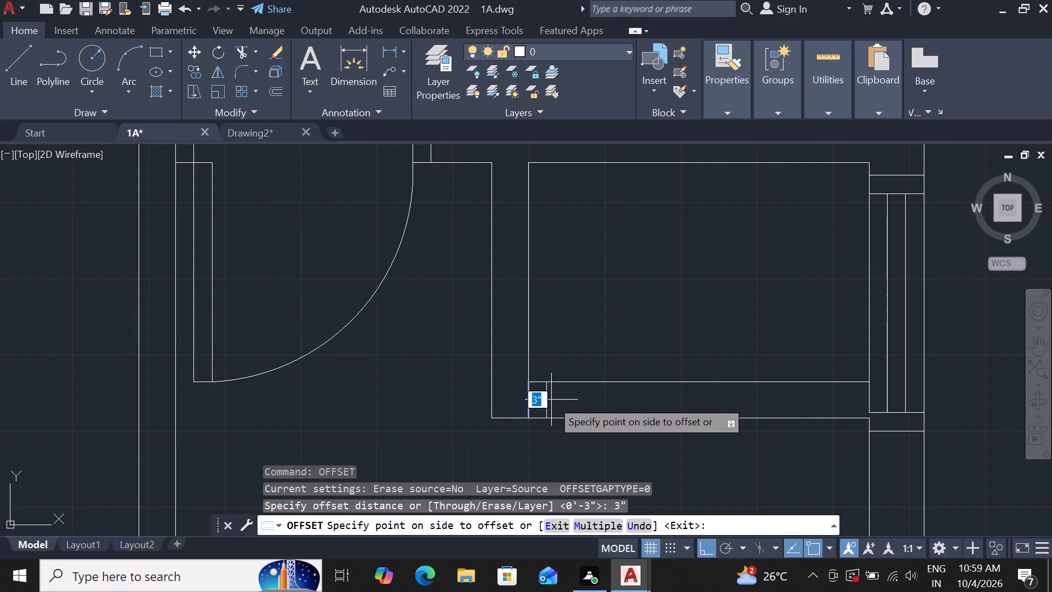
left_click(567, 397)
key("Escape")
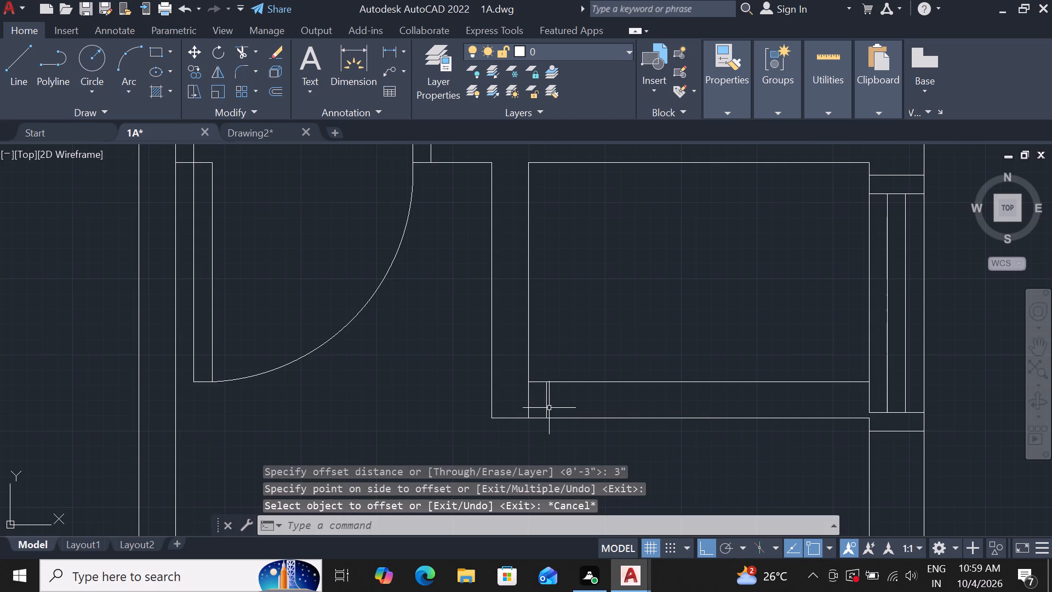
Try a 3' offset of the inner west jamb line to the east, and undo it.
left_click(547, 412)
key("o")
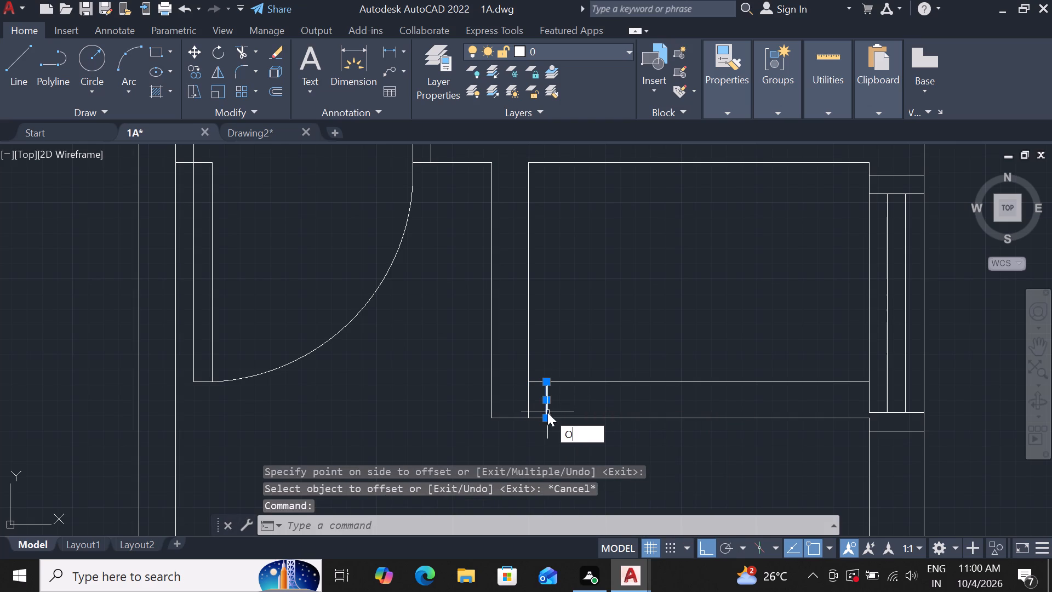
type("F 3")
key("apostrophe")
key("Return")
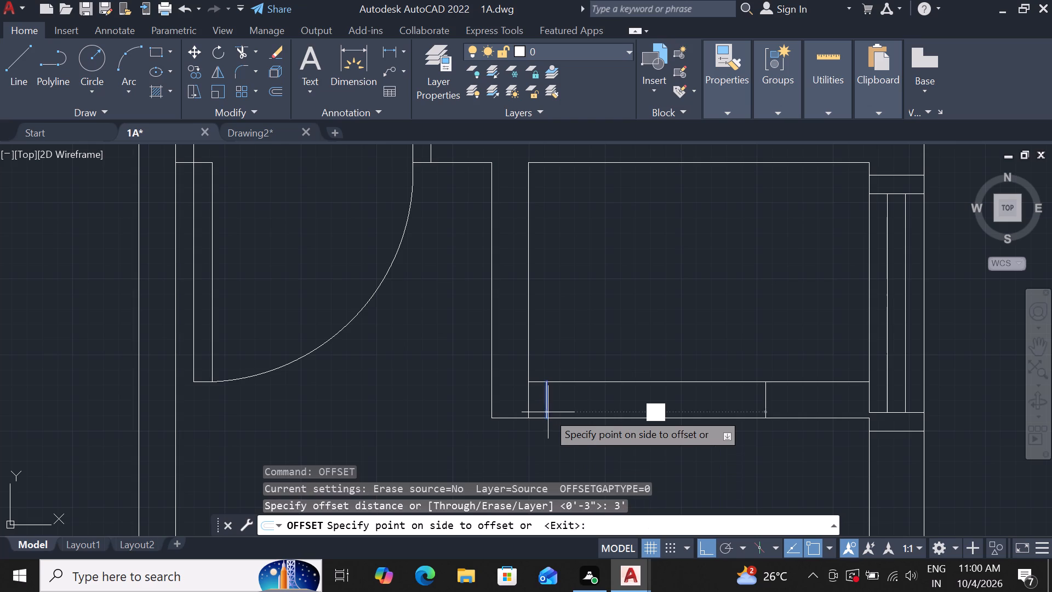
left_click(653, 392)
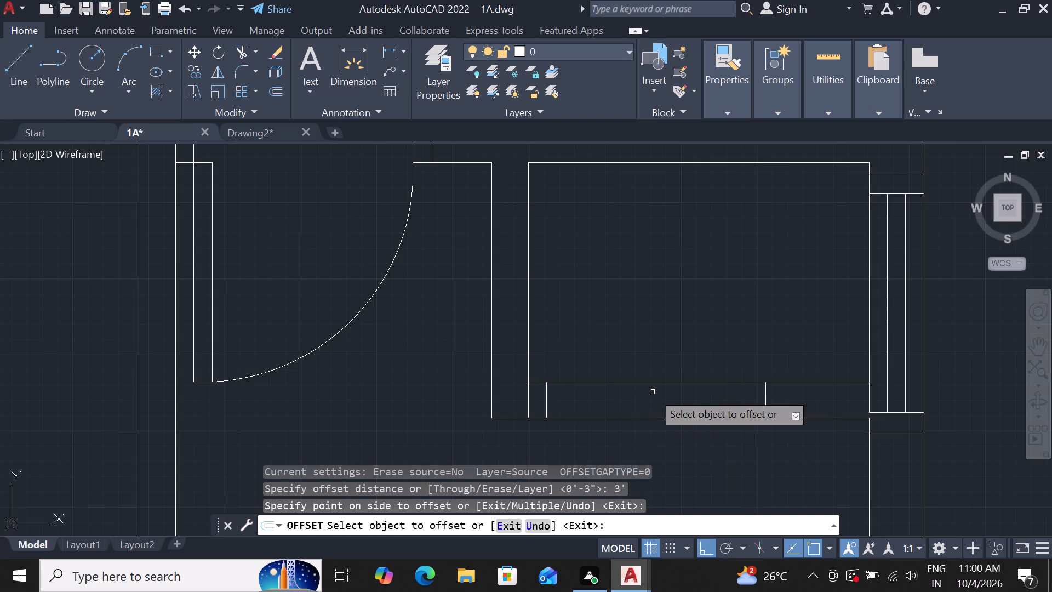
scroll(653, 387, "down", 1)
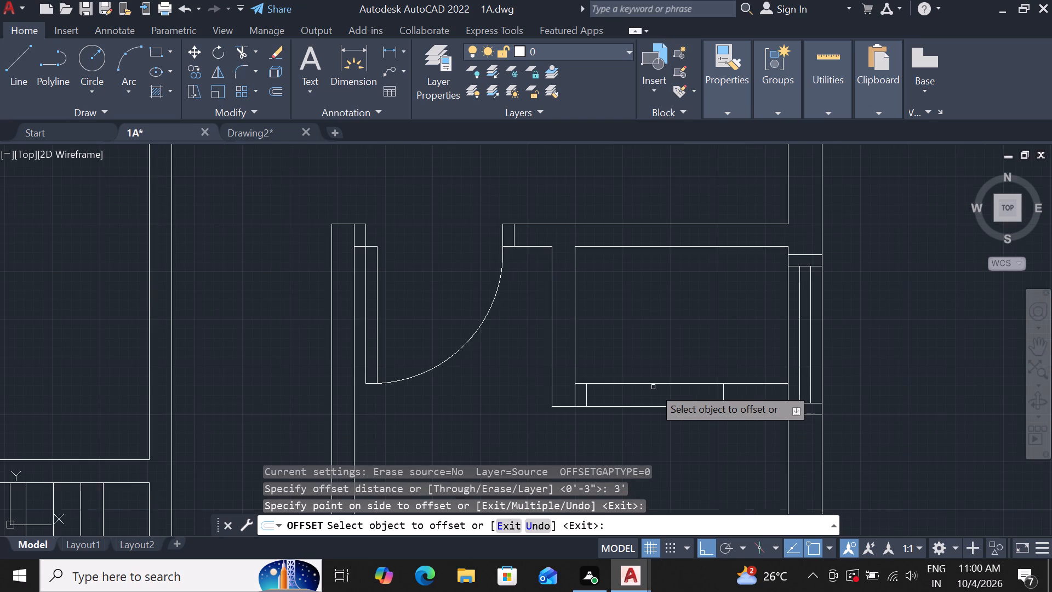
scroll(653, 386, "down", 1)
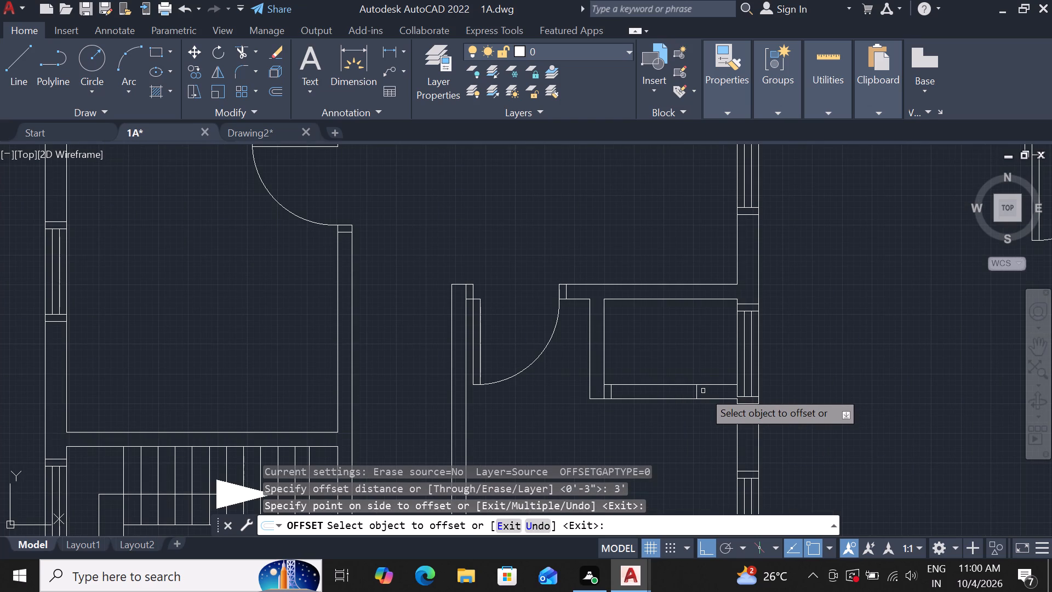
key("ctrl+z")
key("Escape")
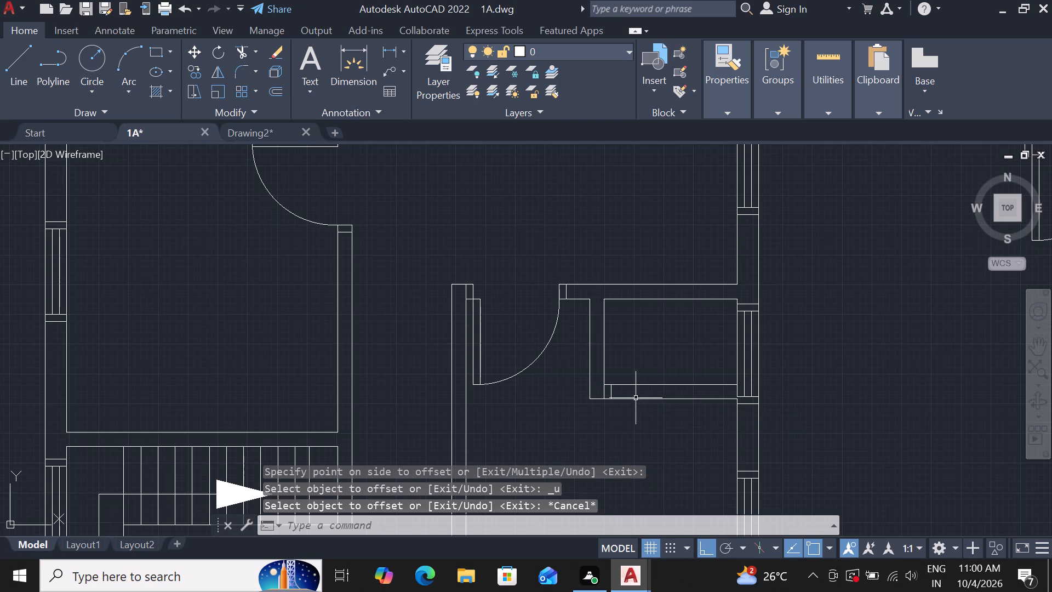
Offset the inner west jamb line 2'6" east to set the small room's door opening width.
key("o")
type("F")
key("space")
key("2")
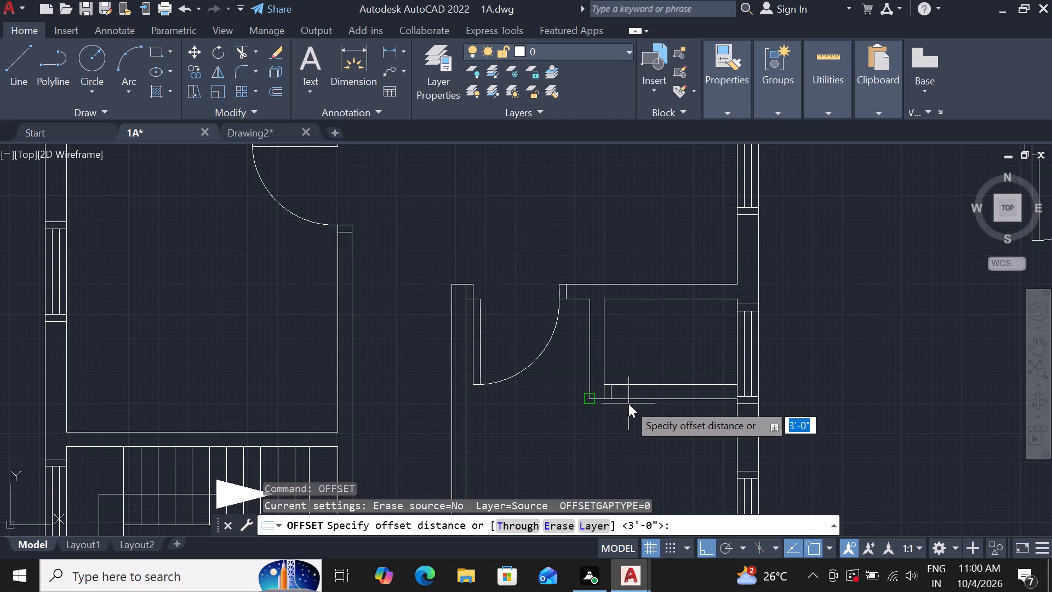
key("apostrophe")
key("6")
key("shift+quotedbl")
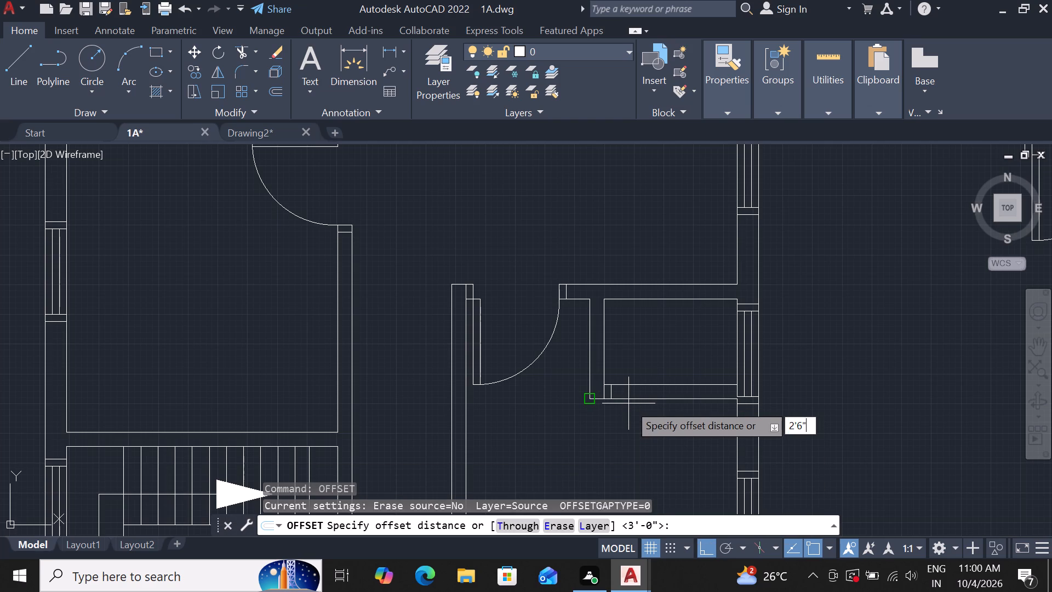
key("Return")
left_click(610, 395)
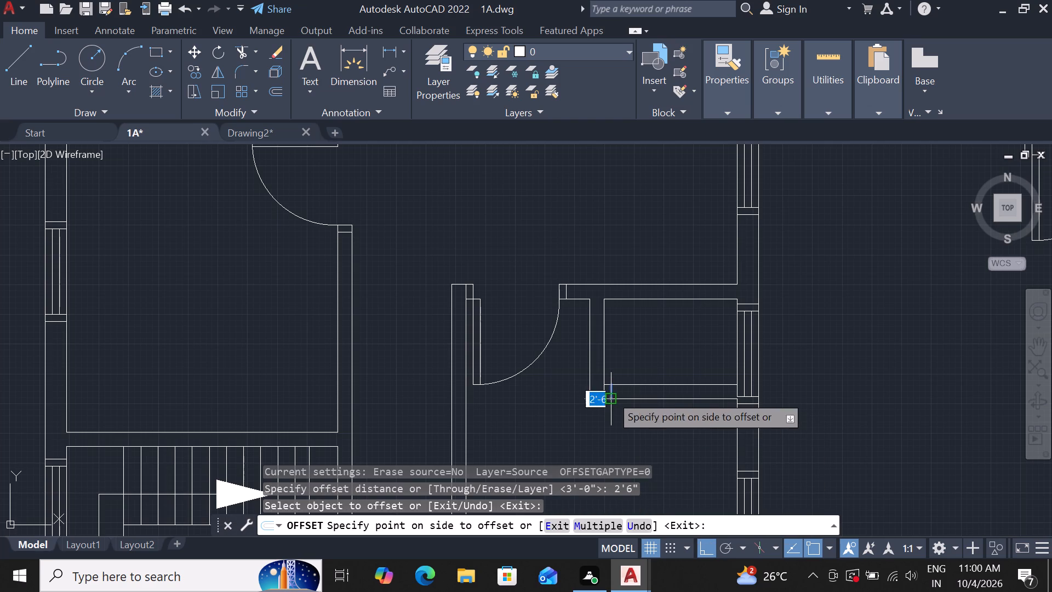
left_click(693, 397)
scroll(676, 407, "up", 2)
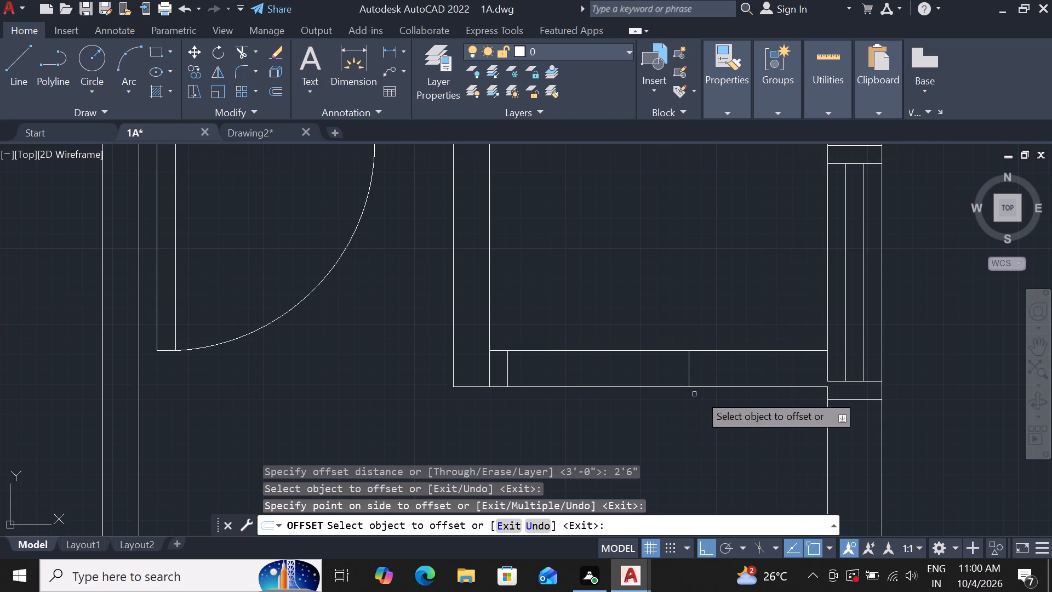
key("Escape")
Offset the opening's east jamb line 3" further east to form the east door frame.
left_click(689, 372)
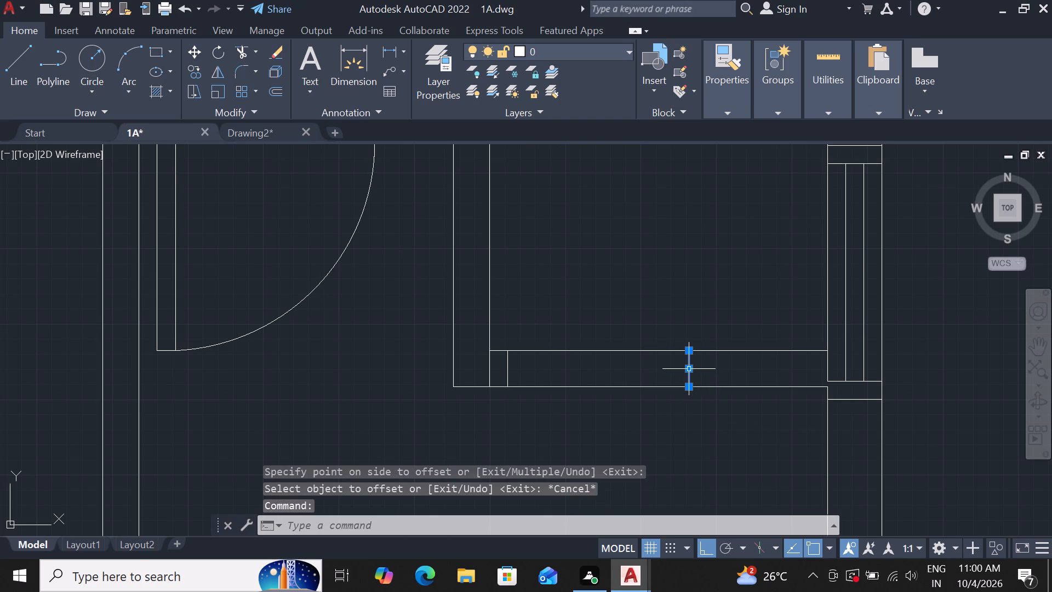
type("OF 3")
key("shift+quotedbl")
key("Return")
left_click(695, 367)
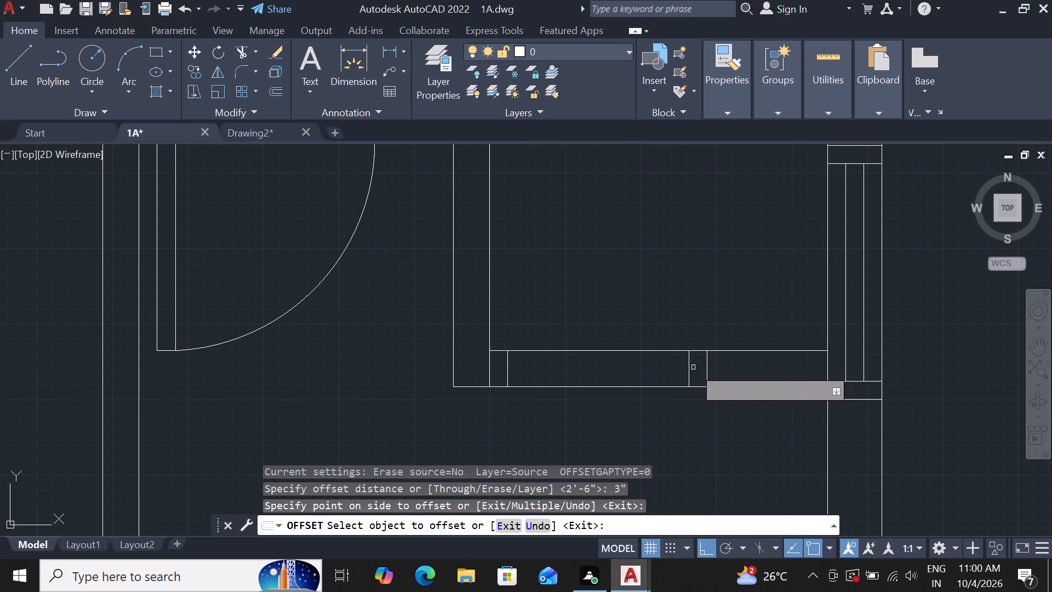
key("Escape")
Trim both south wall lines between the inner jamb lines to cut the small room's door opening.
type("TR")
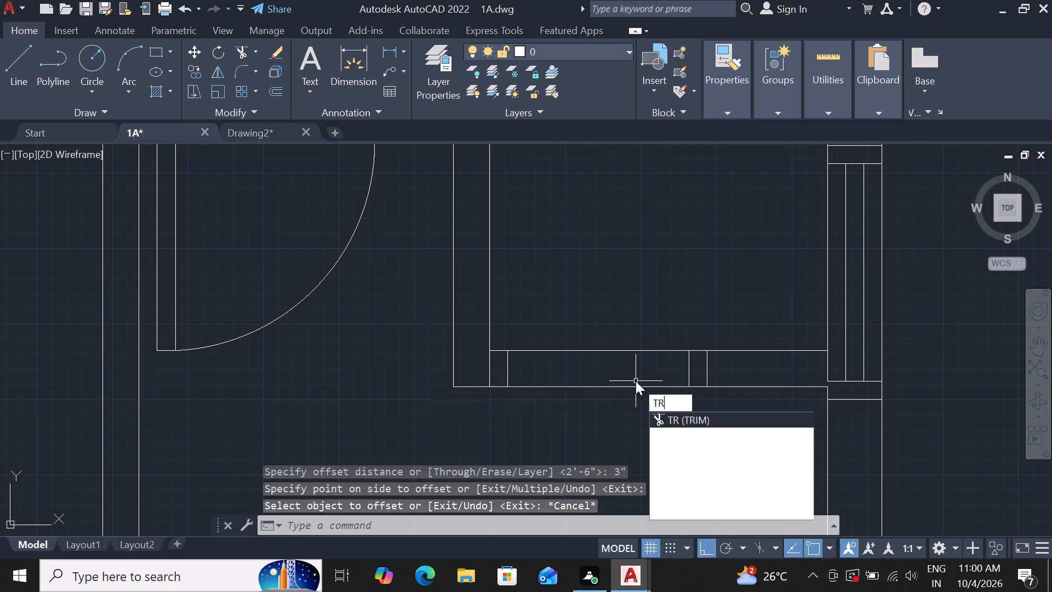
key("space")
key("space")
left_click_drag(625, 403, 631, 379)
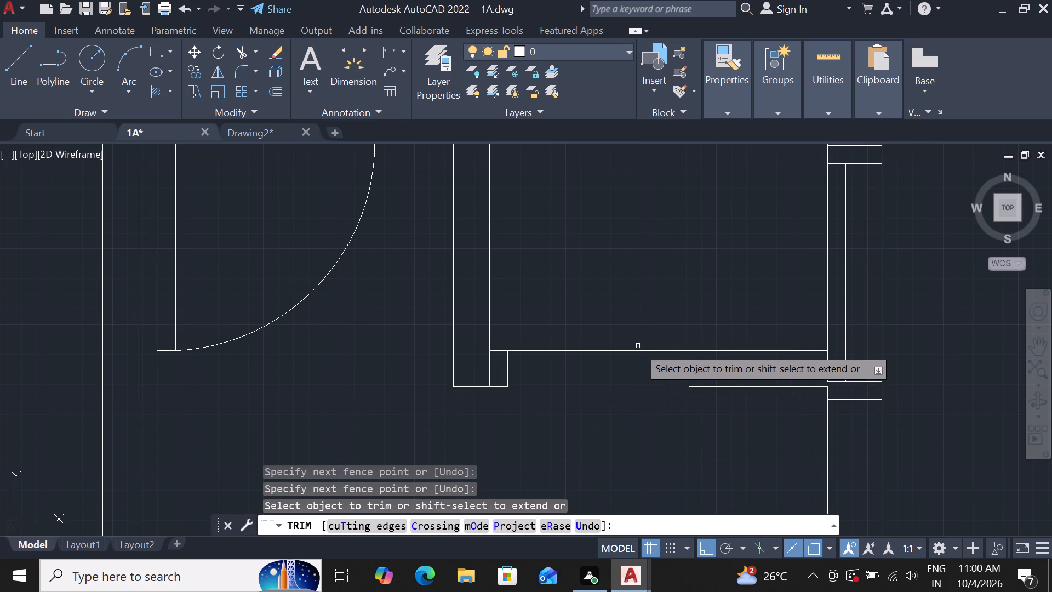
left_click(636, 351)
key("Escape")
Draw a 3" by 2'6" door leaf rectangle extending north into the small room from the inner west jamb line's north end.
type("REC")
key("space")
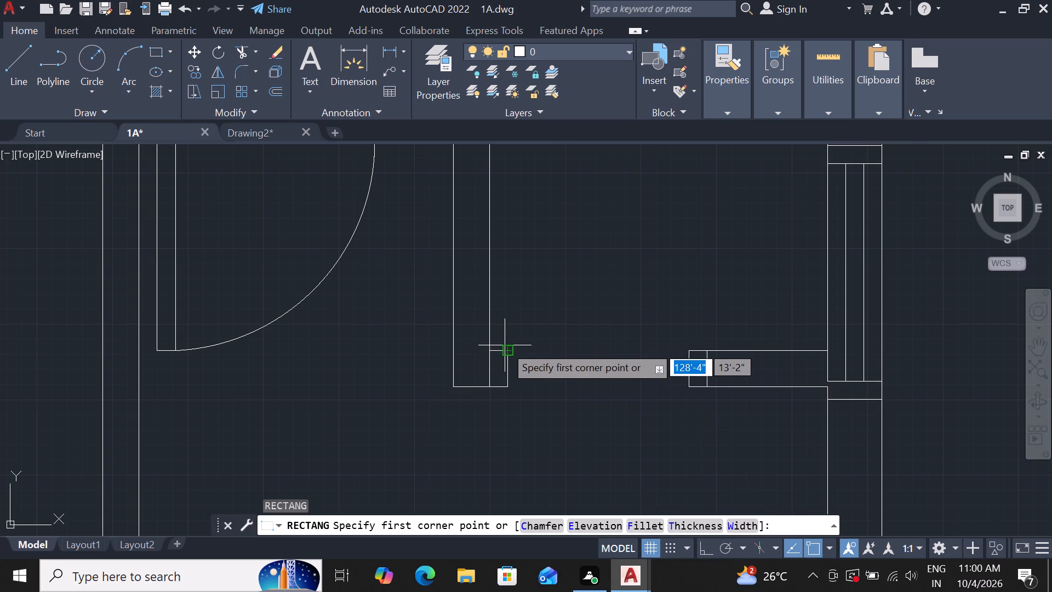
left_click_drag(505, 350, 516, 335)
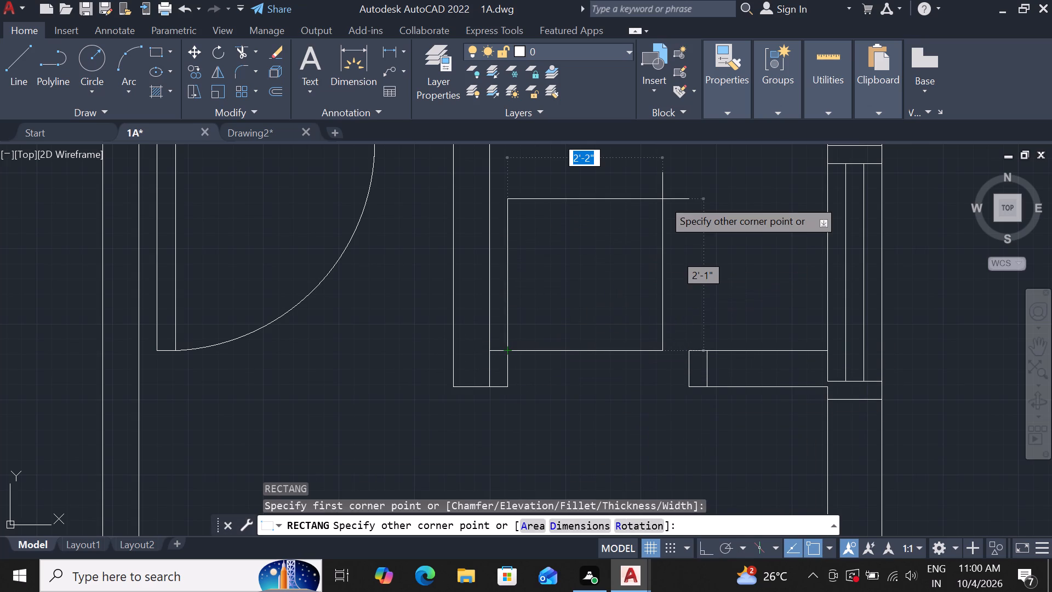
type("D")
key("space")
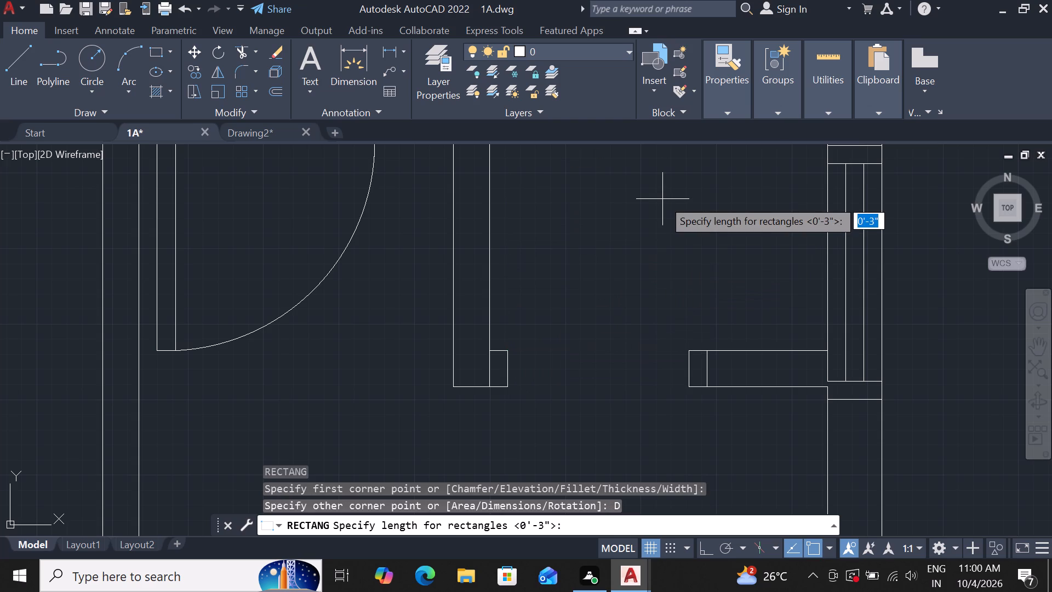
key("3")
key("shift+quotedbl")
key("Return")
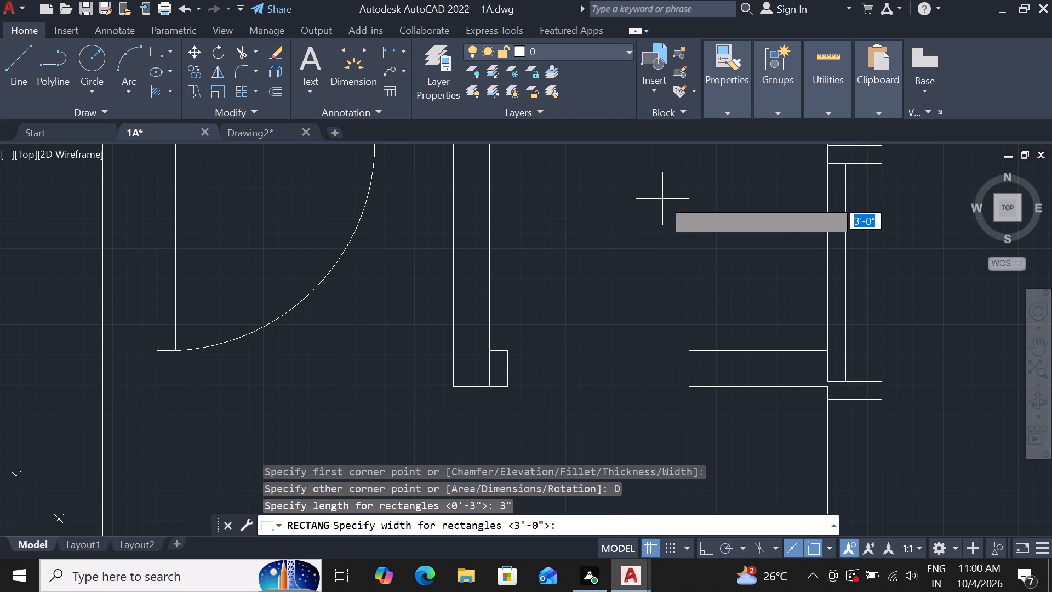
type("2'6\"")
key("Return")
left_click(662, 199)
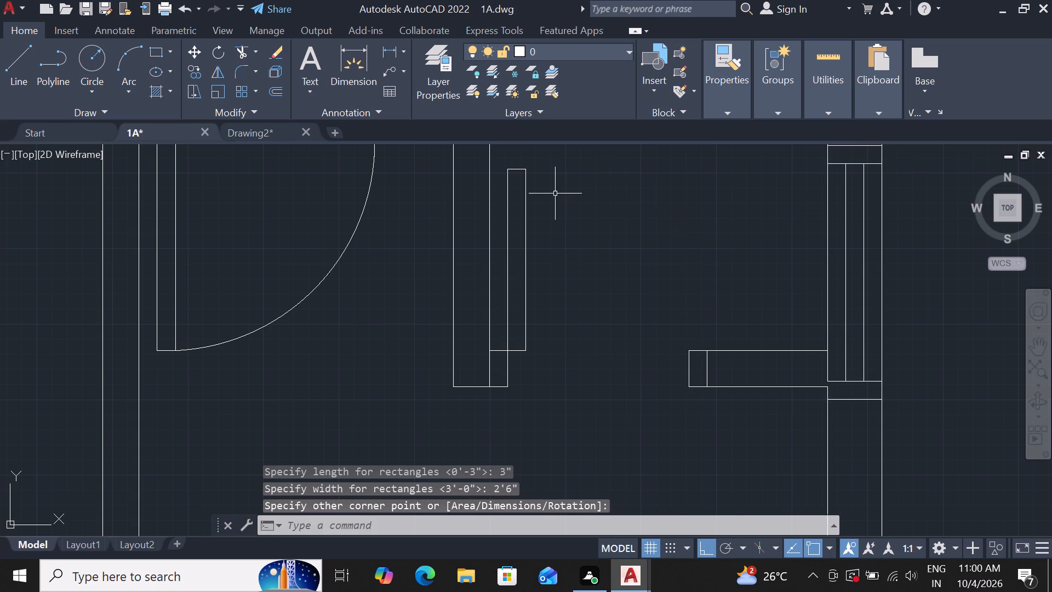
Draw the small room's door swing arc from the leaf's northwest corner through its northeast corner to the inner east jamb line's north end.
scroll(553, 207, "down", 1)
scroll(558, 176, "up", 3)
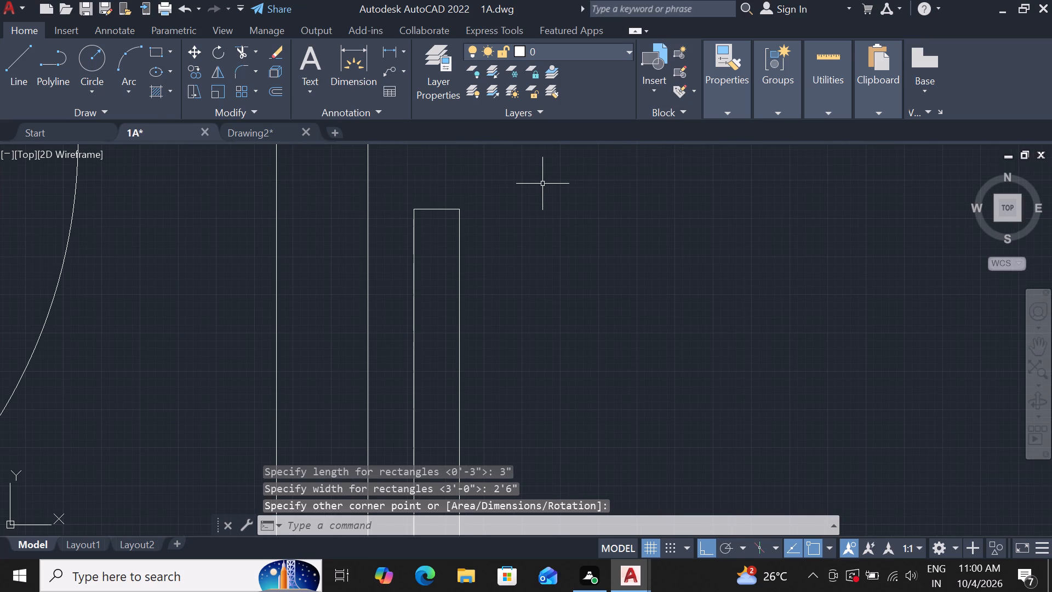
left_click(129, 91)
left_click(158, 108)
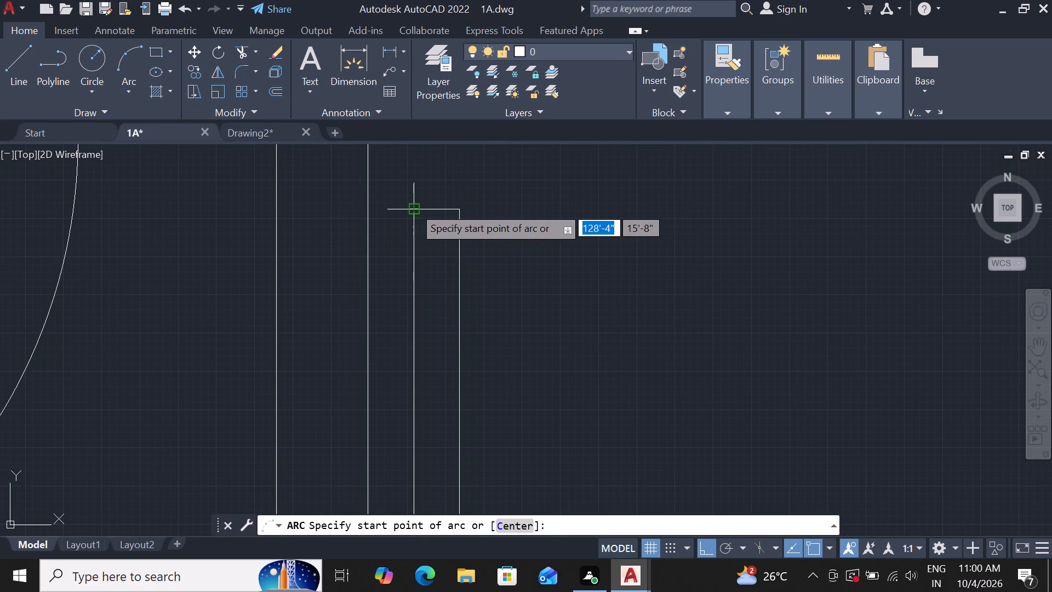
left_click_drag(413, 206, 423, 206)
left_click(459, 210)
scroll(471, 198, "down", 3)
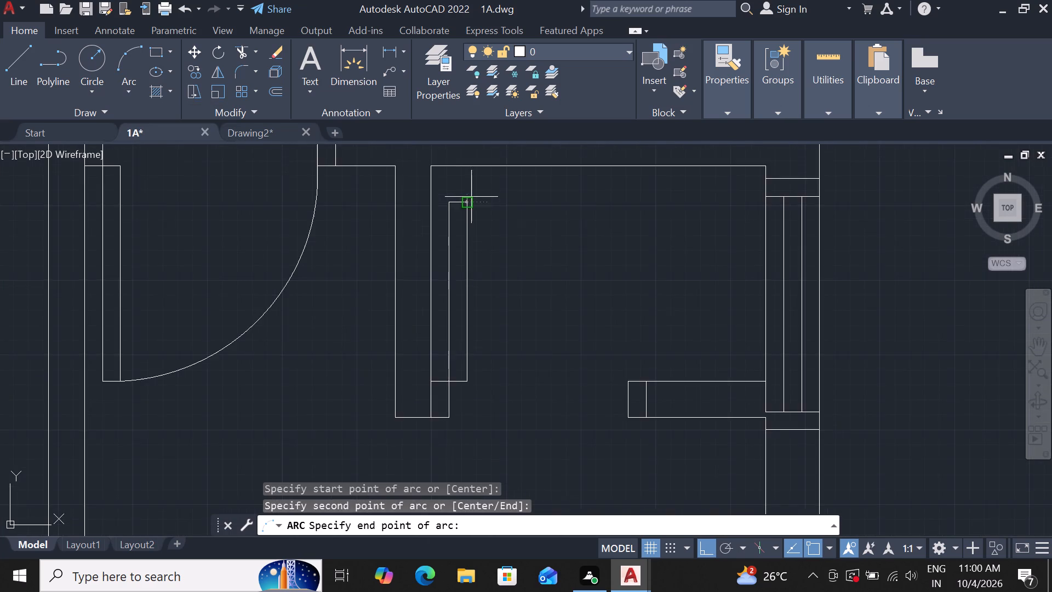
scroll(471, 193, "down", 2)
scroll(568, 311, "up", 3)
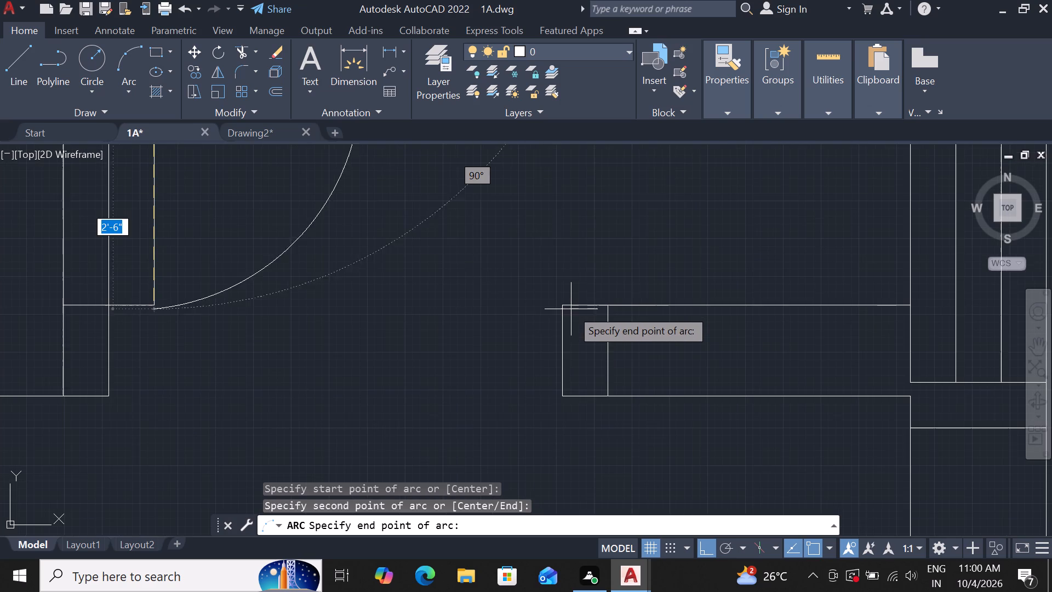
left_click(564, 309)
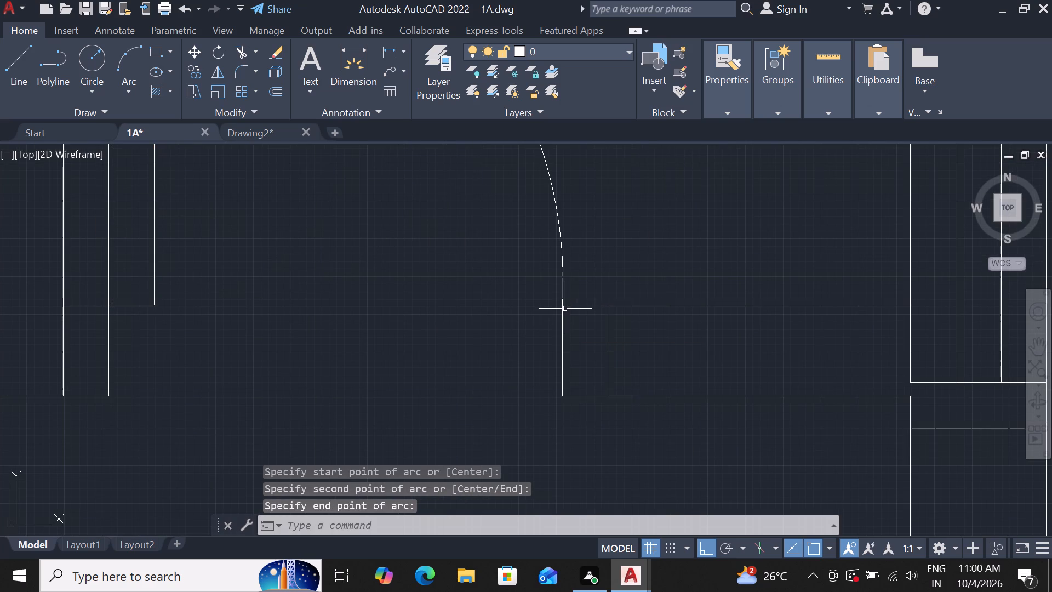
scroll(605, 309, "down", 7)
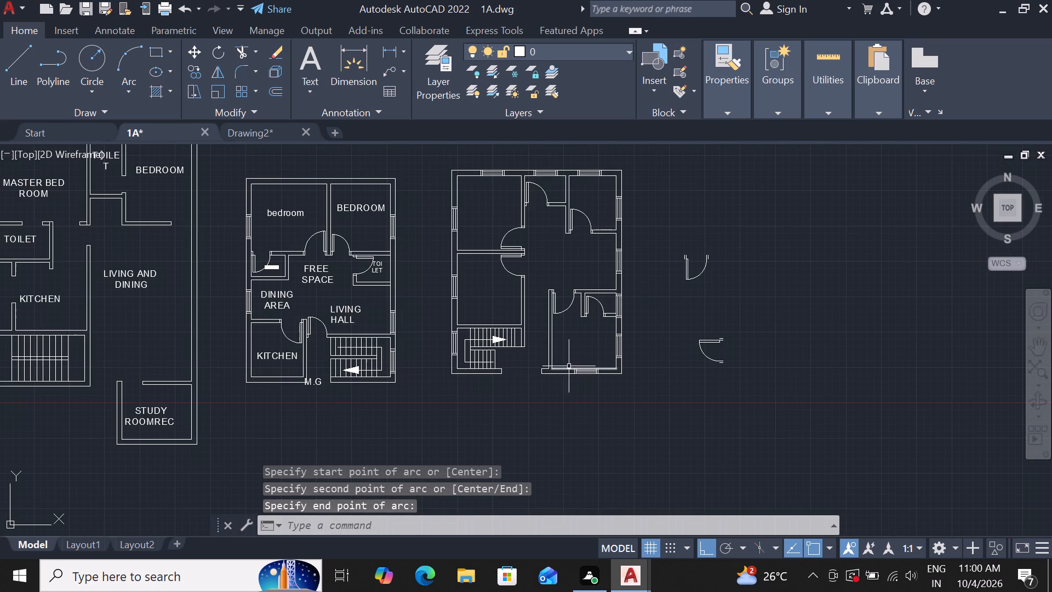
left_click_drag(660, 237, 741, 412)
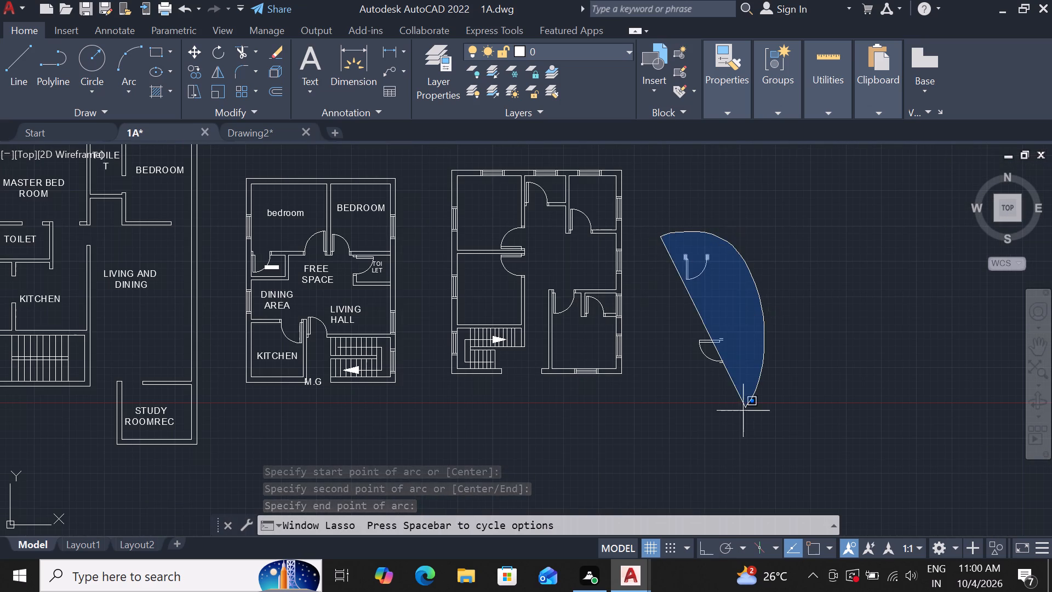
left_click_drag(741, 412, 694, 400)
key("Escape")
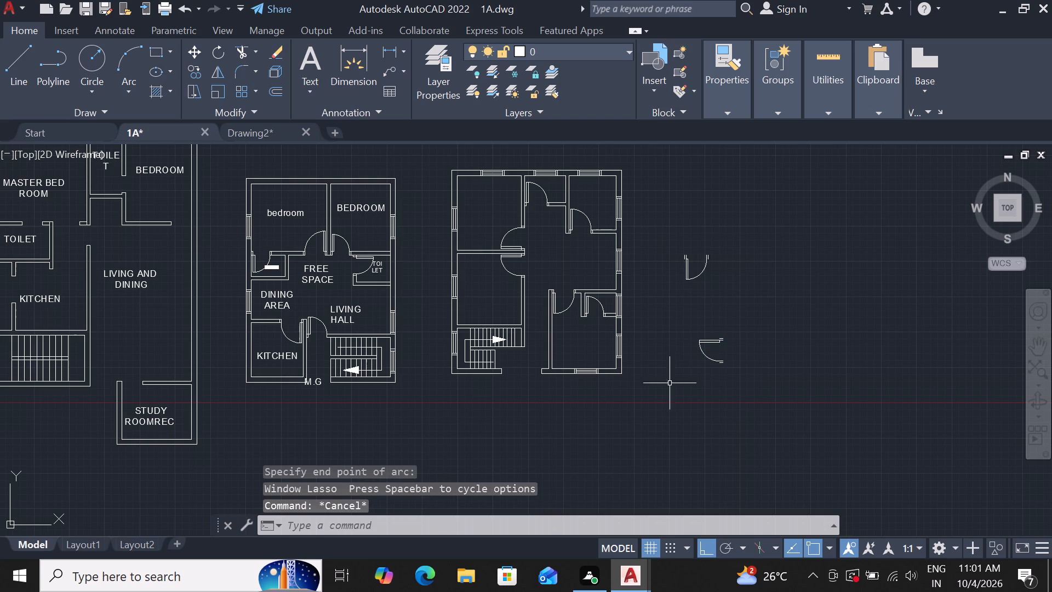
Erase the two spare door symbols standing outside the new floor plan, east of its outer wall.
left_click_drag(719, 237, 681, 226)
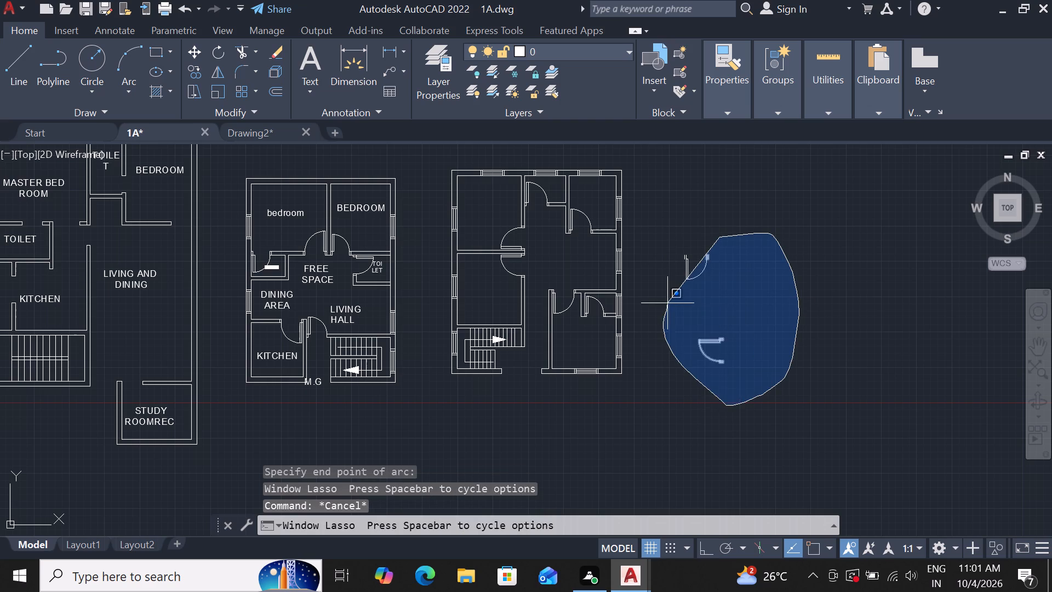
left_click_drag(681, 226, 688, 223)
key("Delete")
Label the new plan's southeast room BEDROOM with centre-justified single-line text, height 1' and rotation 0.
scroll(608, 293, "up", 1)
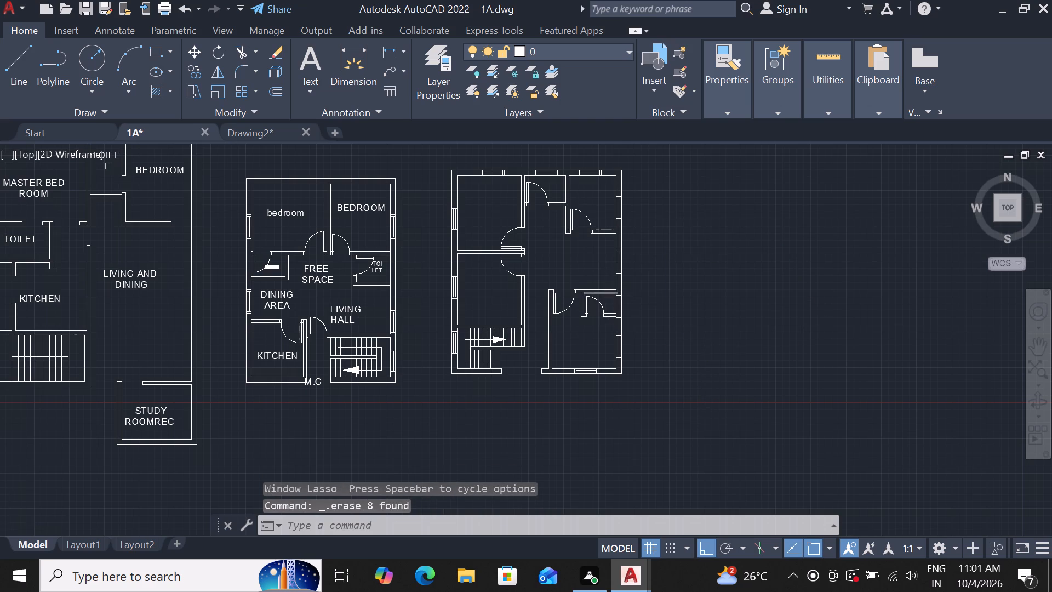
type("DT")
key("space")
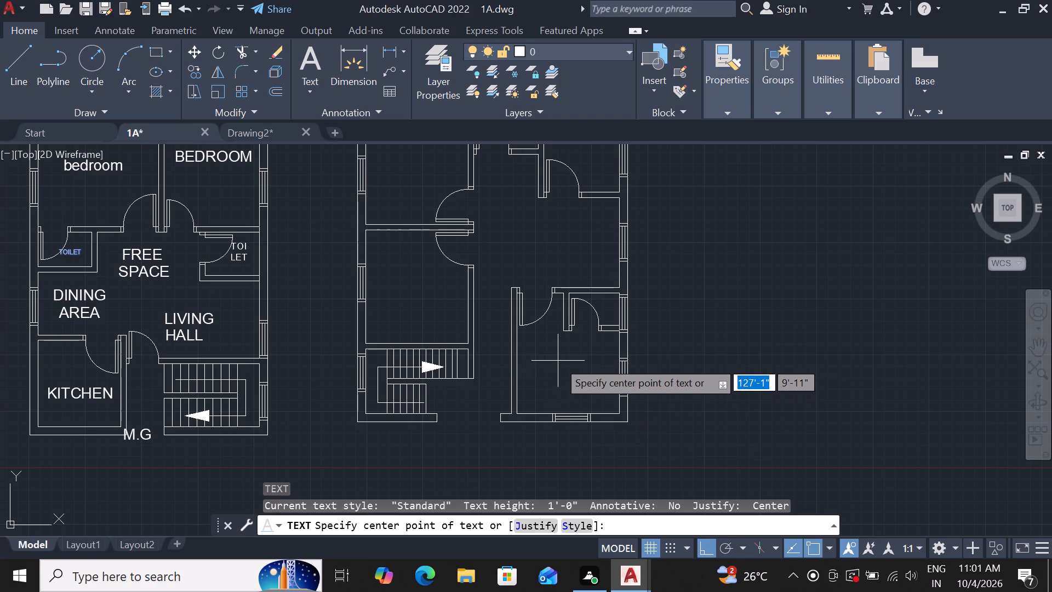
key("j")
key("space")
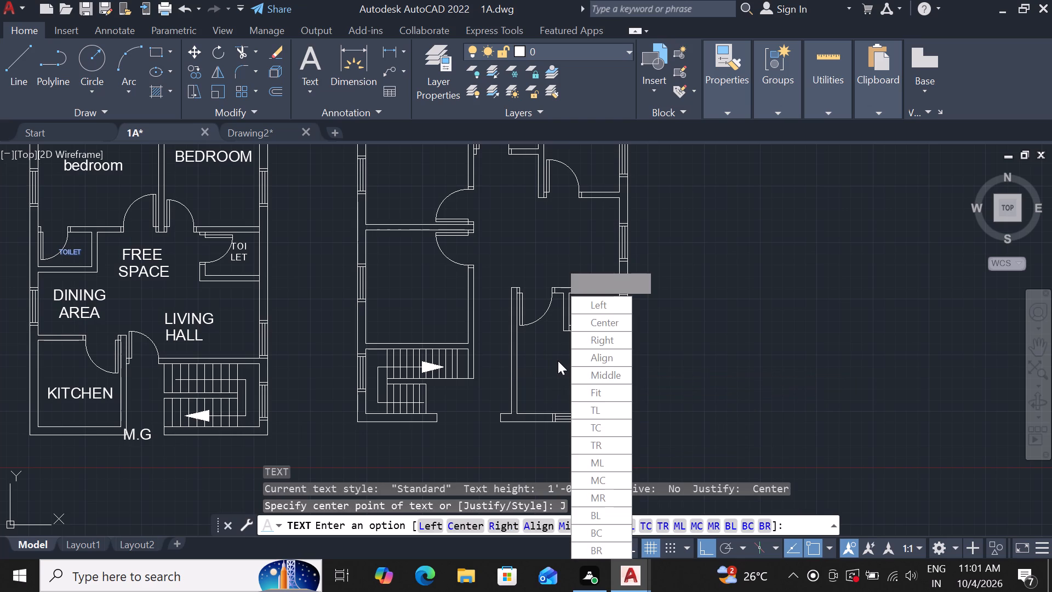
type("C")
key("space")
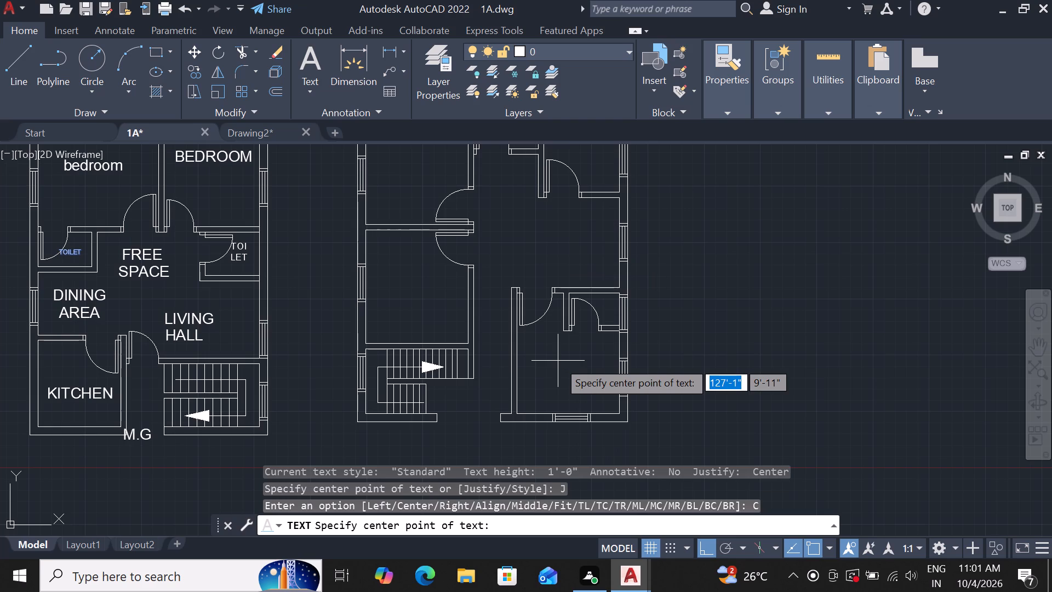
left_click(558, 361)
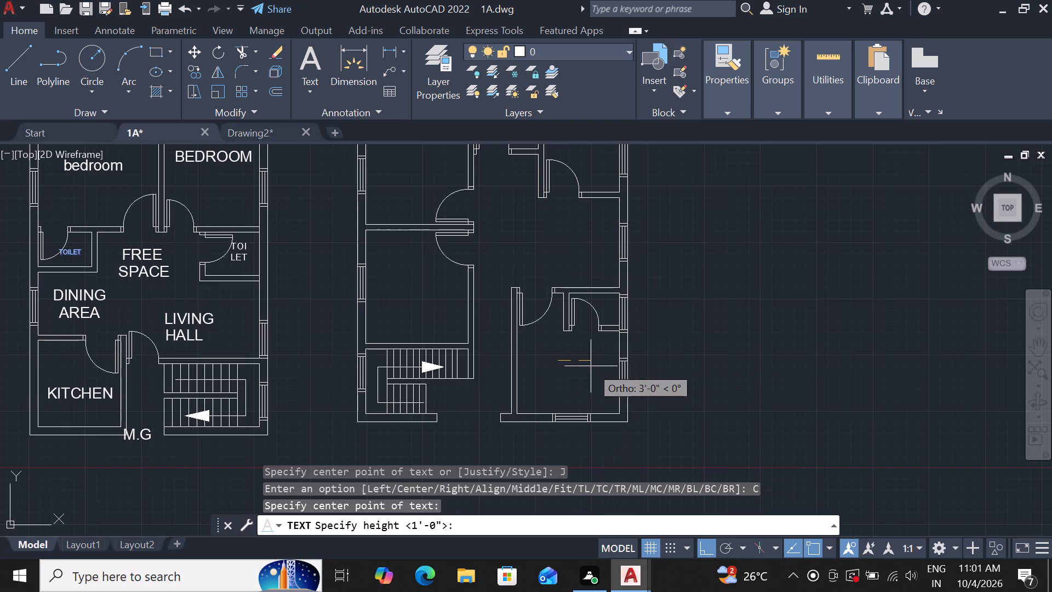
type("1'")
key("Return")
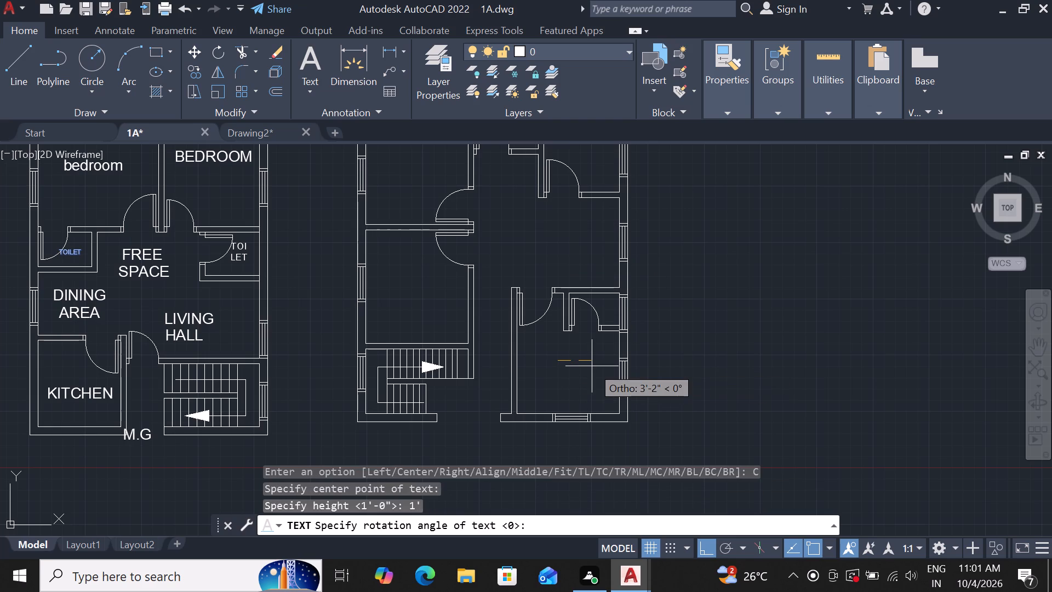
key("0")
key("Return")
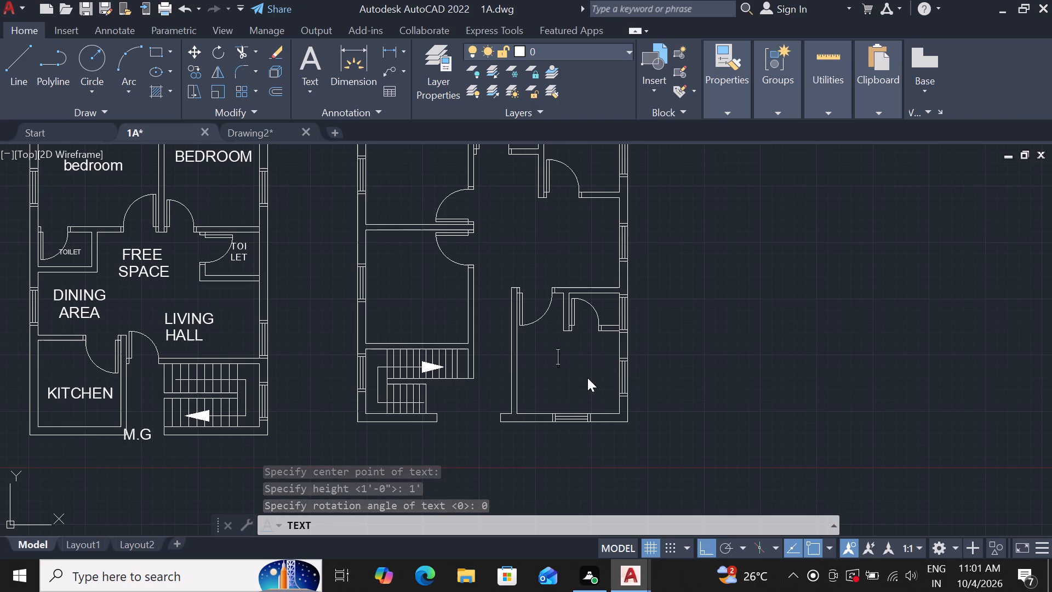
type("BEDROOM")
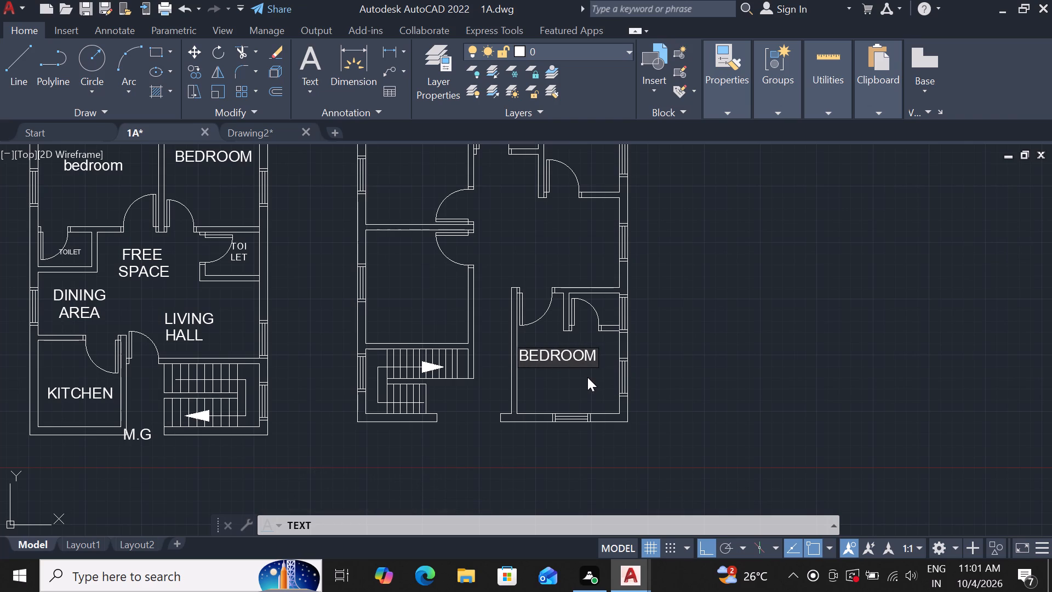
Add the label BEDROOM in the new plan's west room just north of the staircase.
left_click(428, 300)
type("BED")
type("RO")
type("OM")
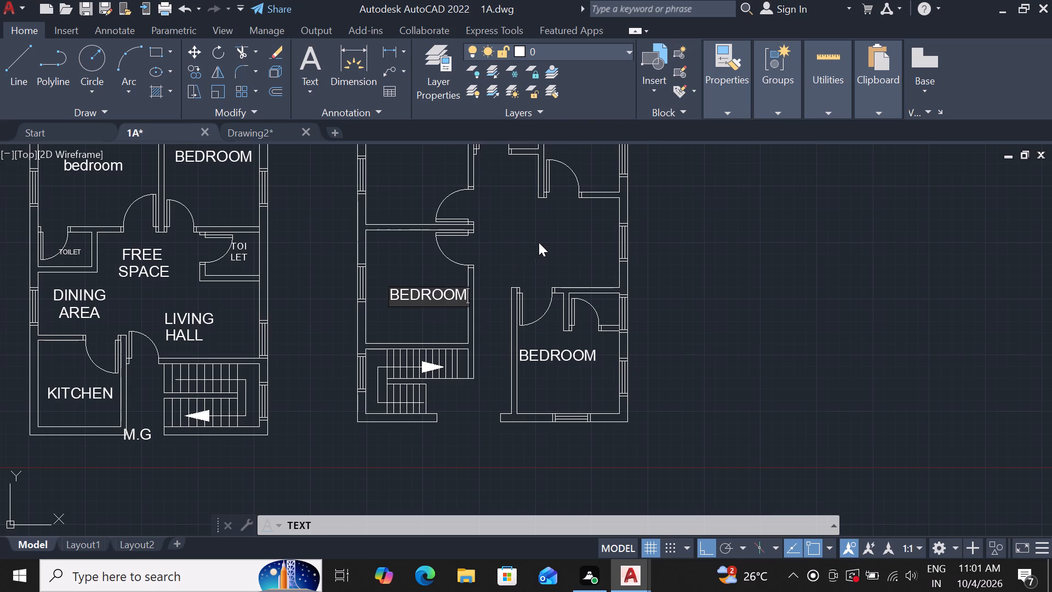
Add the label LIVING HALL in the new plan's open central space.
left_click(536, 241)
type("LIV")
key("i")
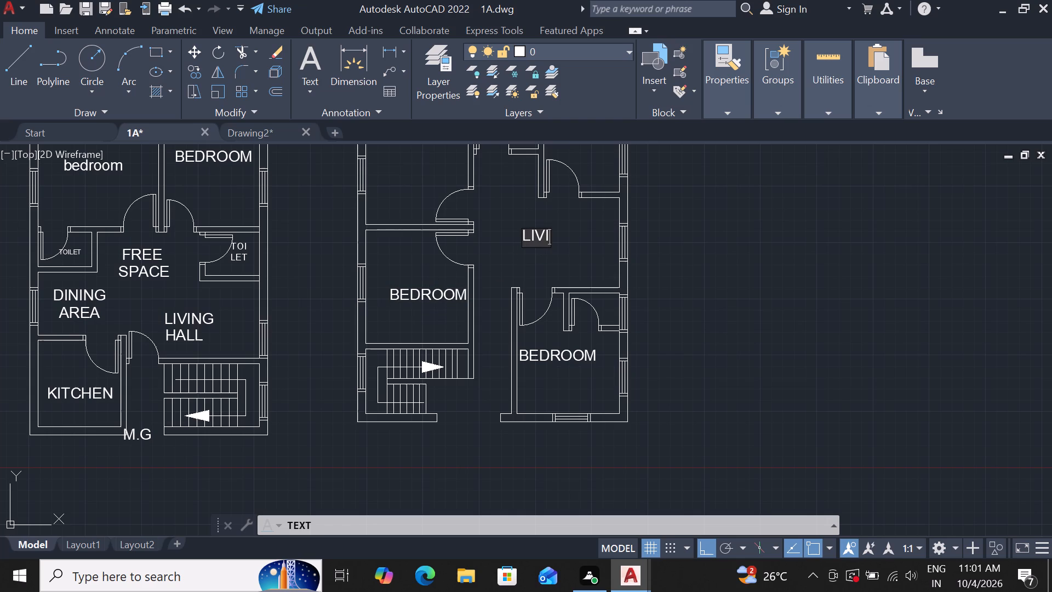
type("NG")
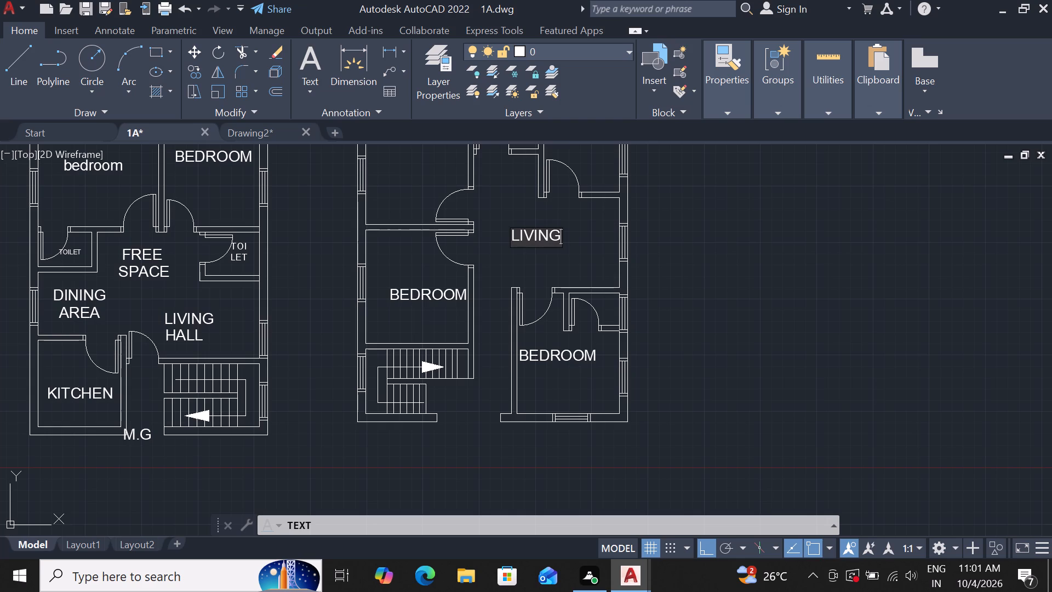
key("space")
type("H")
type("ALL")
Add the label BED ROOM in the new plan's northwest room.
scroll(542, 253, "down", 3)
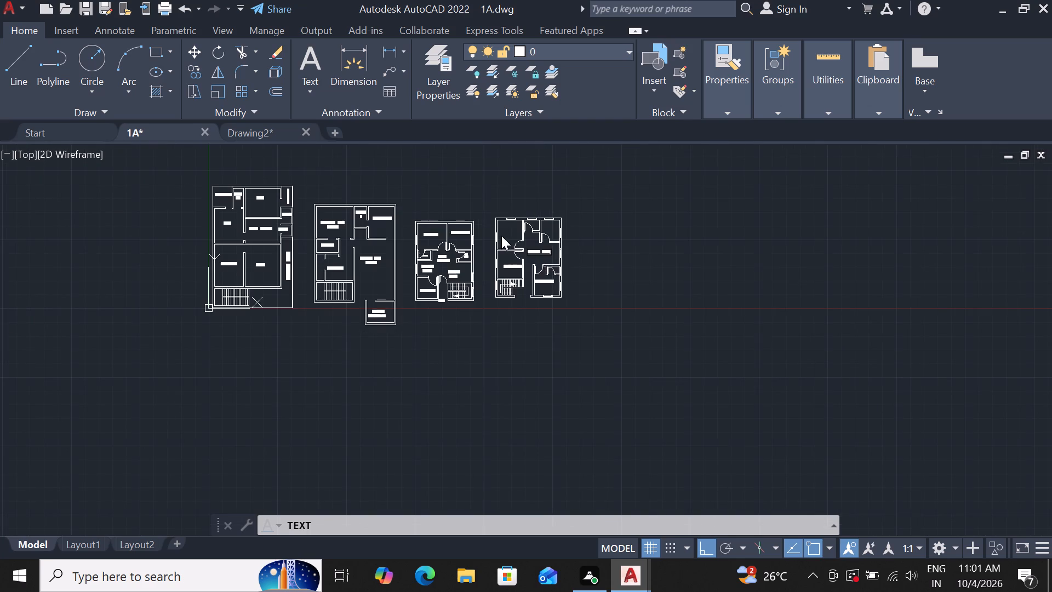
scroll(514, 233, "up", 3)
left_click(486, 223)
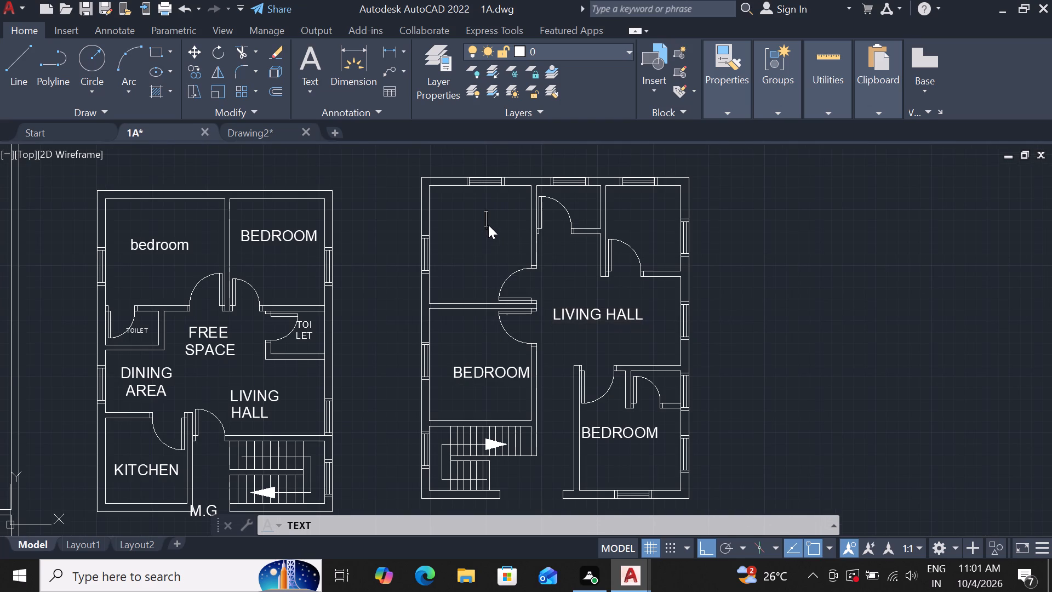
key("b")
key("e")
key("d")
key("space")
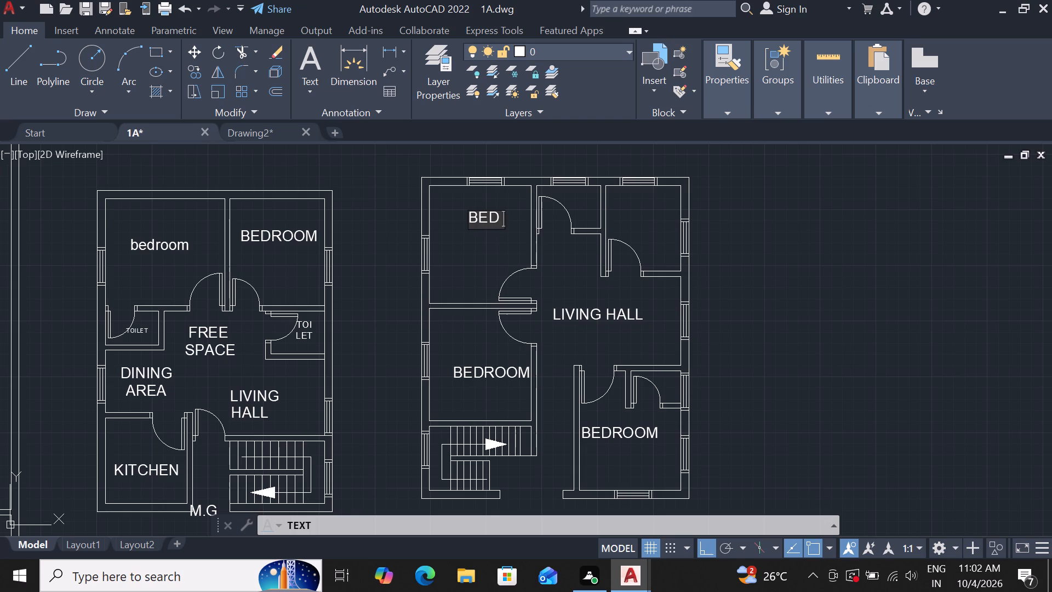
type("ROO")
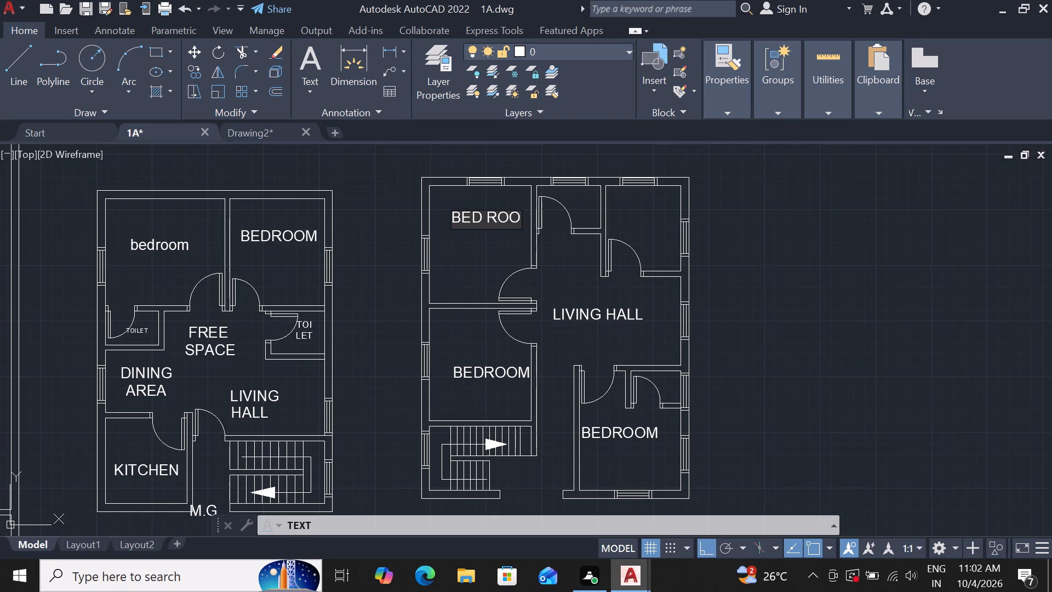
key("m")
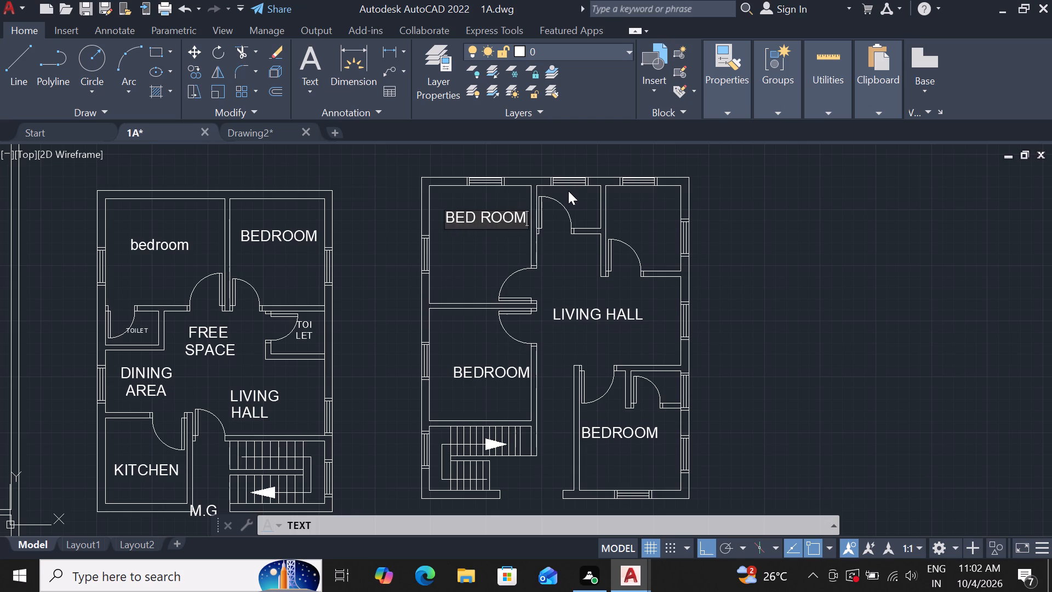
Add the label TOILRT in the small room between the northwest and northeast rooms.
left_click(570, 192)
left_click(578, 203)
key("t")
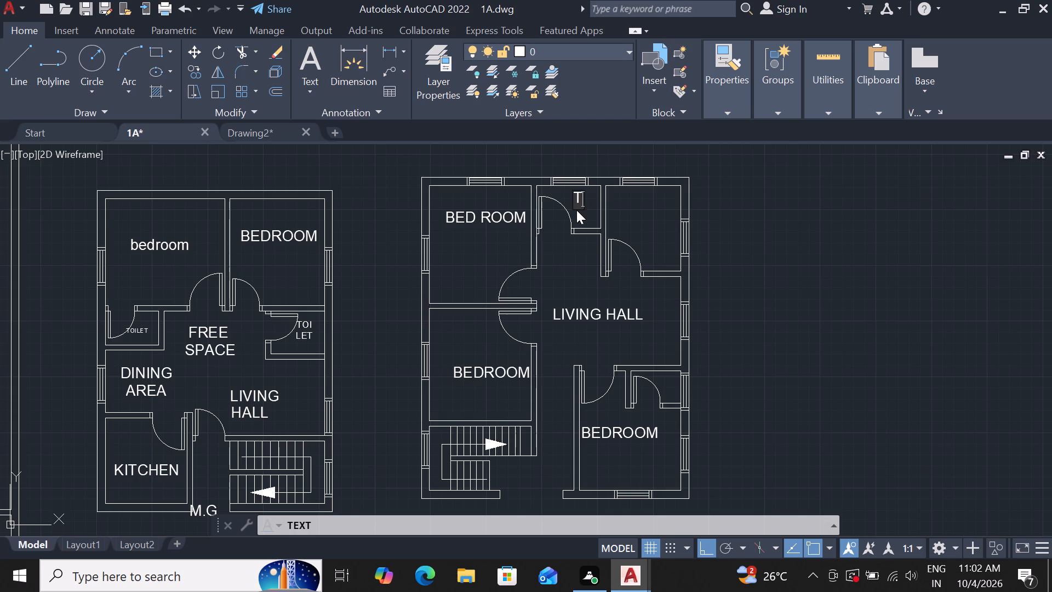
type("OIL")
type("RT")
Add the label KITCHEN in the new plan's northeast room.
left_click(625, 209)
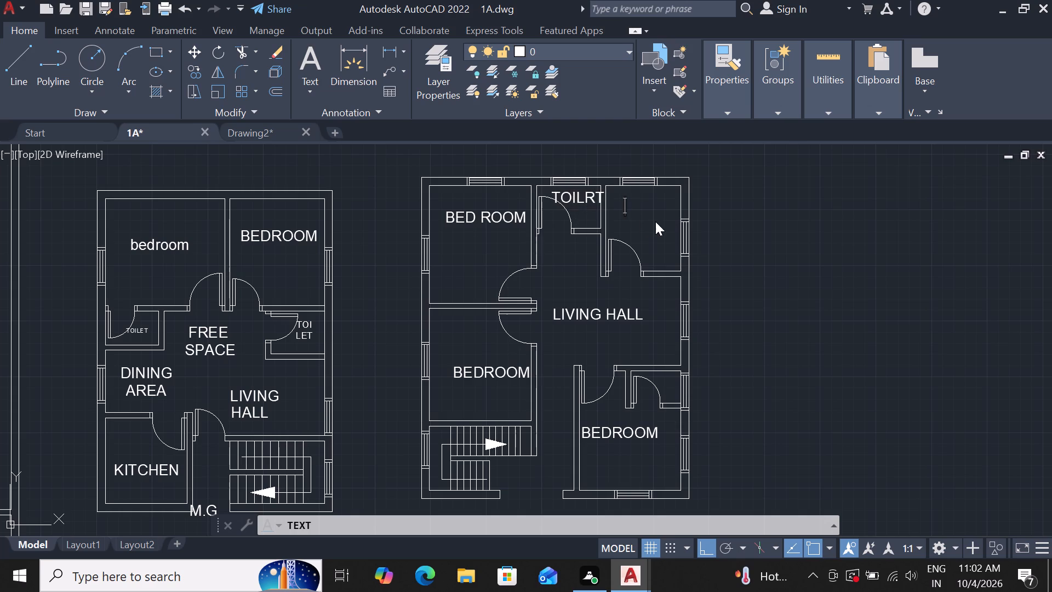
left_click(655, 208)
type("KITCHE")
key("n")
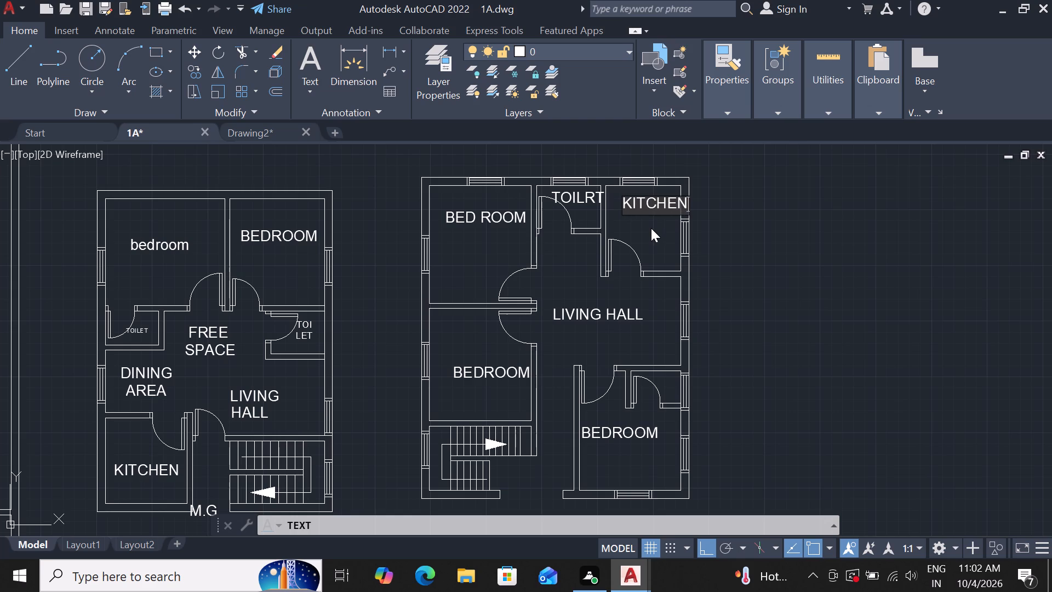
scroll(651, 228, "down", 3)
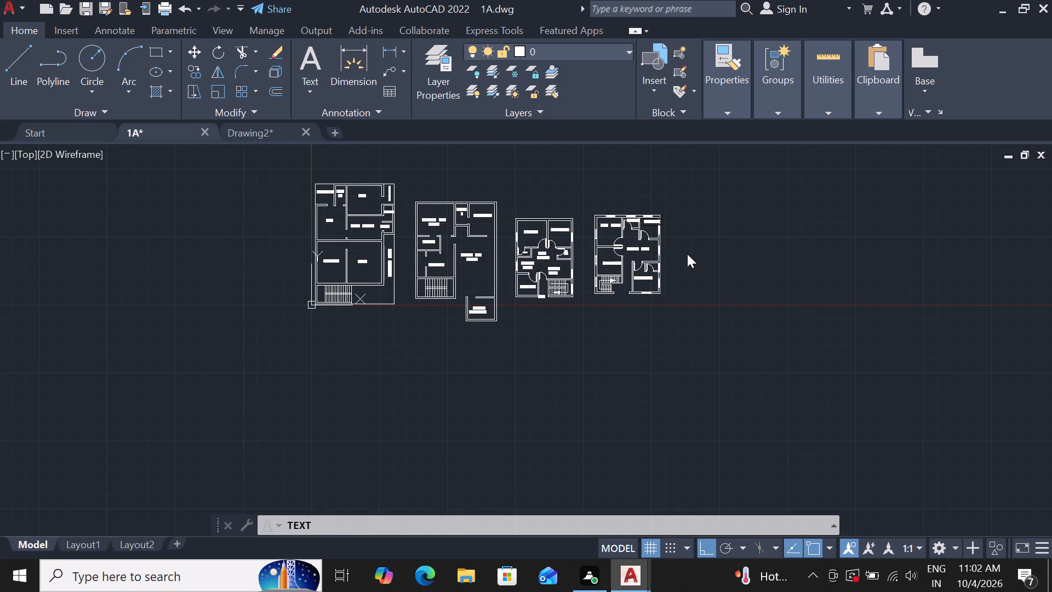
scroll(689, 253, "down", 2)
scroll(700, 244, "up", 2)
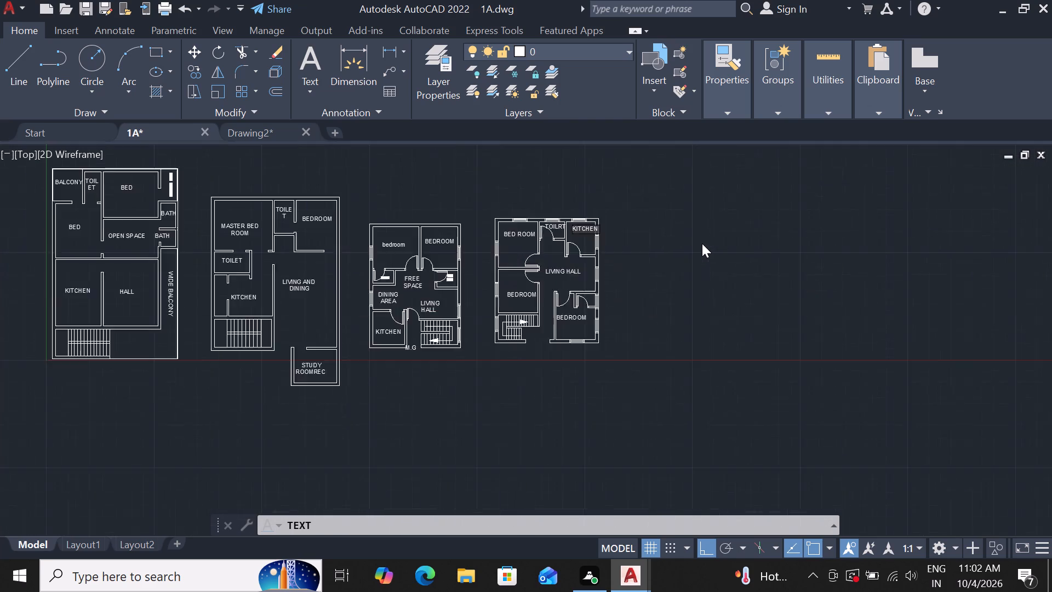
Finish the text labelling of the new floor plan and save the 1A drawing.
scroll(702, 243, "up", 3)
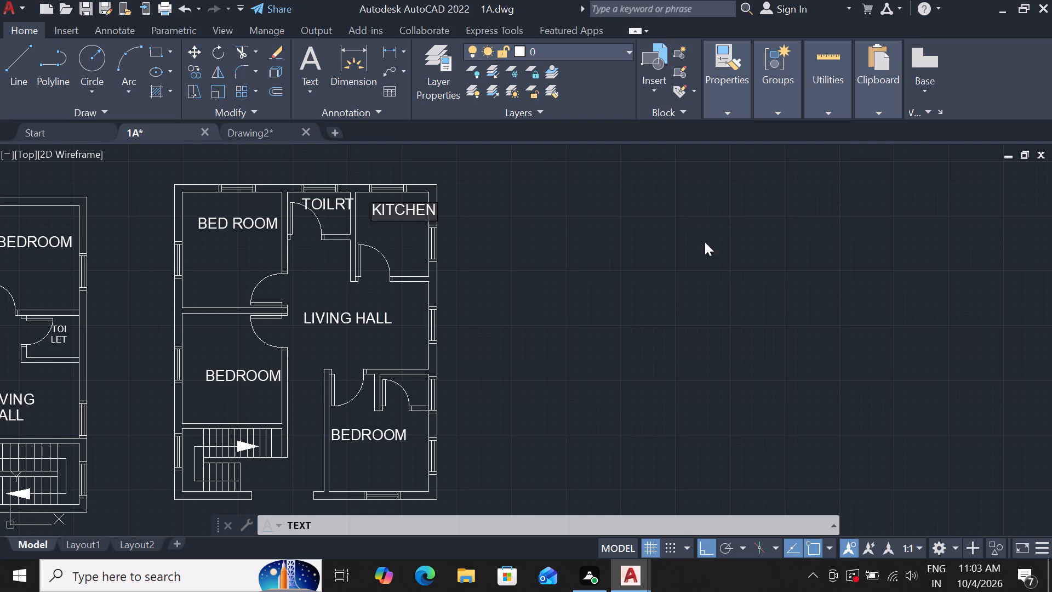
scroll(600, 332, "down", 2)
scroll(616, 384, "down", 1)
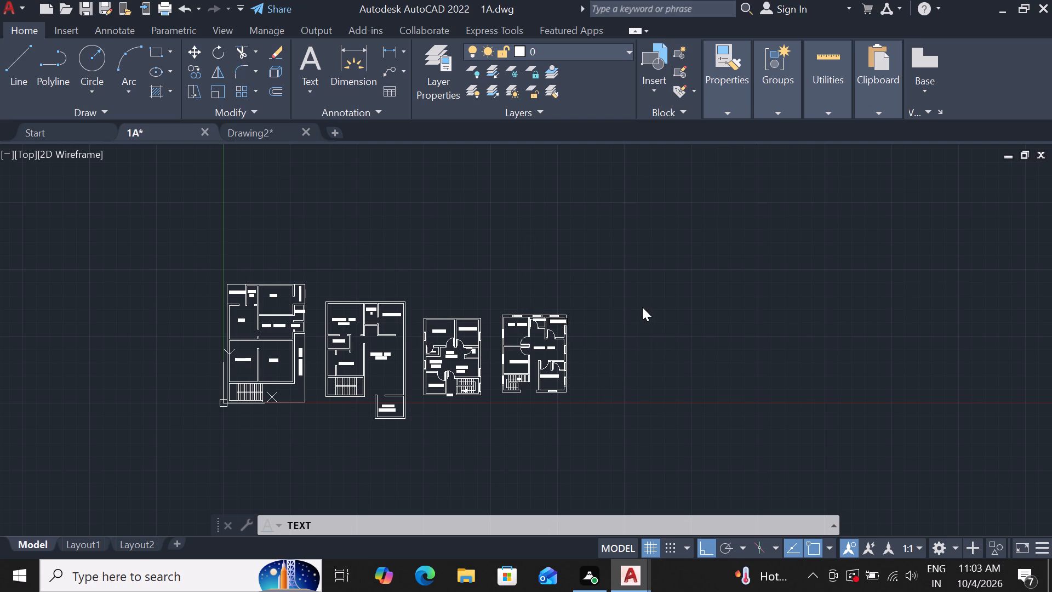
key("ctrl+s")
key("ctrl+s")
key("Escape")
key("ctrl+s")
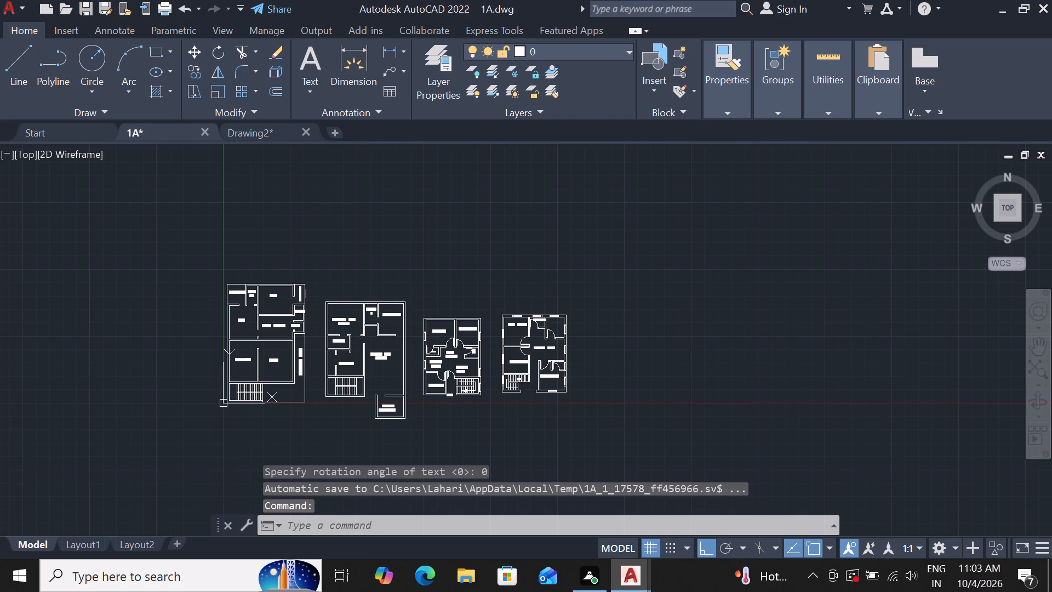
key("ctrl+s")
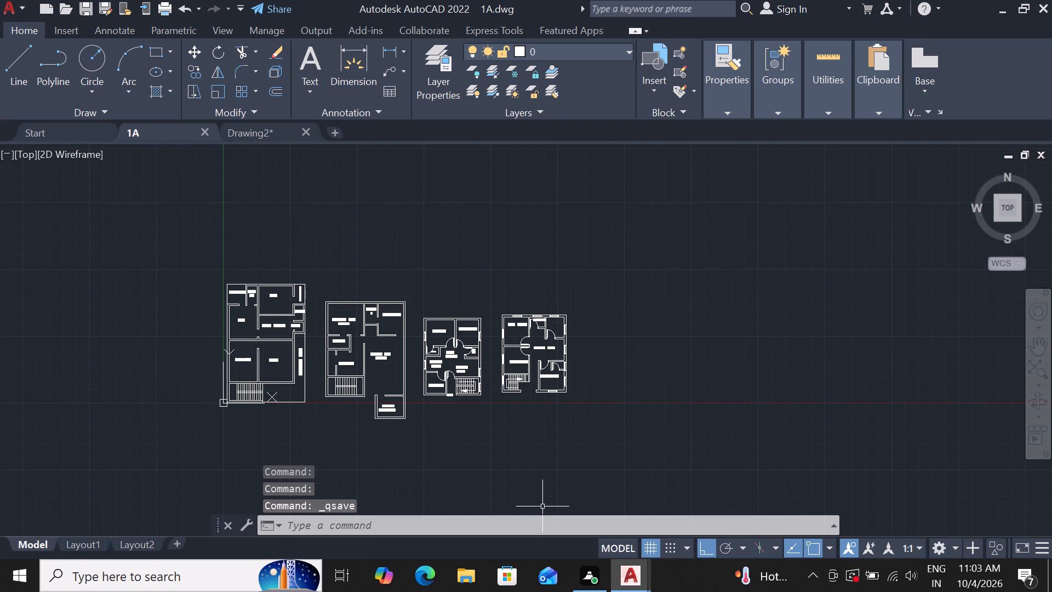
Look over the four floor plans and save the 1A drawing again.
scroll(657, 378, "down", 2)
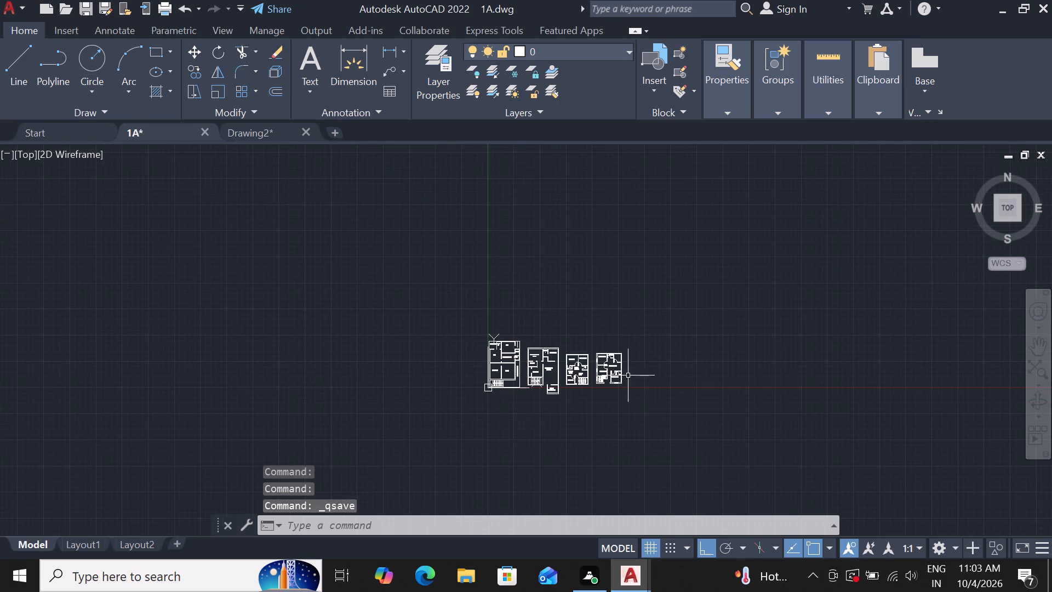
scroll(969, 99, "up", 1)
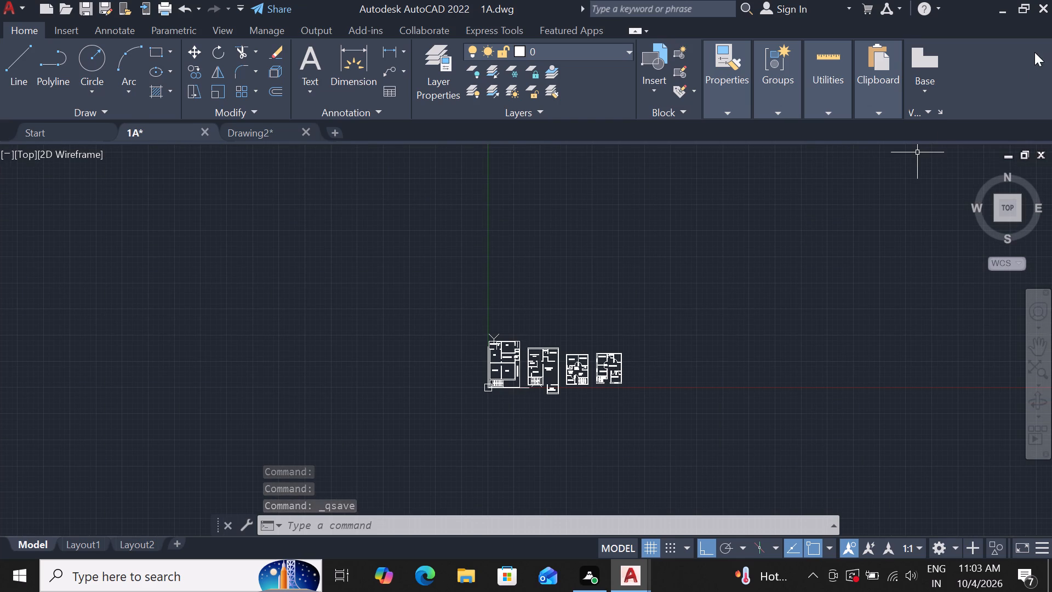
scroll(802, 388, "up", 1)
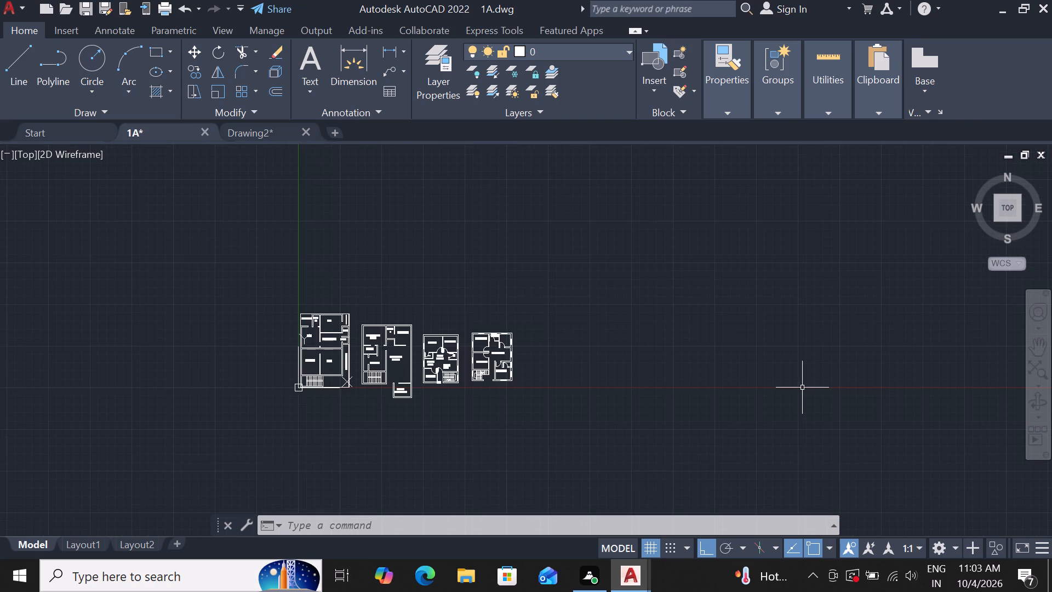
scroll(802, 388, "up", 1)
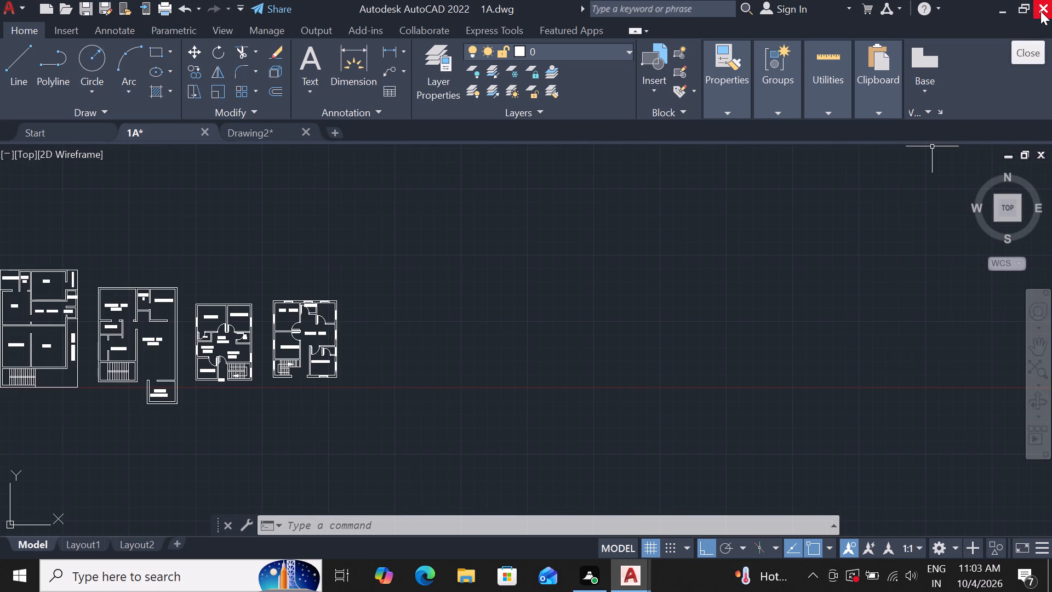
key("ctrl+s")
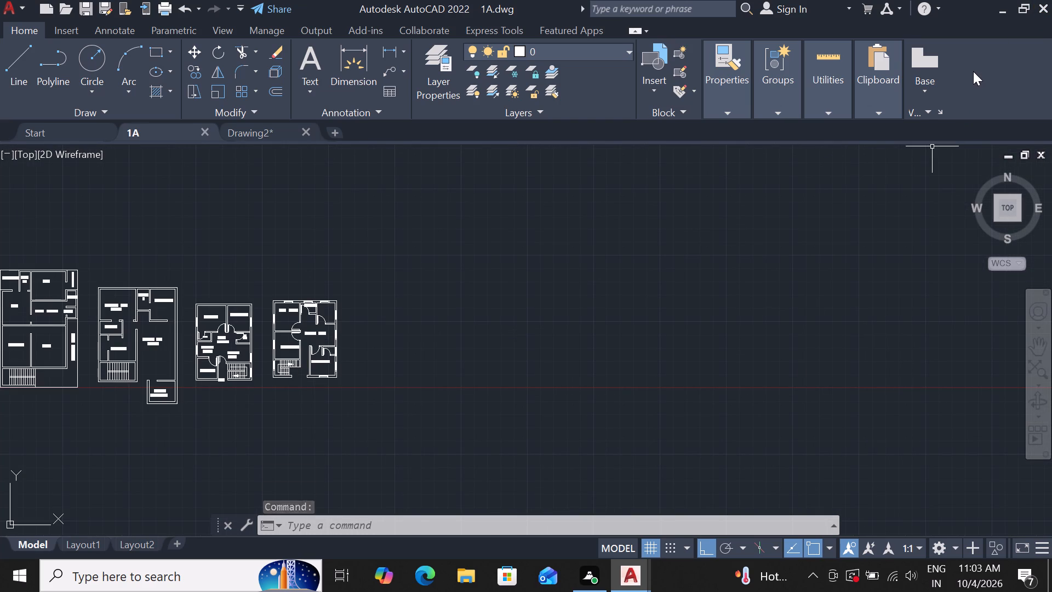
key("ctrl+s")
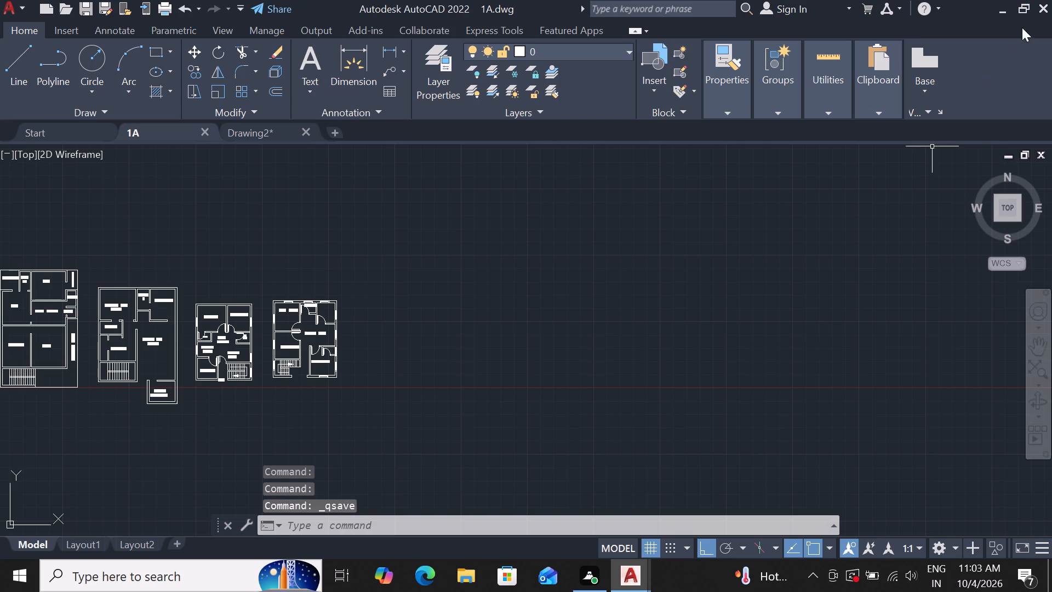
Quit AutoCAD, saving the changes to Drawing2 on the Desktop under the file name 11.
left_click(1042, 6)
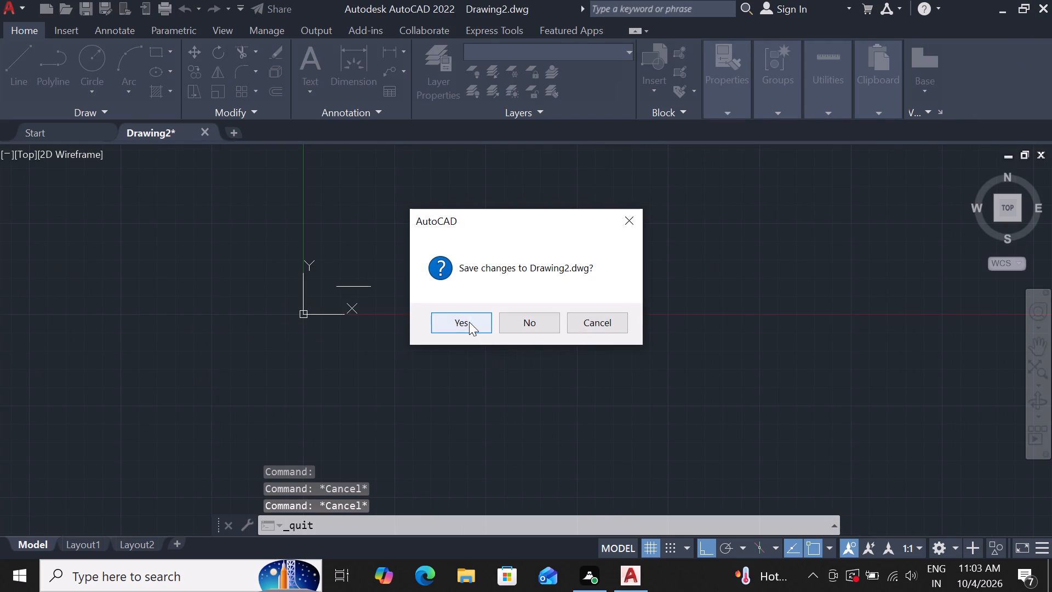
left_click(468, 322)
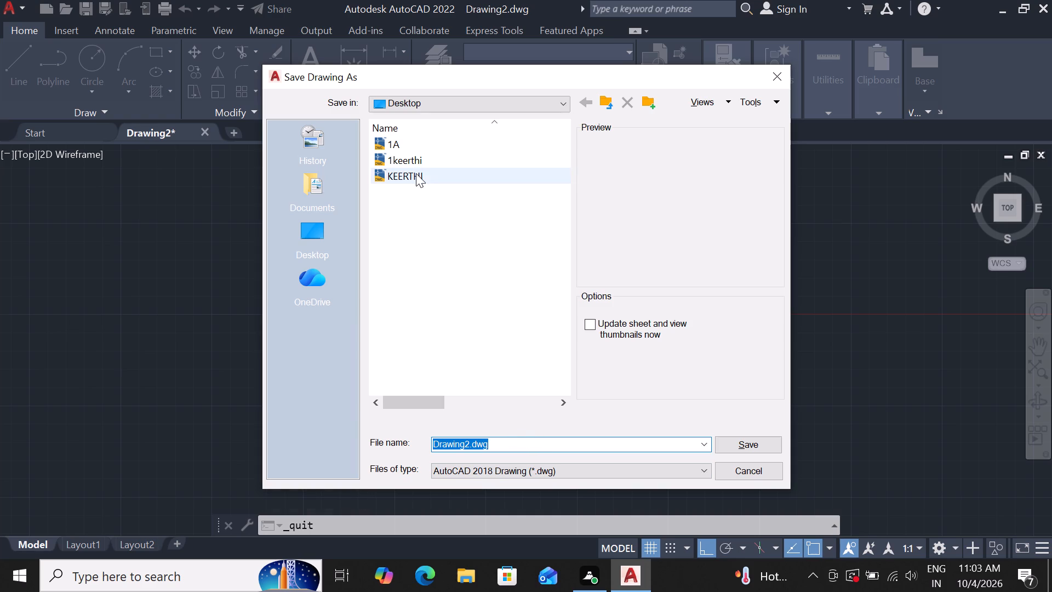
left_click_drag(508, 440, 343, 445)
left_click_drag(343, 445, 287, 438)
key("Delete")
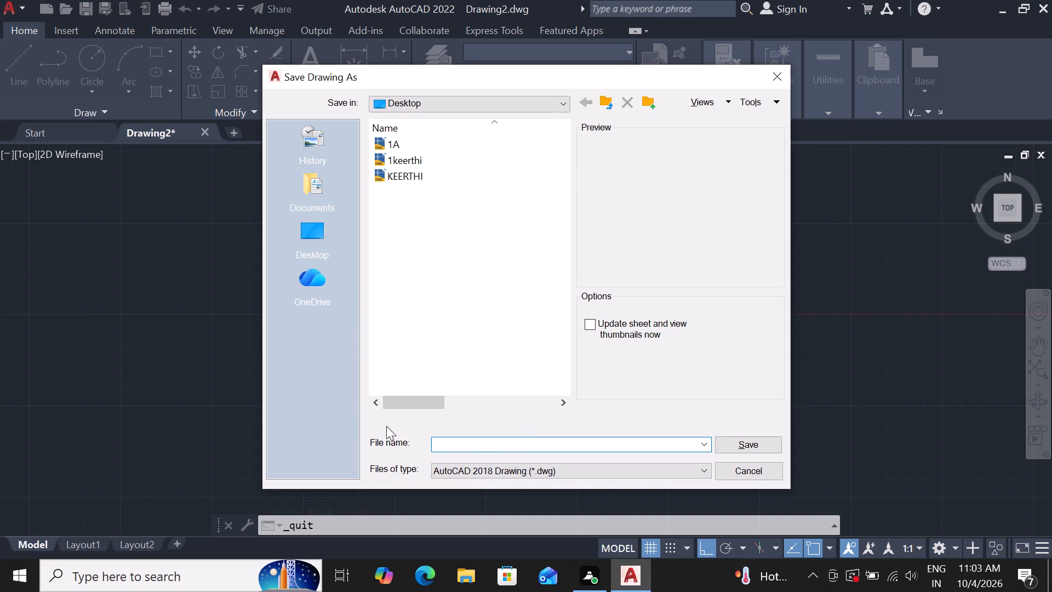
type("11")
left_click(747, 441)
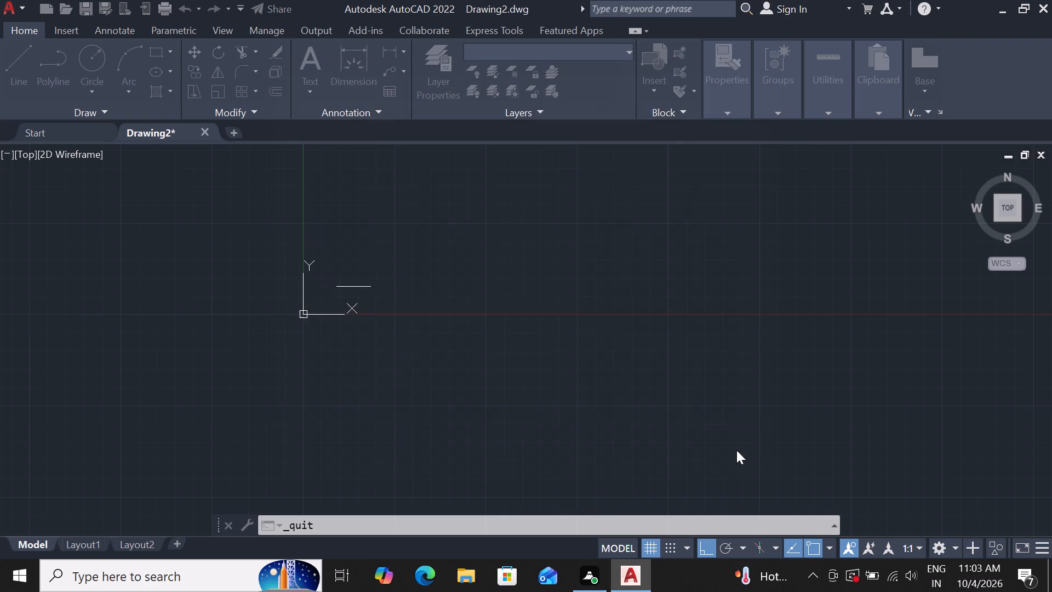
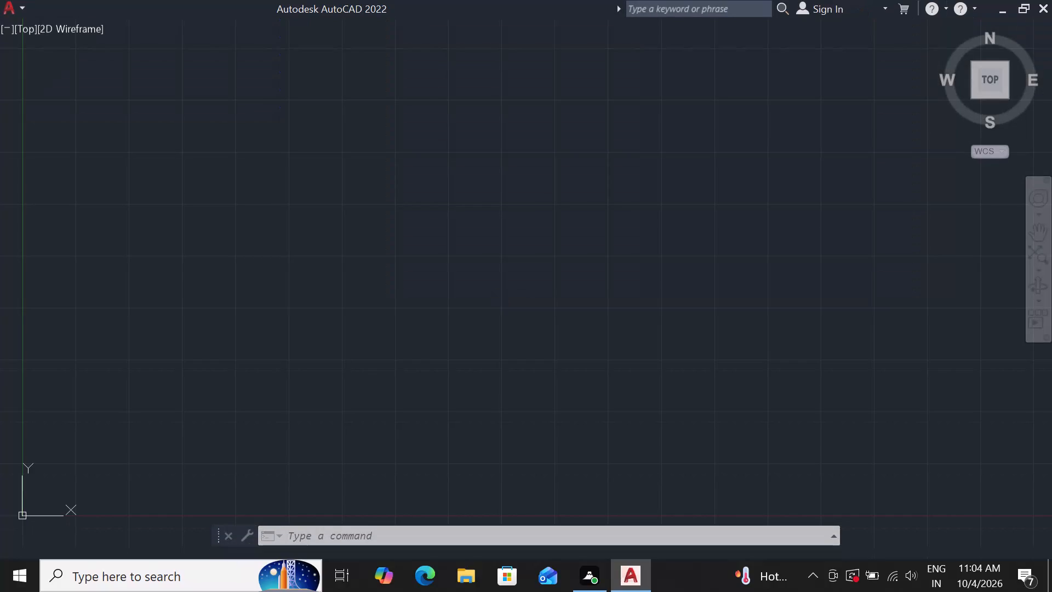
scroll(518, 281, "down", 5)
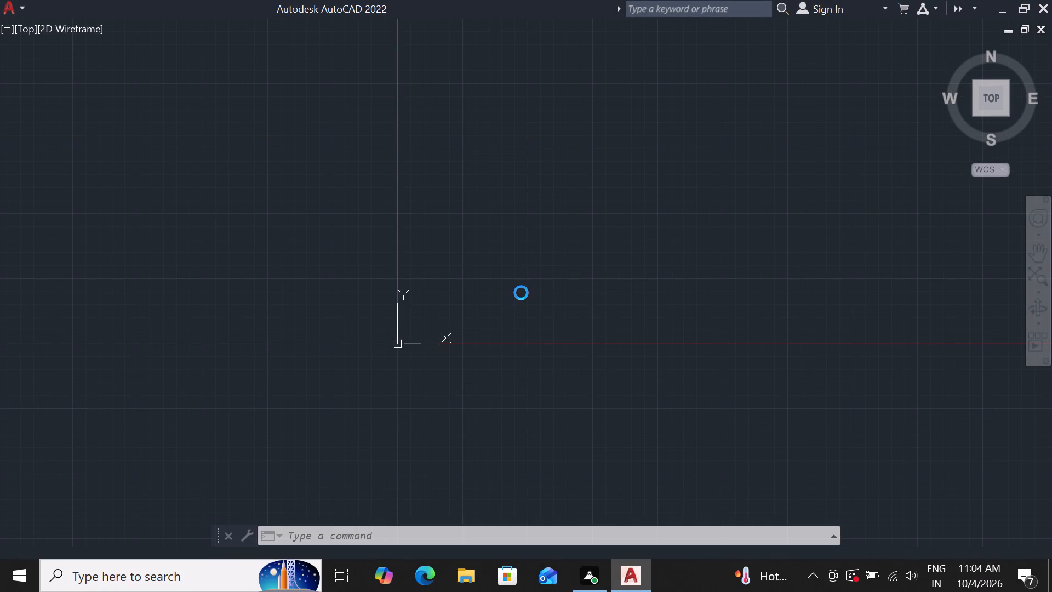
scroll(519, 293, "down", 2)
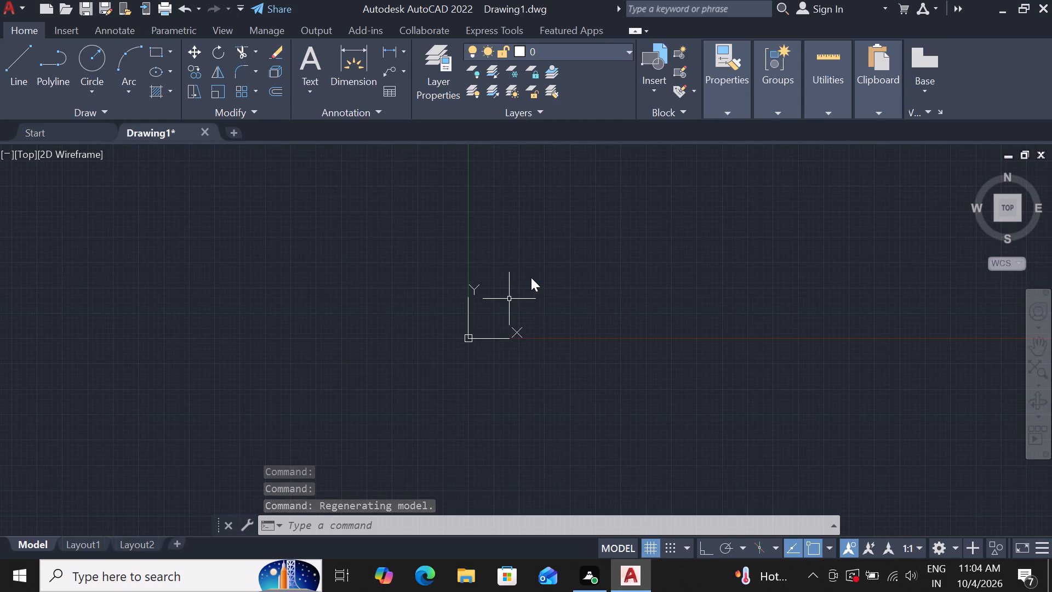
Quit AutoCAD, discarding the unsaved changes to the empty Drawing1.
left_click(1045, 10)
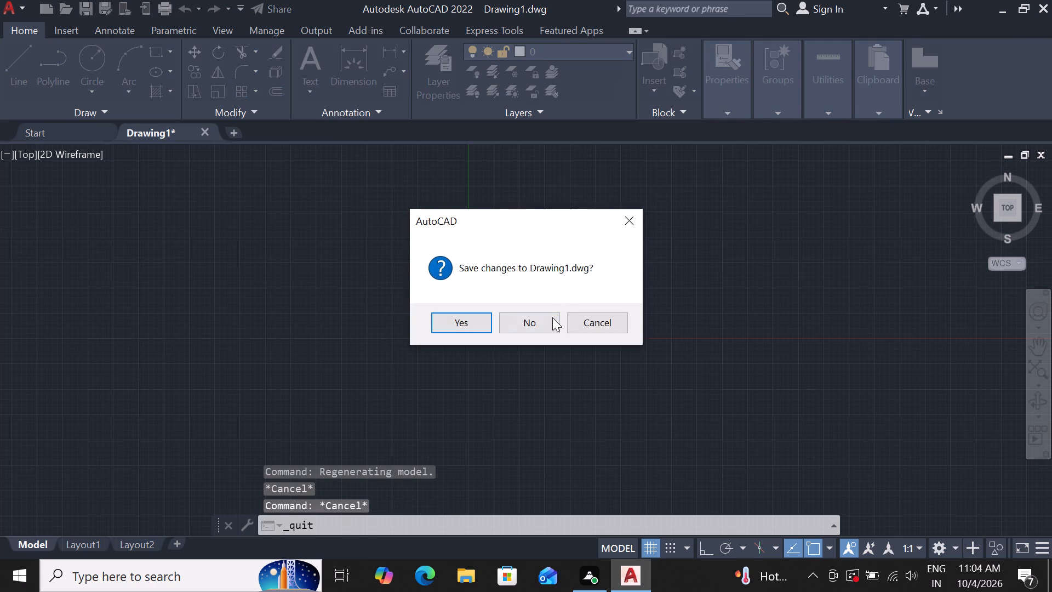
left_click(544, 328)
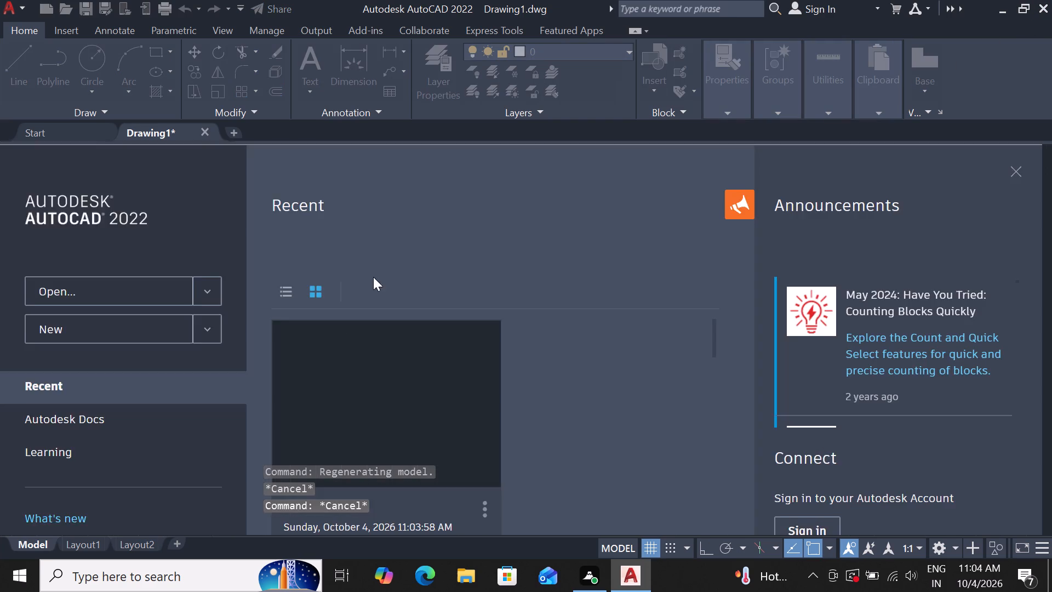
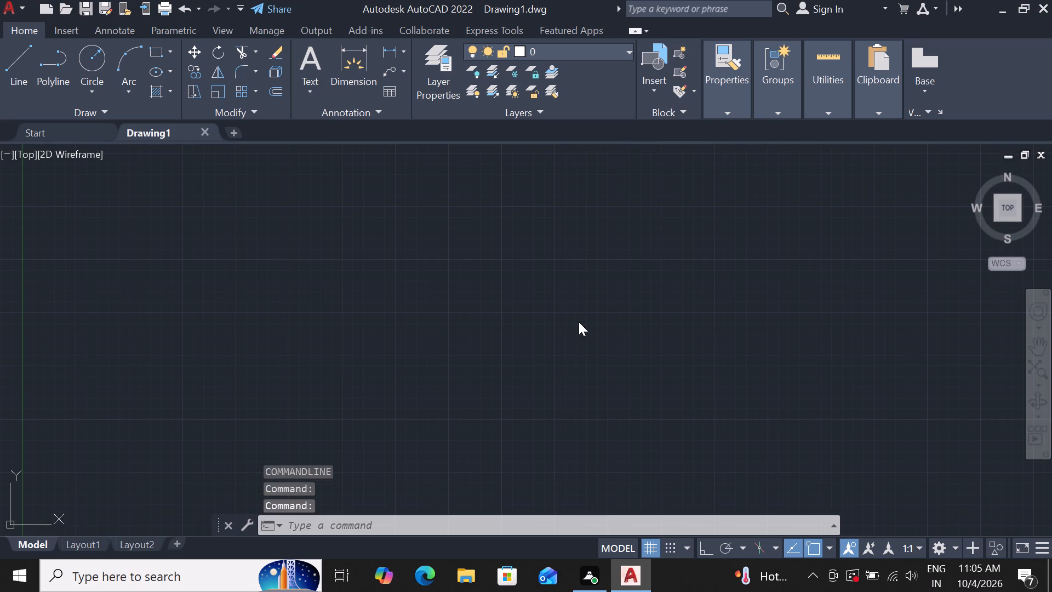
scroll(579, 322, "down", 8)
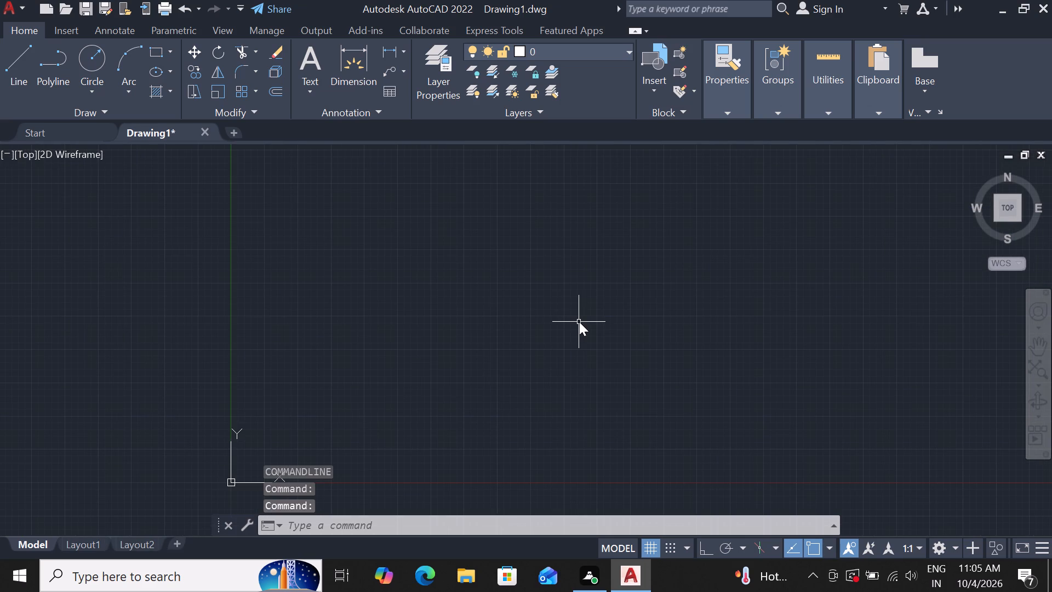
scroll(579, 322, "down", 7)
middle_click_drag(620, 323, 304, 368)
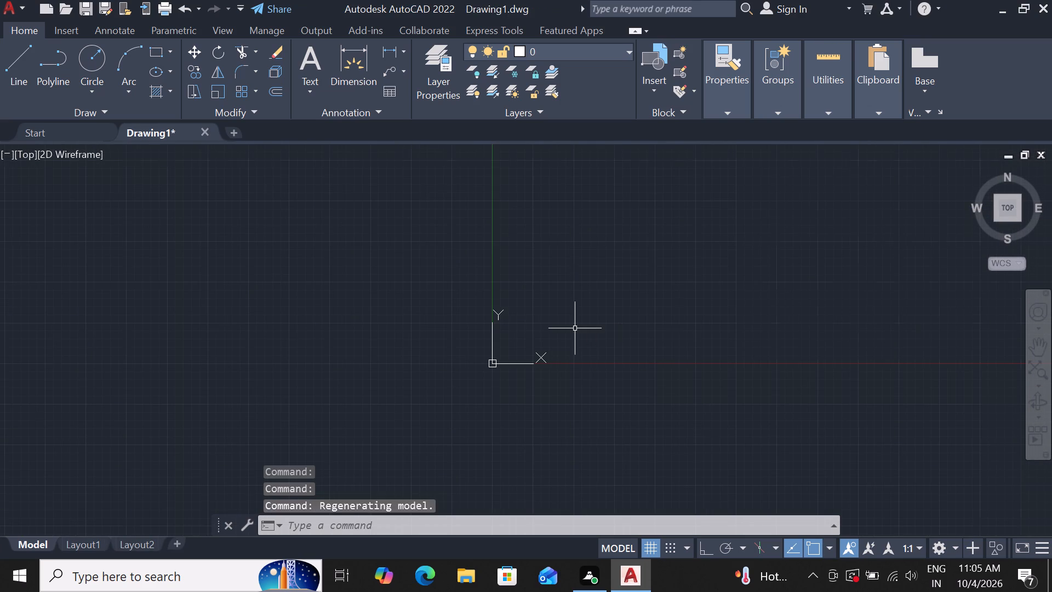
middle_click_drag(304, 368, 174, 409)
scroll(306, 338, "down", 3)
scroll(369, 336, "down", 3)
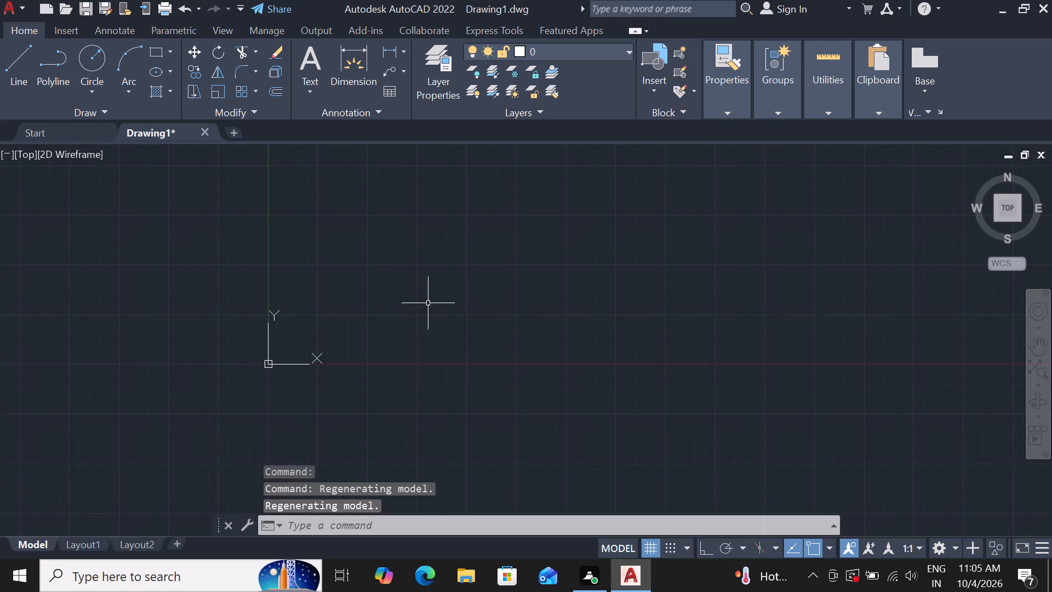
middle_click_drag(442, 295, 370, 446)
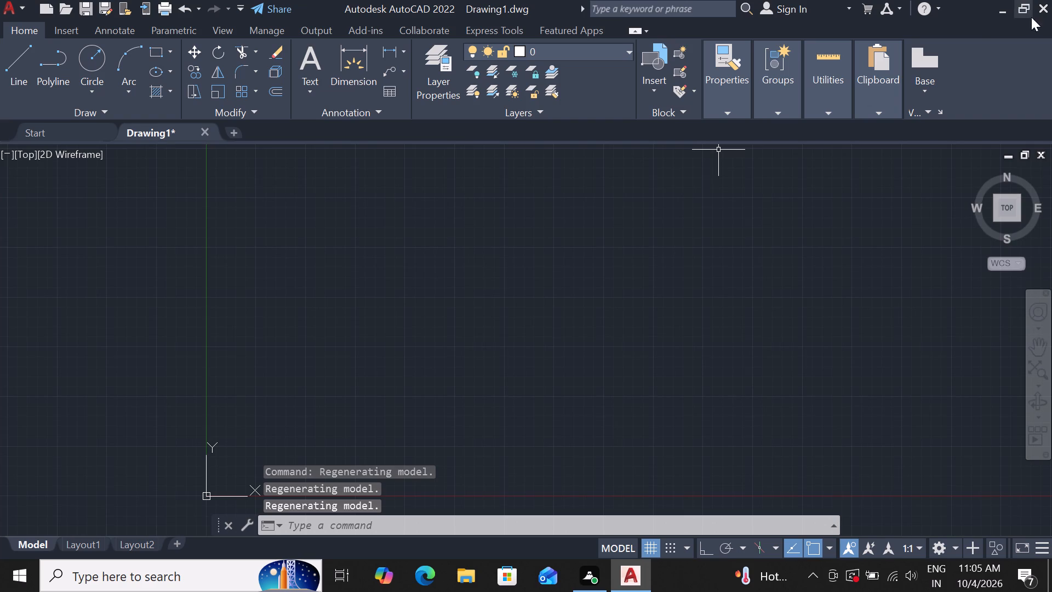
Open the recent drawing KEERTHI.dwg and view the whole floor plan.
left_click(4, 14)
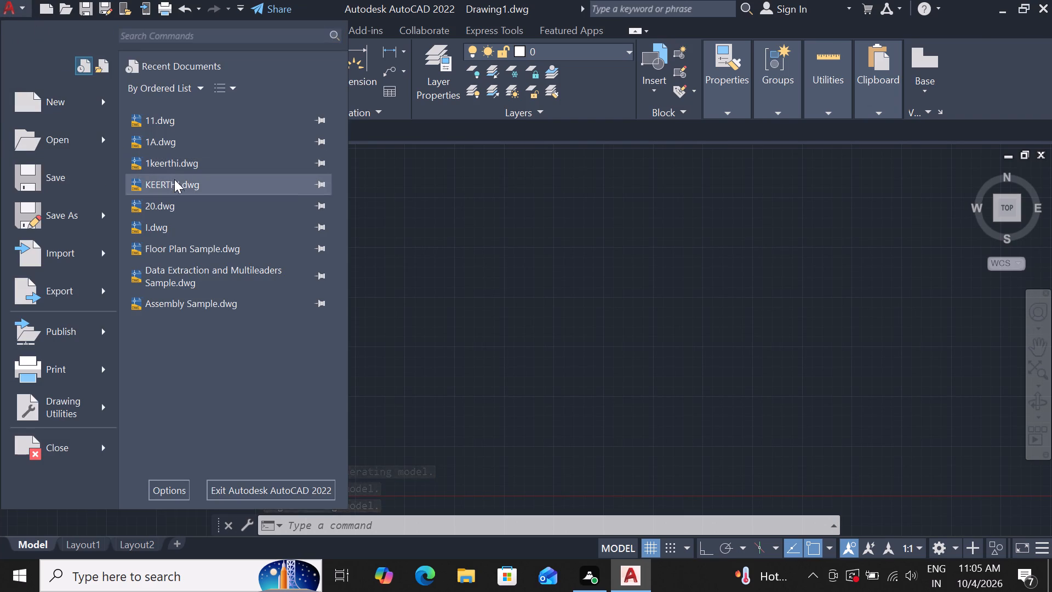
left_click(177, 184)
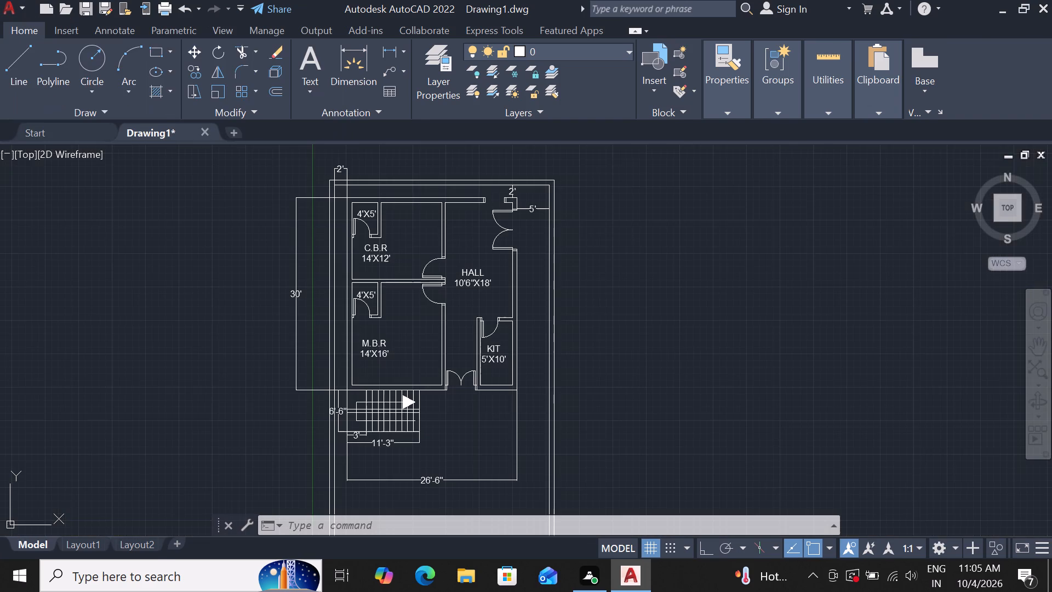
scroll(418, 266, "down", 1)
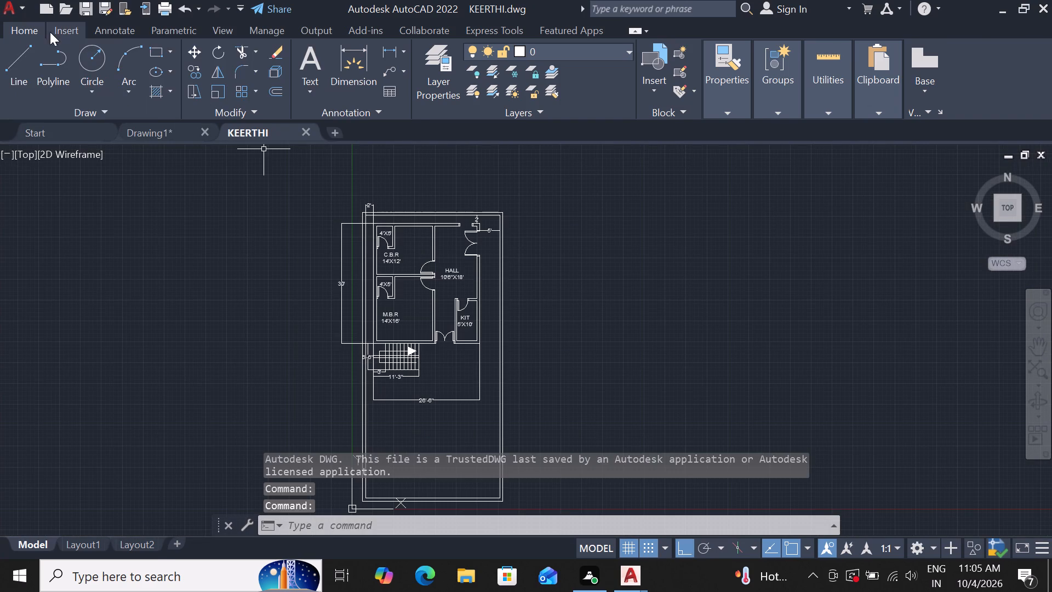
Open the recent drawing 1A.dwg and bring its four floor plans into view.
left_click_drag(12, 11, 9, 5)
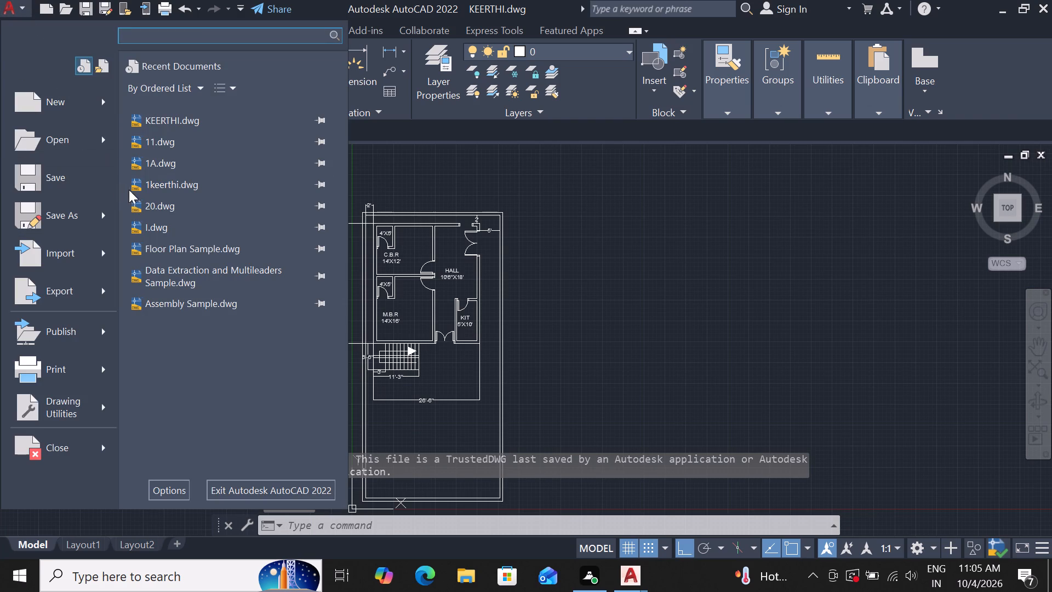
left_click(182, 161)
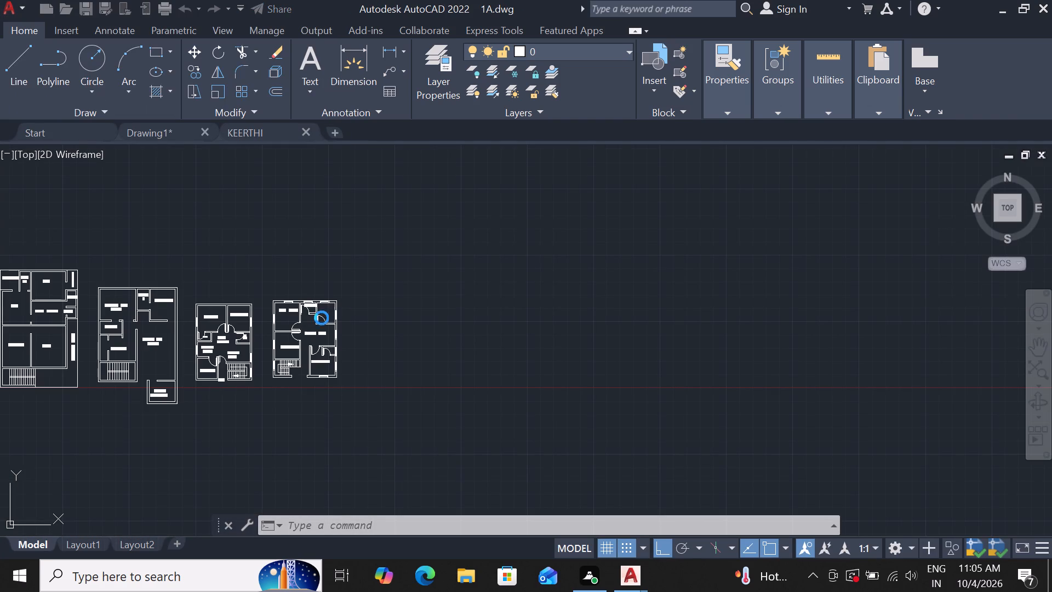
middle_click_drag(350, 308, 528, 263)
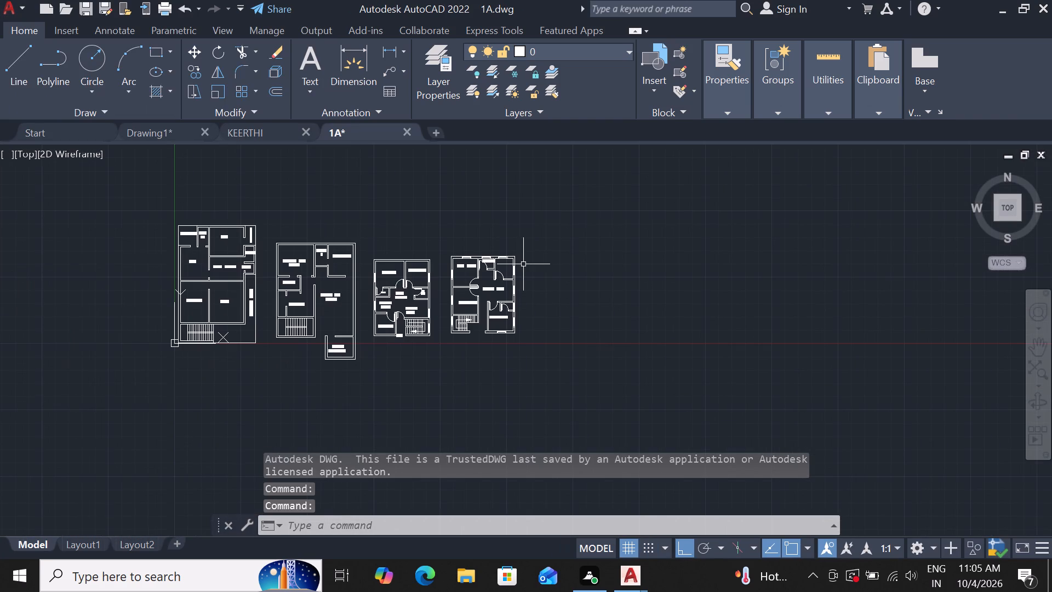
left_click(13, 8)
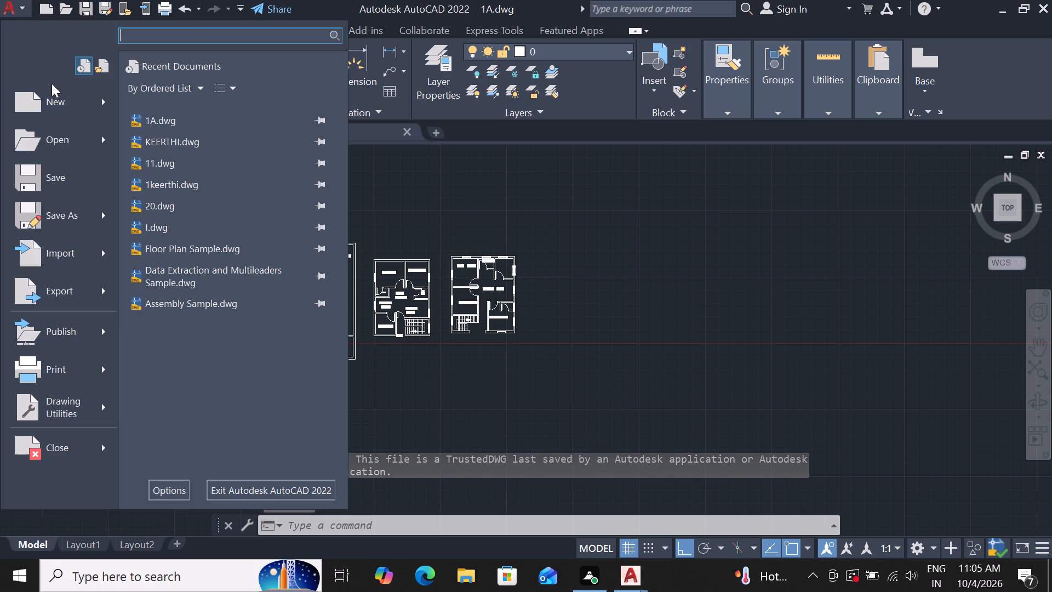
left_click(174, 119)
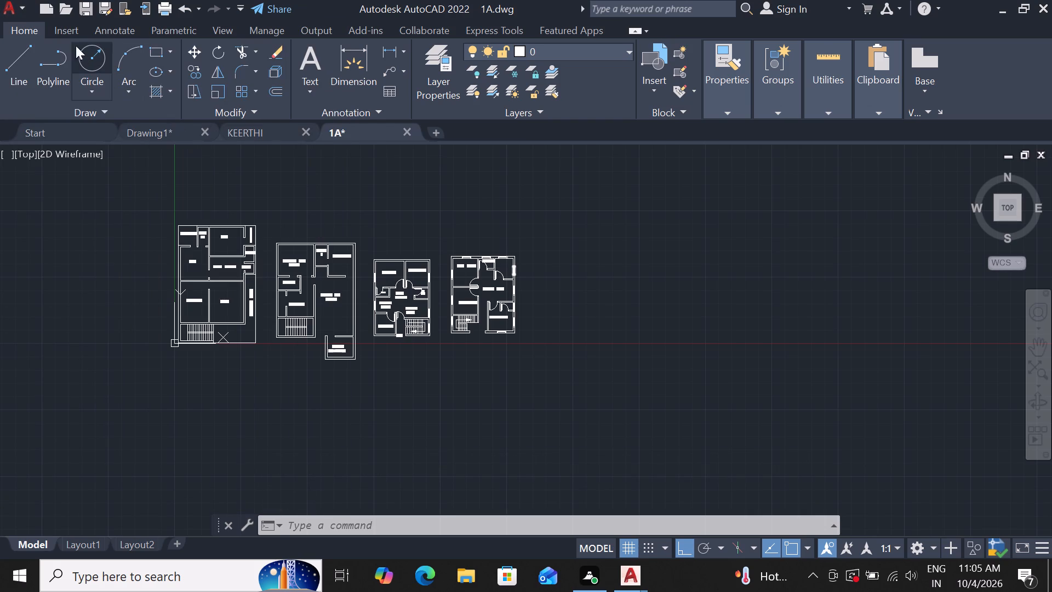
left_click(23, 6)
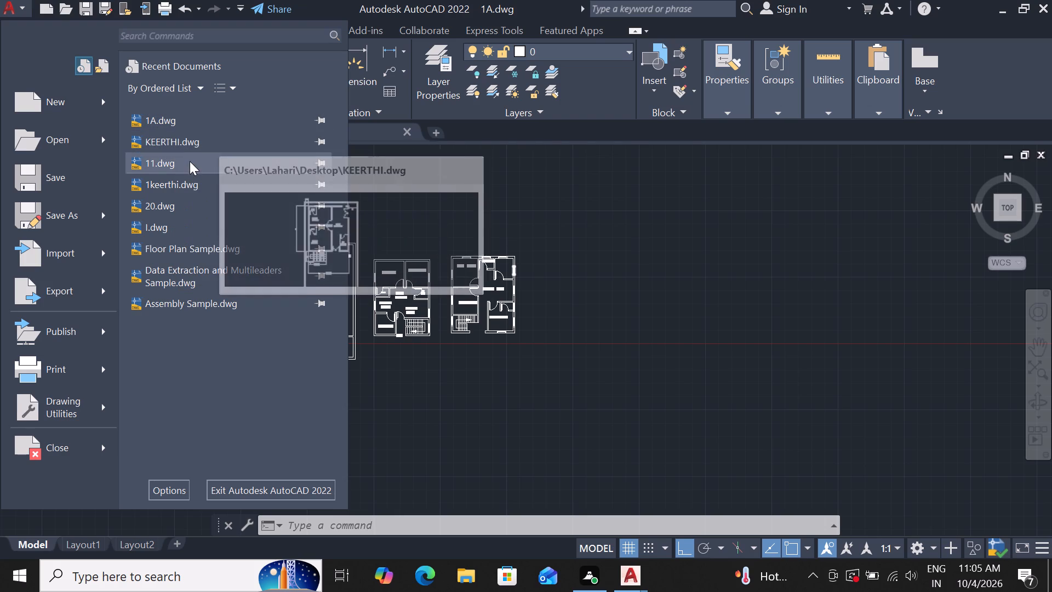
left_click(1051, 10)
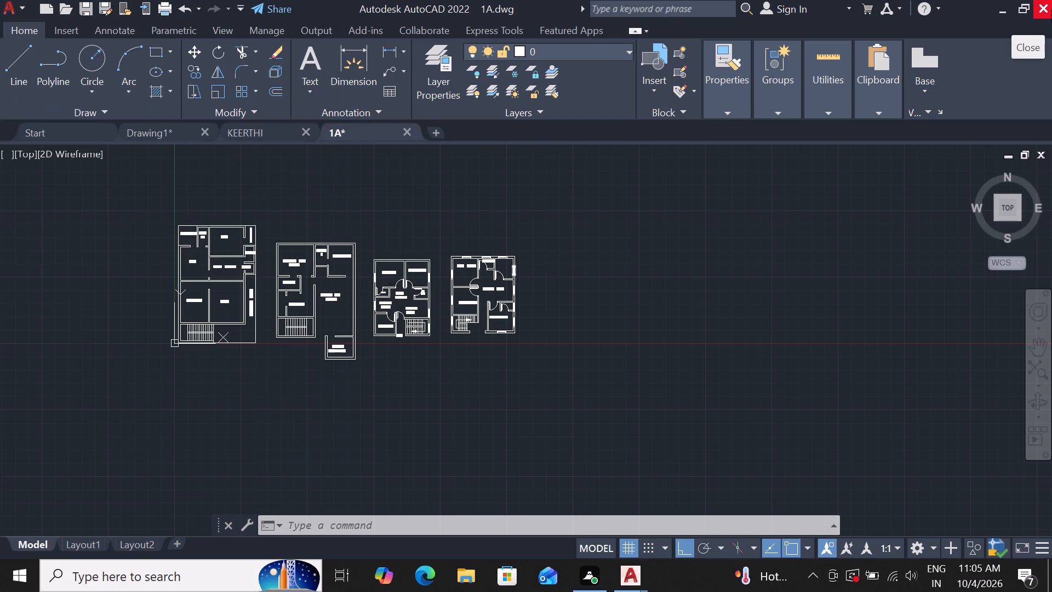
Start quitting AutoCAD, saving the changes to 1A.dwg, and cancel the exit when asked about KEERTHI.dwg.
left_click(1042, 5)
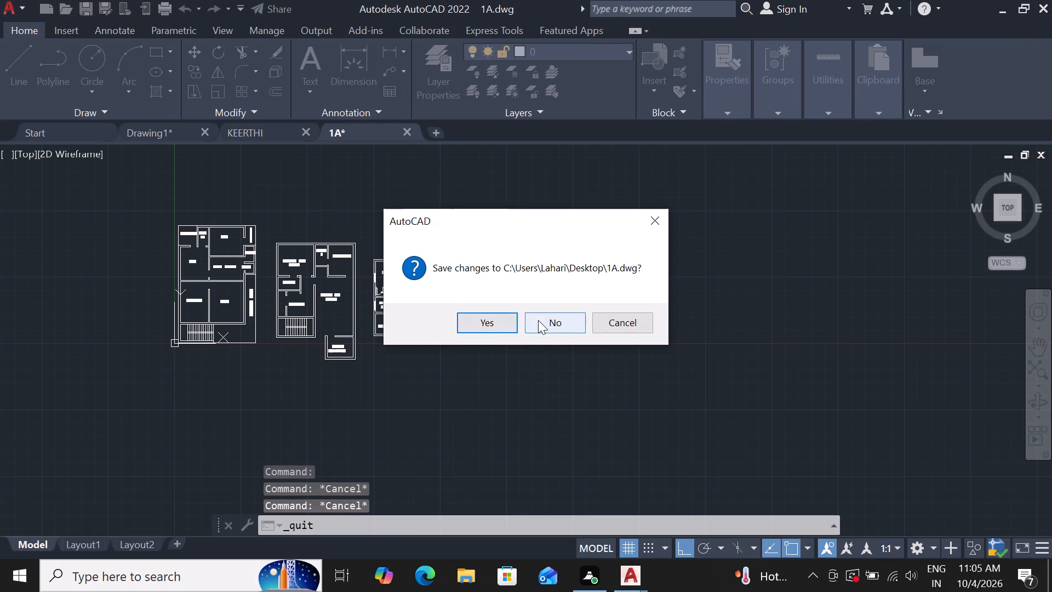
left_click(497, 322)
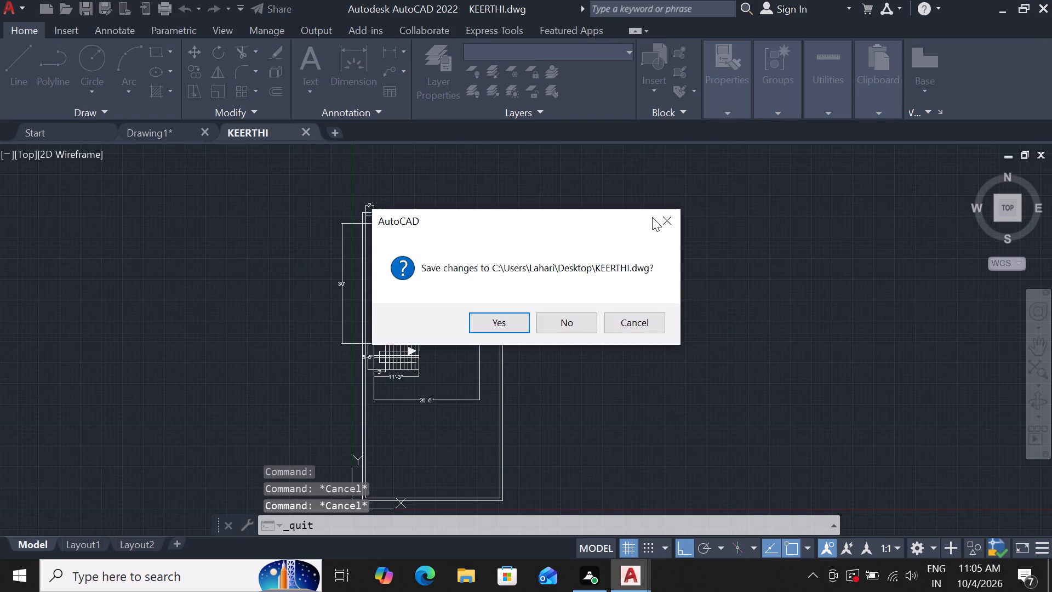
left_click(674, 223)
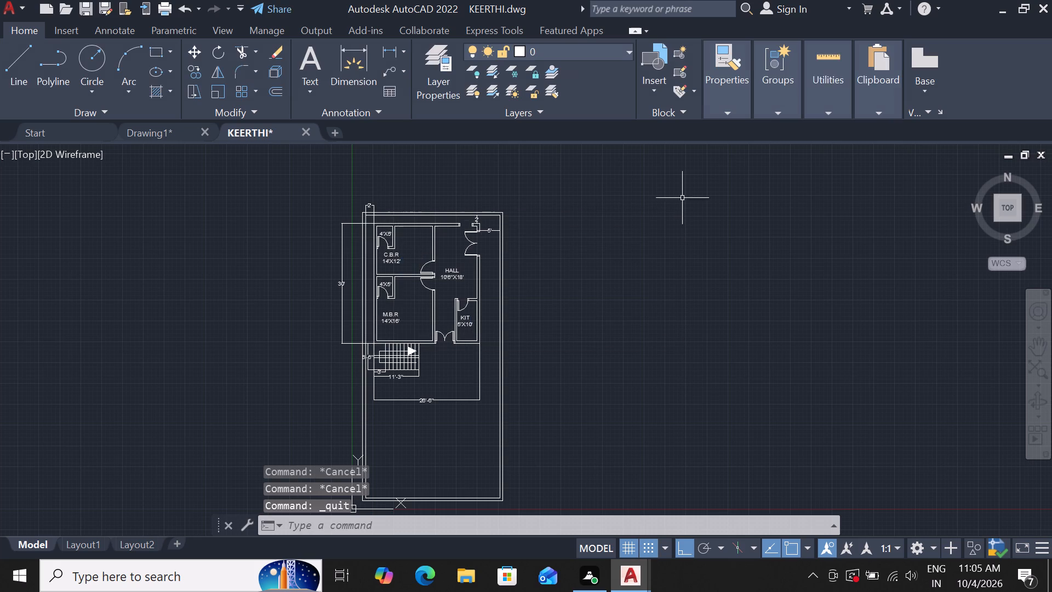
Quit AutoCAD again, discarding the changes to KEERTHI.dwg.
left_click(1039, 12)
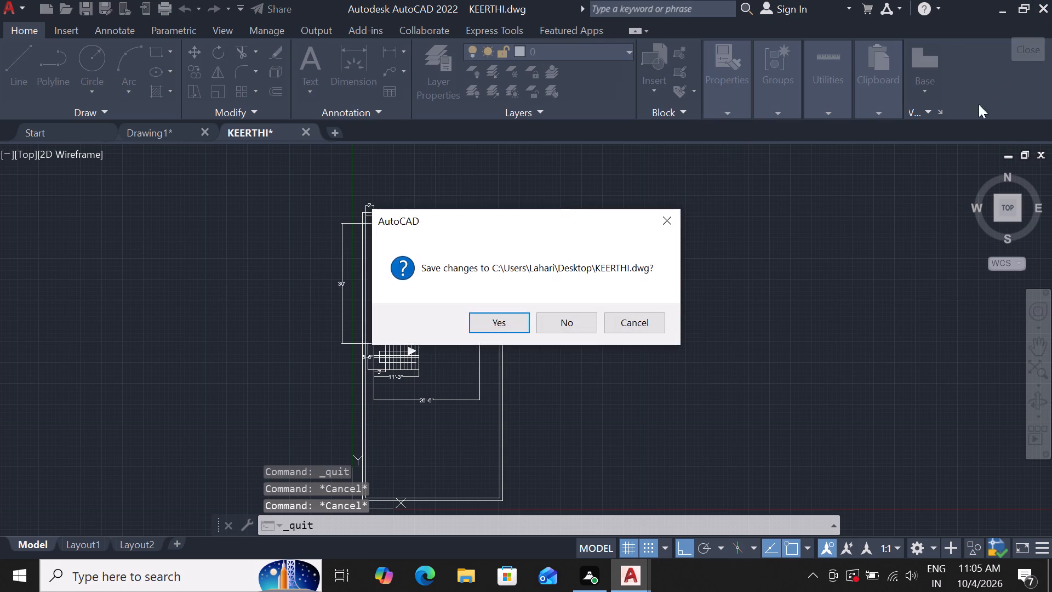
left_click(551, 320)
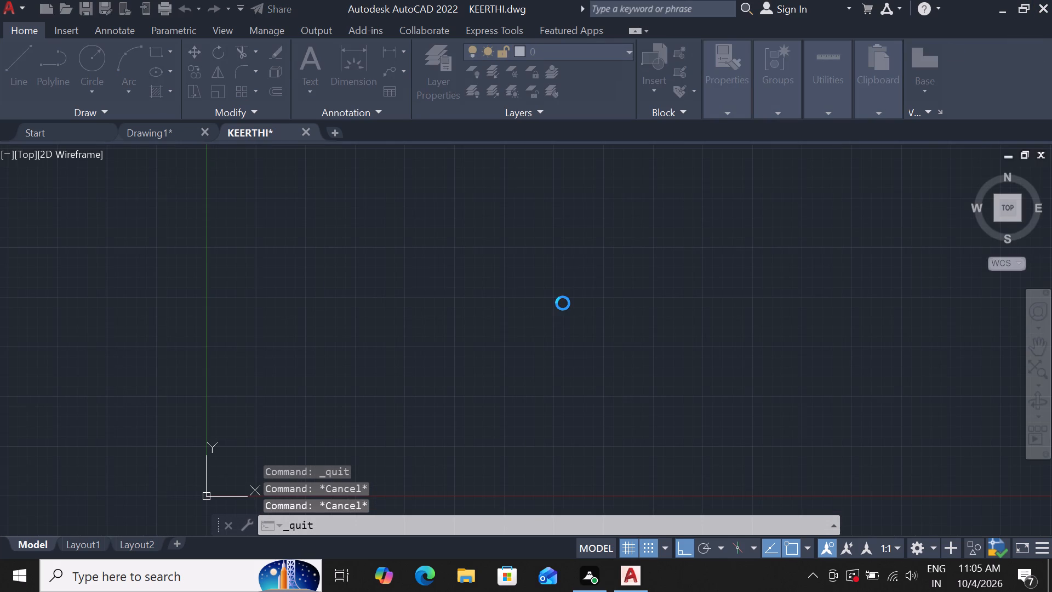
left_click(540, 320)
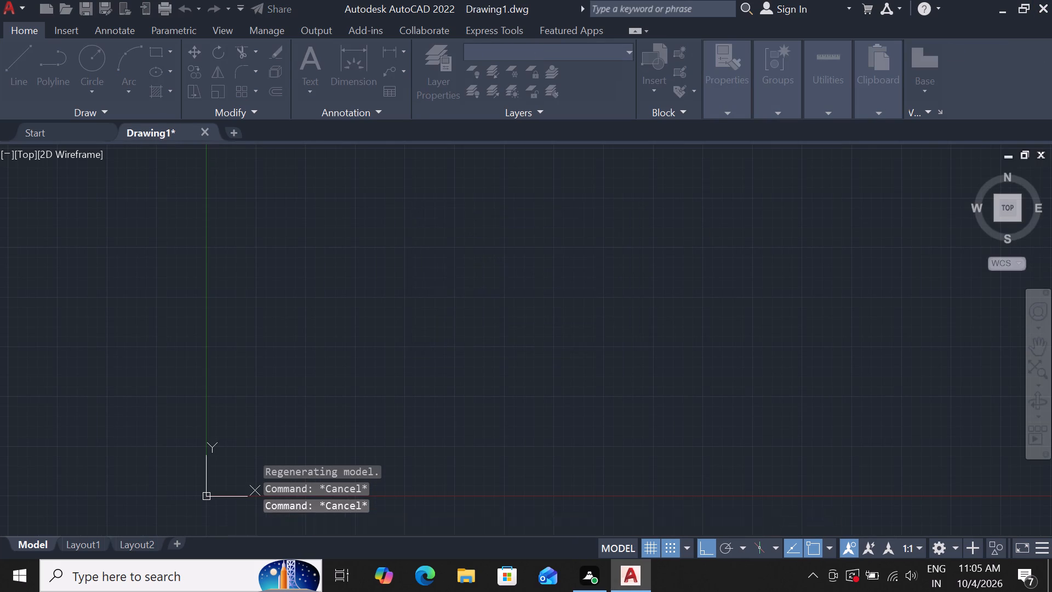